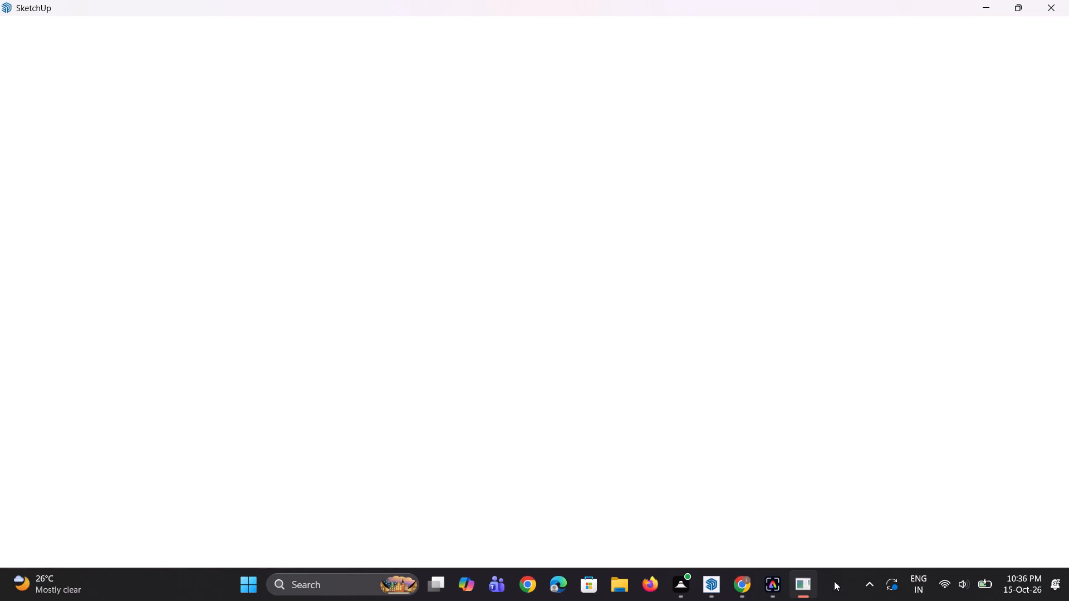
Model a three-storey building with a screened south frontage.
Bring the untitled SketchUp model window to the front.
{"action": "left_click", "coordinate": [811, 467]}
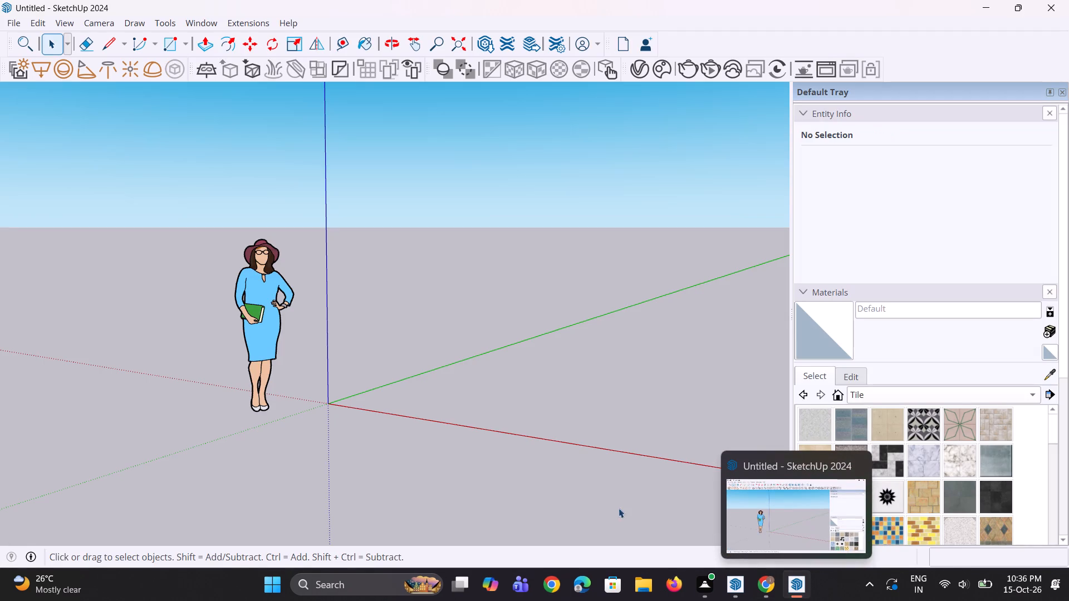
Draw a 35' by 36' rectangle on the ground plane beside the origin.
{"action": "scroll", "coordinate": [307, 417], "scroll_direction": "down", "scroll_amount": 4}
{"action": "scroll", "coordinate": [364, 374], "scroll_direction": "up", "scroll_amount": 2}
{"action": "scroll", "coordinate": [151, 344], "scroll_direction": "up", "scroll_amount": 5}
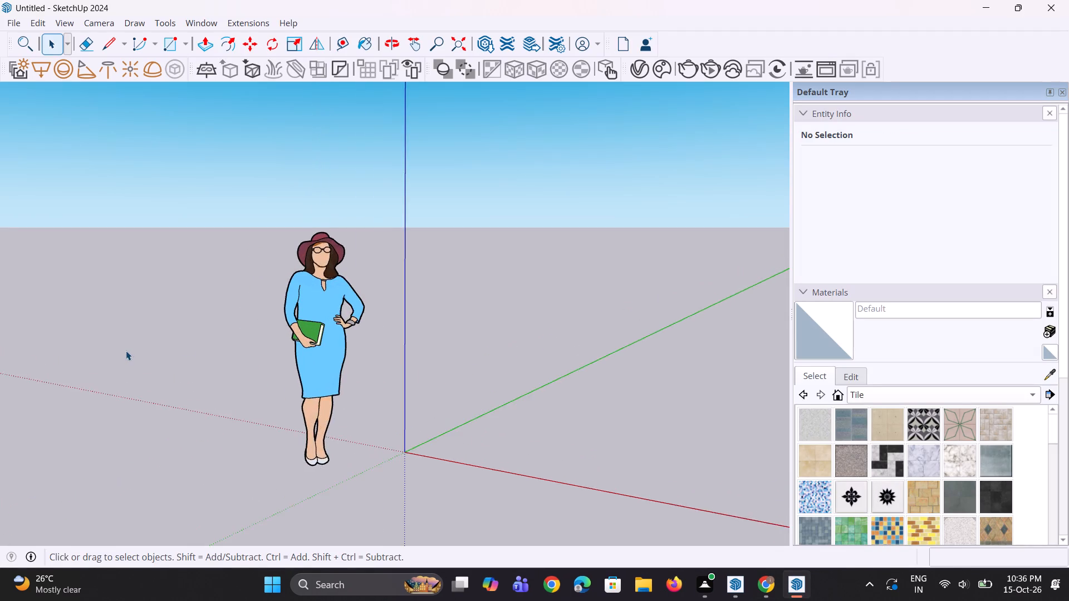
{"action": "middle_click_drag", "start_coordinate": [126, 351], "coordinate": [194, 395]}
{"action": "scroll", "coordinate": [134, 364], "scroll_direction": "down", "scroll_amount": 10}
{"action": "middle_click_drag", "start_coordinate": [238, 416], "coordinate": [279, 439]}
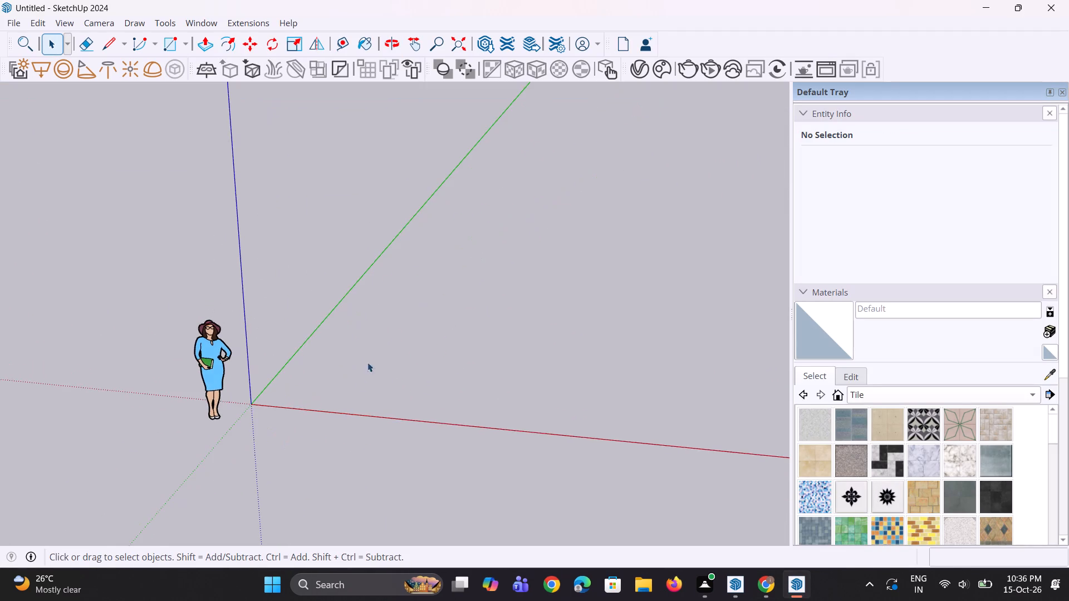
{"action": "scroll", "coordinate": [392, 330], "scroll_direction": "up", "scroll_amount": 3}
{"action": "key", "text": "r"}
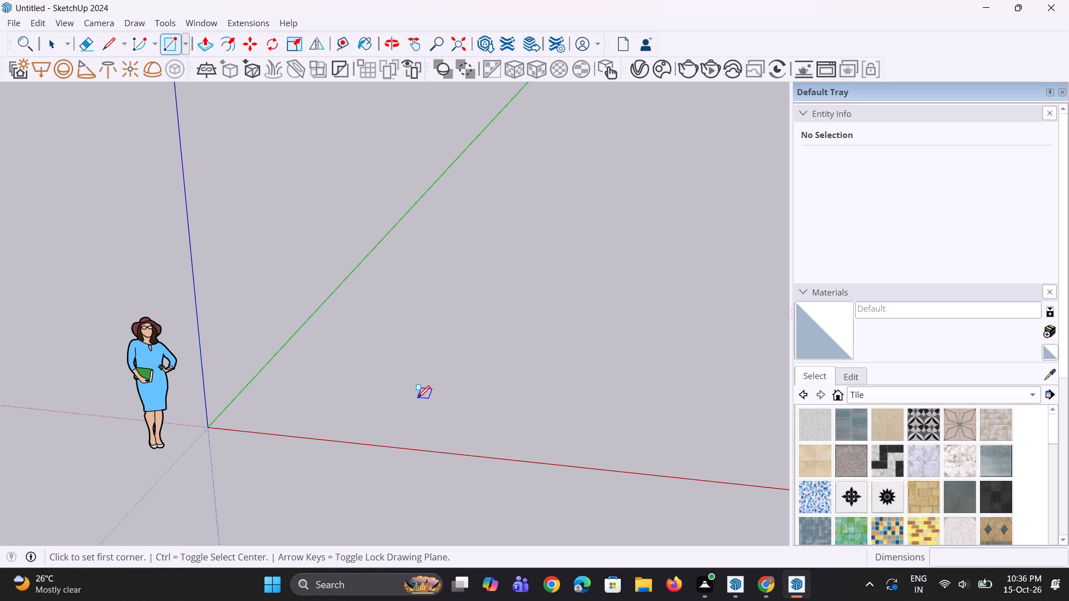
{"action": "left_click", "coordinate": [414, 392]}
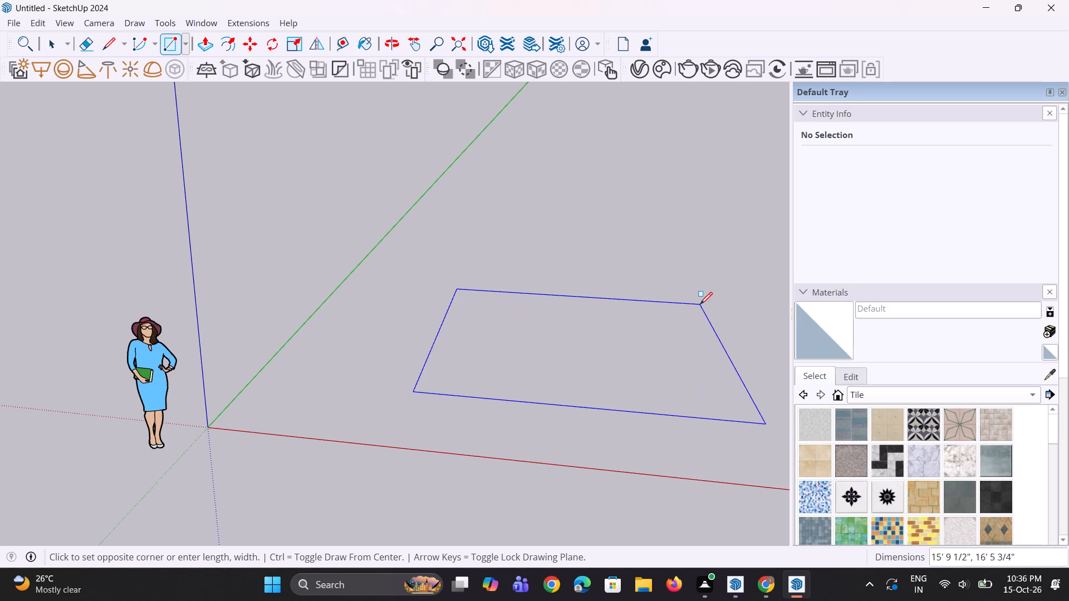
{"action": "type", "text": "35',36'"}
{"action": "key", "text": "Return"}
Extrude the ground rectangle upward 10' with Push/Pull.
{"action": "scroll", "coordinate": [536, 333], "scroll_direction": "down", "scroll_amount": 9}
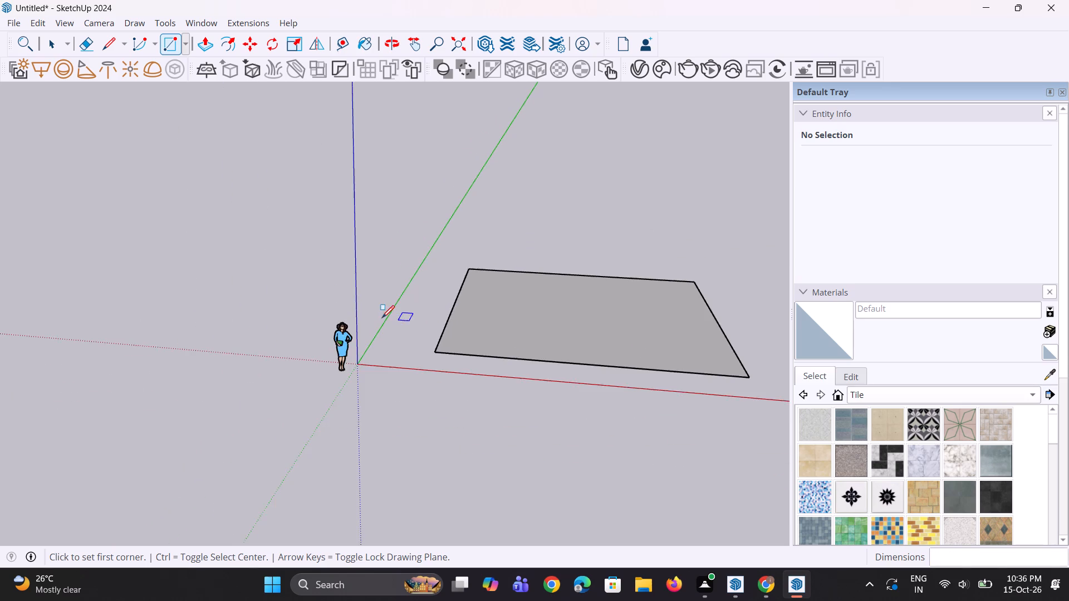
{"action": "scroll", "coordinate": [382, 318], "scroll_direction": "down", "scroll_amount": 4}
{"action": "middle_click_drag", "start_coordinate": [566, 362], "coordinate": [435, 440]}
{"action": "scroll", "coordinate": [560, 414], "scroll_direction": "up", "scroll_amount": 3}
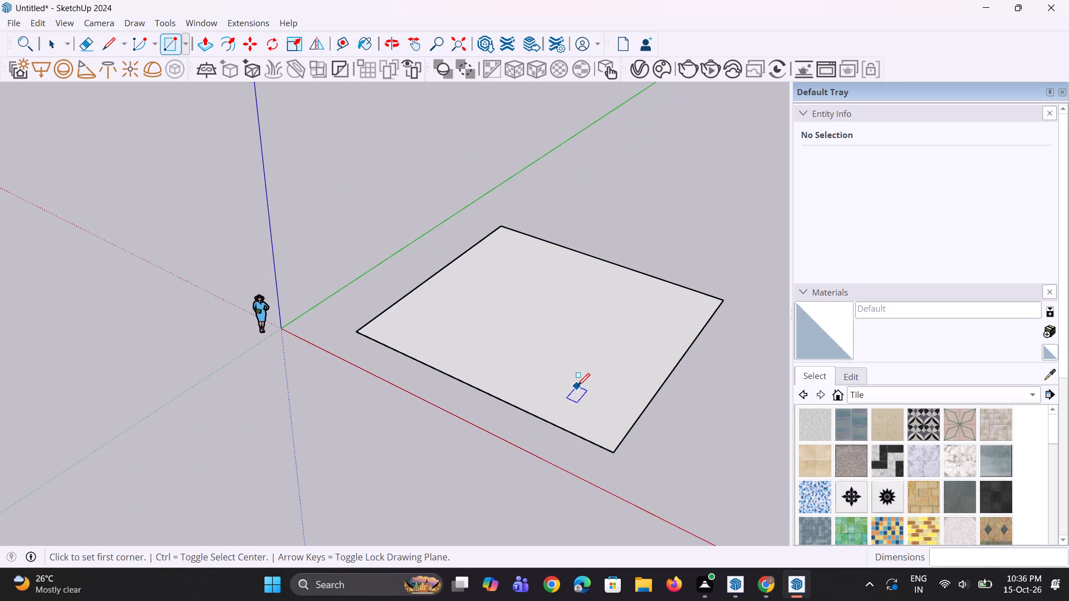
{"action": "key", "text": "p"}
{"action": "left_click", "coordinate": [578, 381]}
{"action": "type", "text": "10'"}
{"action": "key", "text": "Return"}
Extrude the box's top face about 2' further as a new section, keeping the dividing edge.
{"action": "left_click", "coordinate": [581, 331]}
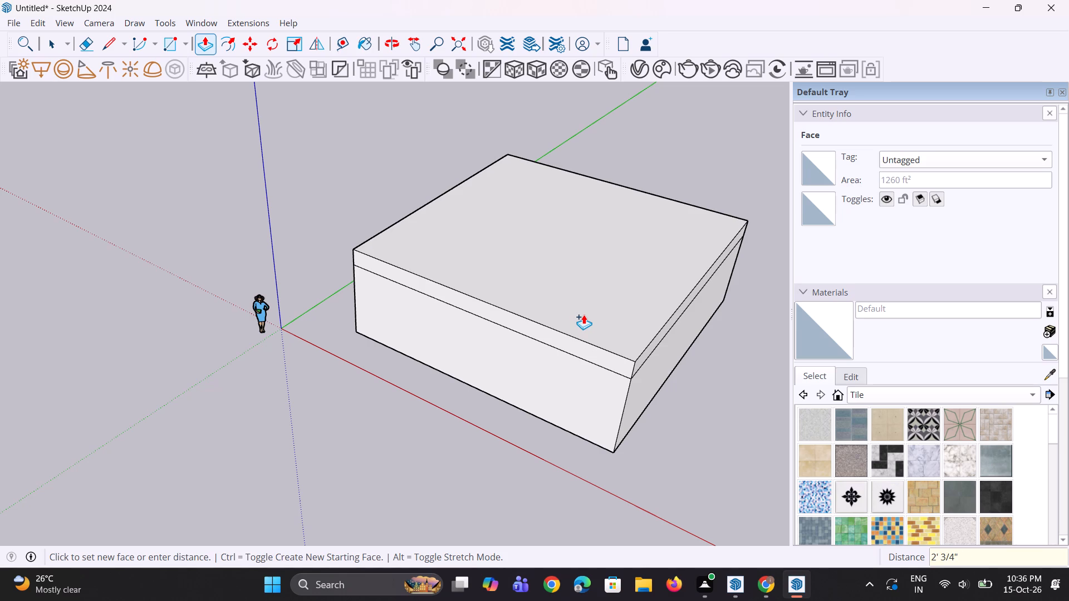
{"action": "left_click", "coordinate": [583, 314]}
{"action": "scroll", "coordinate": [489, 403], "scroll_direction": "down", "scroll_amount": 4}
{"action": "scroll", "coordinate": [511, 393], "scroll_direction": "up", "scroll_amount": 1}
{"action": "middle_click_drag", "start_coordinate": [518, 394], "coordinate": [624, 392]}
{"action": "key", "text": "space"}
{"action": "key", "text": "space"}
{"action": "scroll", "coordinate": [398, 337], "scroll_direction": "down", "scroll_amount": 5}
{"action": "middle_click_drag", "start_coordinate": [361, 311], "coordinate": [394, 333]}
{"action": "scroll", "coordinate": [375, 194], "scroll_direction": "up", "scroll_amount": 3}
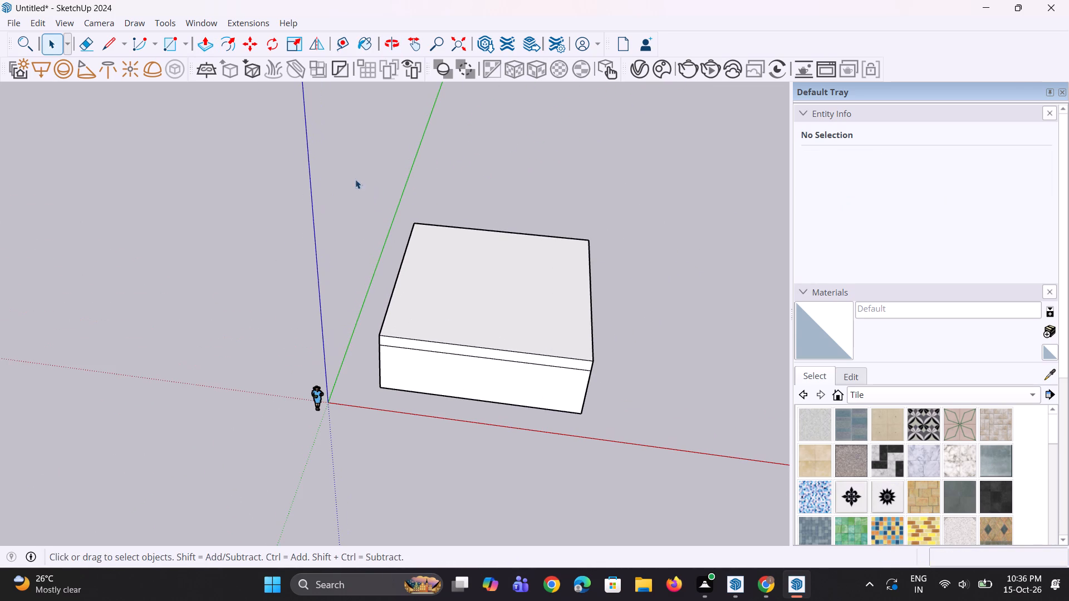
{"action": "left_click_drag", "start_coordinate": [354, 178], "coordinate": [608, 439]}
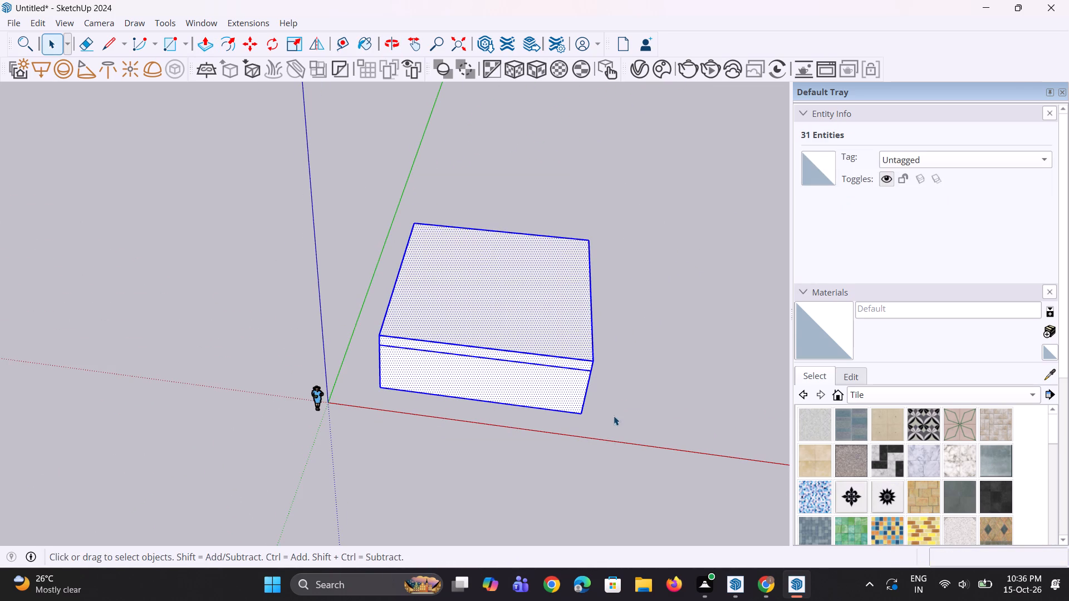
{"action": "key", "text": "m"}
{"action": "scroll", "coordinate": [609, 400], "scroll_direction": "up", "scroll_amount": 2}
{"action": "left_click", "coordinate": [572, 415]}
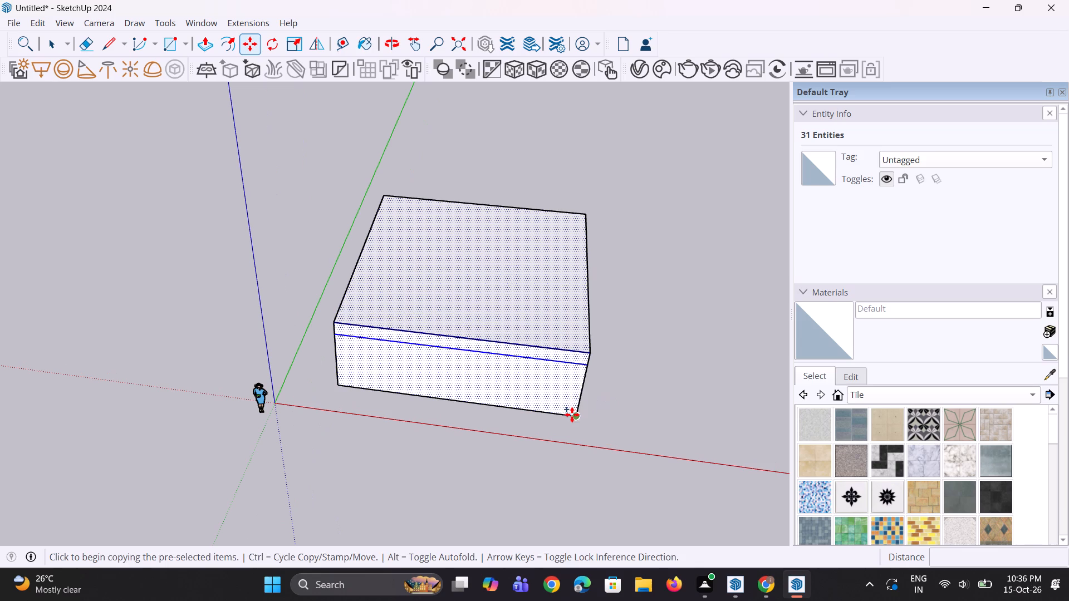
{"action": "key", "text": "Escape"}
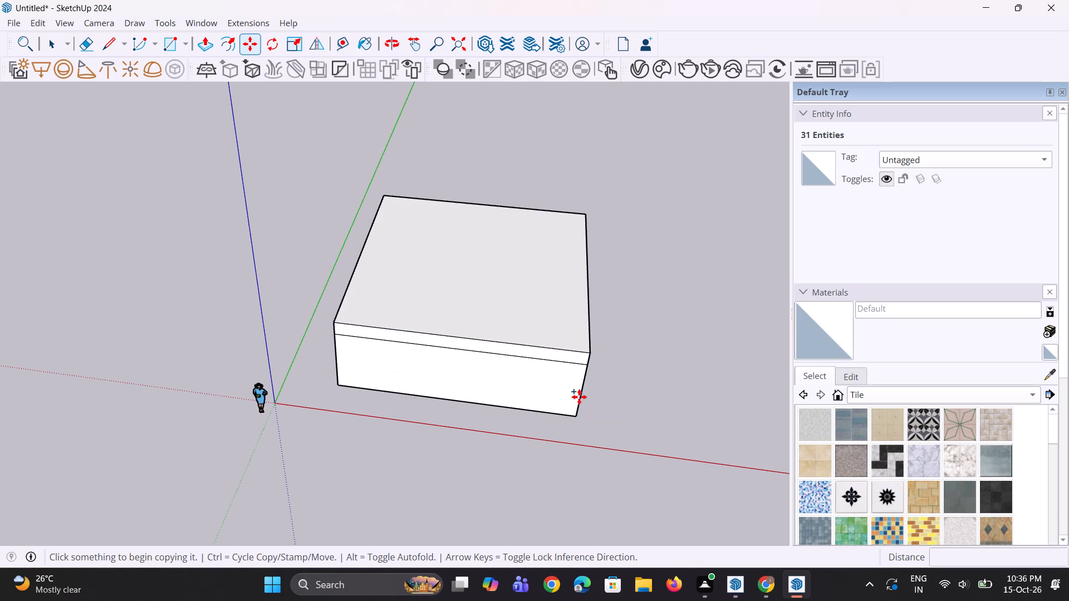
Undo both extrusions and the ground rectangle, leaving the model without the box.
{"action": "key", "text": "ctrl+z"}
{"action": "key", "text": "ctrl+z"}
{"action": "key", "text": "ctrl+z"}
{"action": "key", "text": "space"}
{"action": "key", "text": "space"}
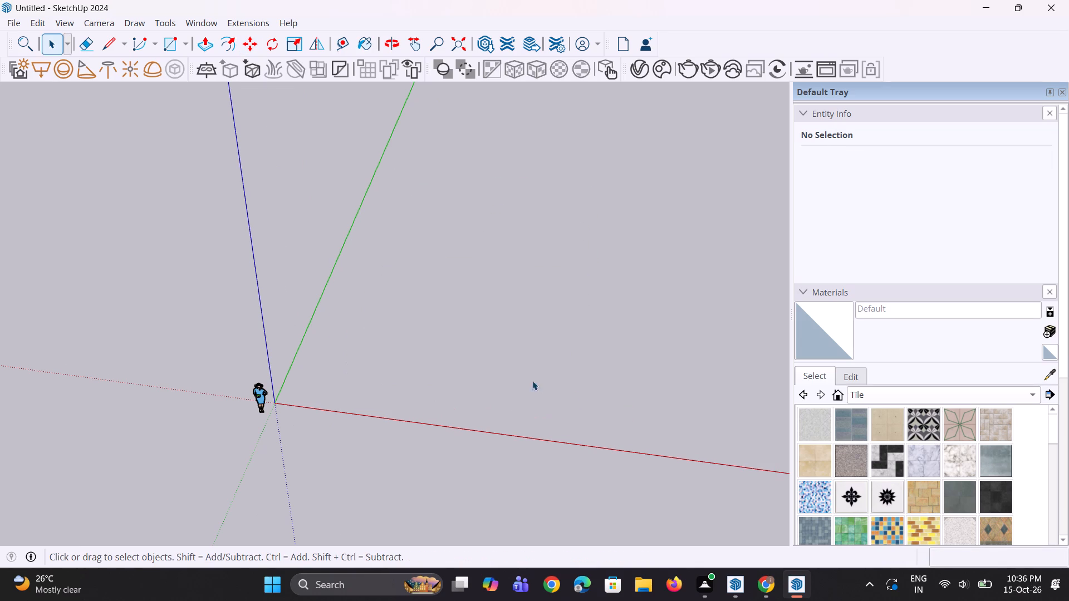
Draw a 36' by 35' rectangle on the ground plane between the red and green axes.
{"action": "scroll", "coordinate": [375, 324], "scroll_direction": "down", "scroll_amount": 5}
{"action": "middle_click_drag", "start_coordinate": [435, 362], "coordinate": [399, 383]}
{"action": "key", "text": "r"}
{"action": "scroll", "coordinate": [399, 385], "scroll_direction": "up", "scroll_amount": 2}
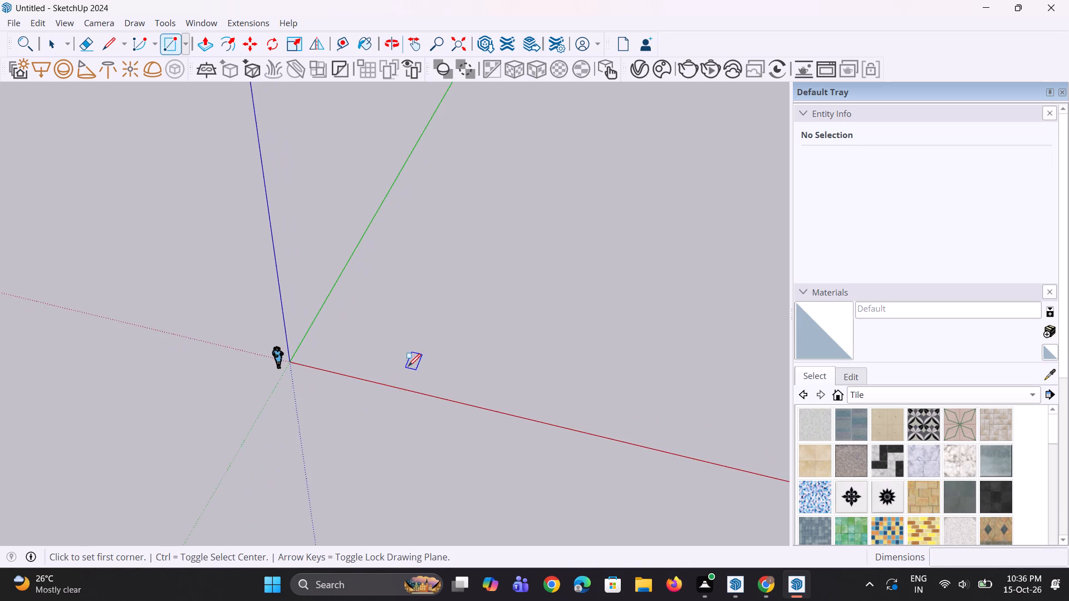
{"action": "scroll", "coordinate": [413, 363], "scroll_direction": "up", "scroll_amount": 2}
{"action": "scroll", "coordinate": [336, 344], "scroll_direction": "down", "scroll_amount": 14}
{"action": "scroll", "coordinate": [576, 324], "scroll_direction": "up", "scroll_amount": 3}
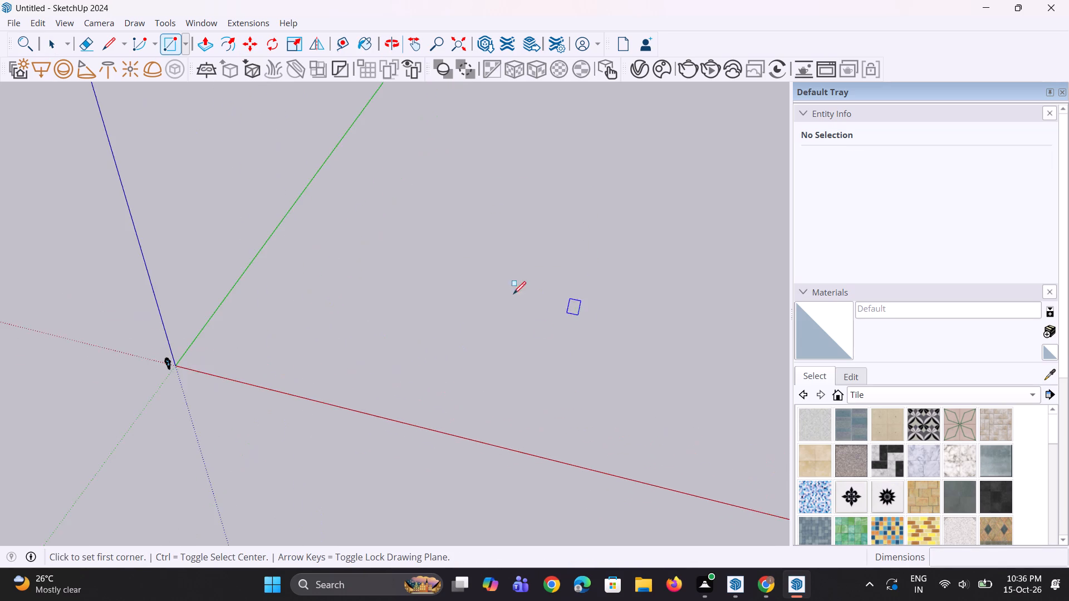
{"action": "scroll", "coordinate": [513, 294], "scroll_direction": "up", "scroll_amount": 5}
{"action": "scroll", "coordinate": [277, 363], "scroll_direction": "up", "scroll_amount": 2}
{"action": "scroll", "coordinate": [82, 421], "scroll_direction": "up", "scroll_amount": 1}
{"action": "middle_click_drag", "start_coordinate": [90, 417], "coordinate": [202, 342]}
{"action": "scroll", "coordinate": [203, 342], "scroll_direction": "down", "scroll_amount": 5}
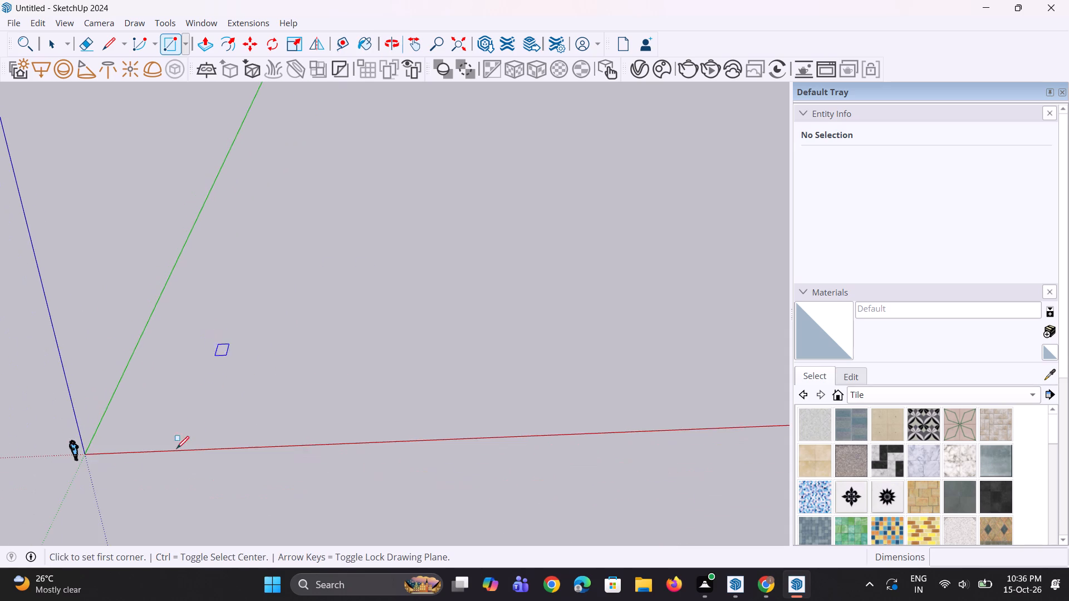
{"action": "scroll", "coordinate": [121, 477], "scroll_direction": "up", "scroll_amount": 5}
{"action": "scroll", "coordinate": [57, 472], "scroll_direction": "up", "scroll_amount": 12}
{"action": "middle_click_drag", "start_coordinate": [301, 443], "coordinate": [266, 461]}
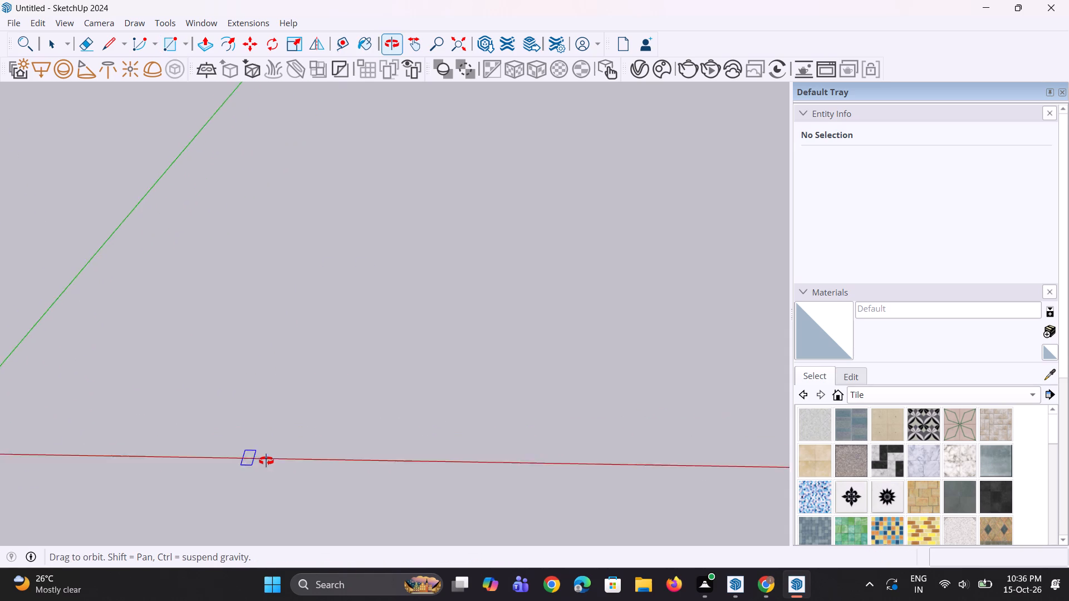
{"action": "middle_click_drag", "start_coordinate": [266, 461], "coordinate": [256, 468]}
{"action": "left_click", "coordinate": [212, 404]}
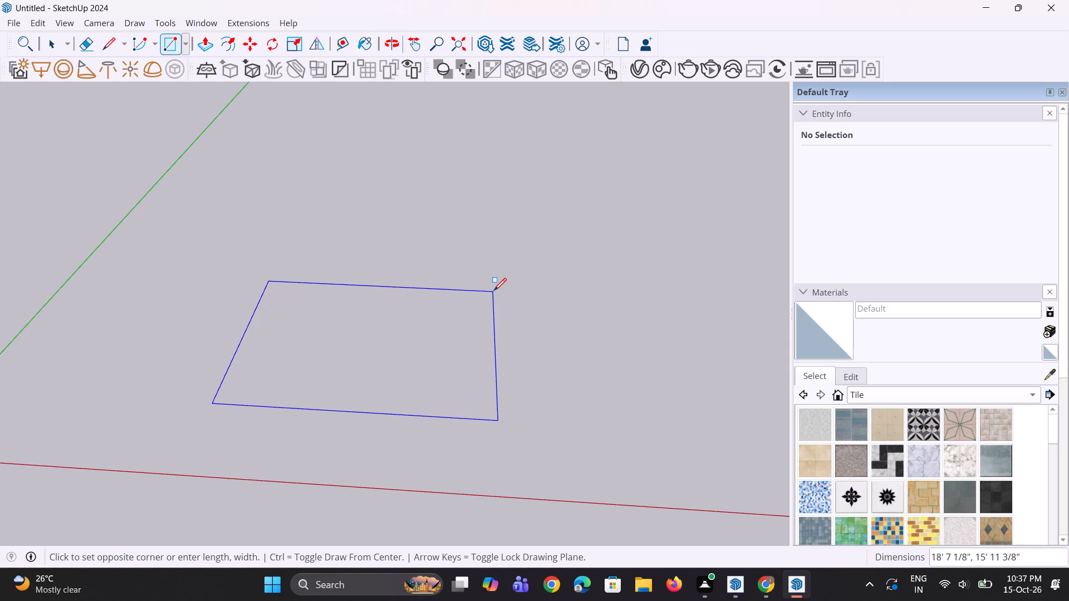
{"action": "type", "text": "36',35'"}
{"action": "key", "text": "Return"}
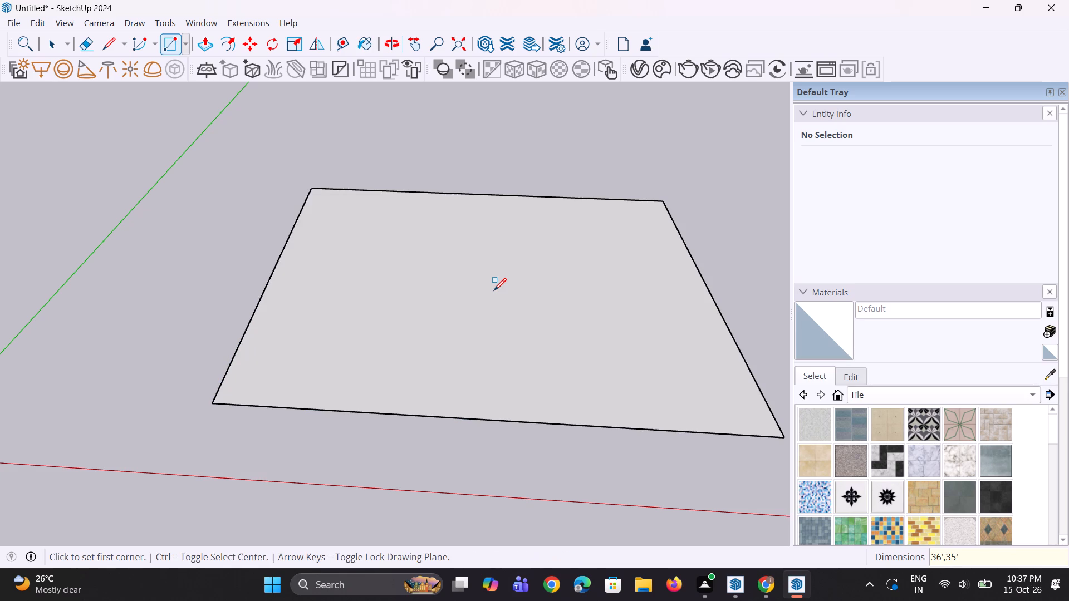
Extrude the 36' by 35' rectangle upward 10' with Push/Pull.
{"action": "scroll", "coordinate": [249, 319], "scroll_direction": "down", "scroll_amount": 6}
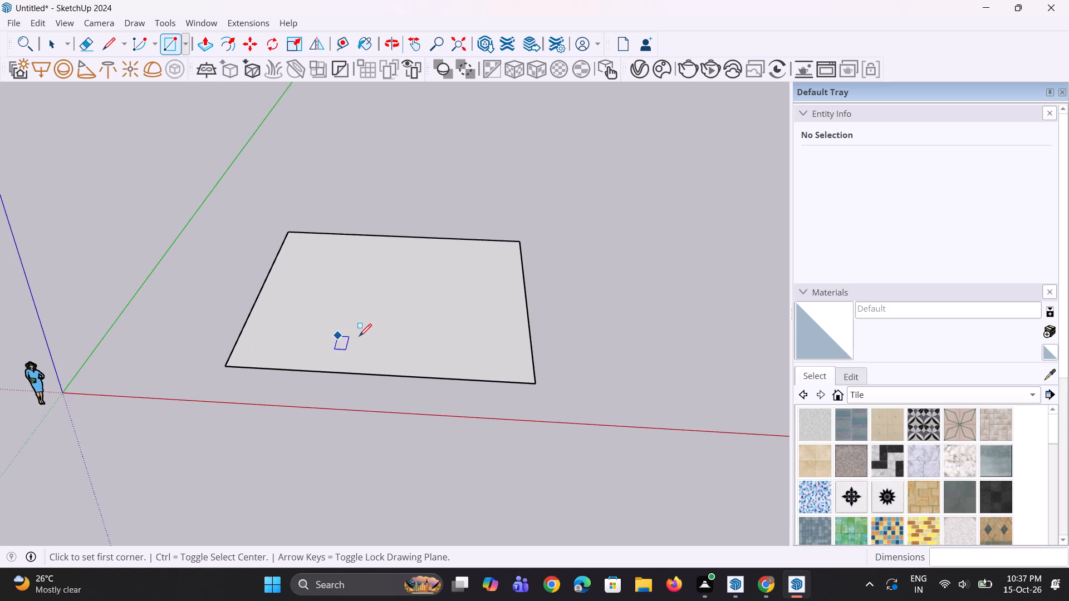
{"action": "middle_click_drag", "start_coordinate": [359, 336], "coordinate": [251, 376]}
{"action": "key", "text": "p"}
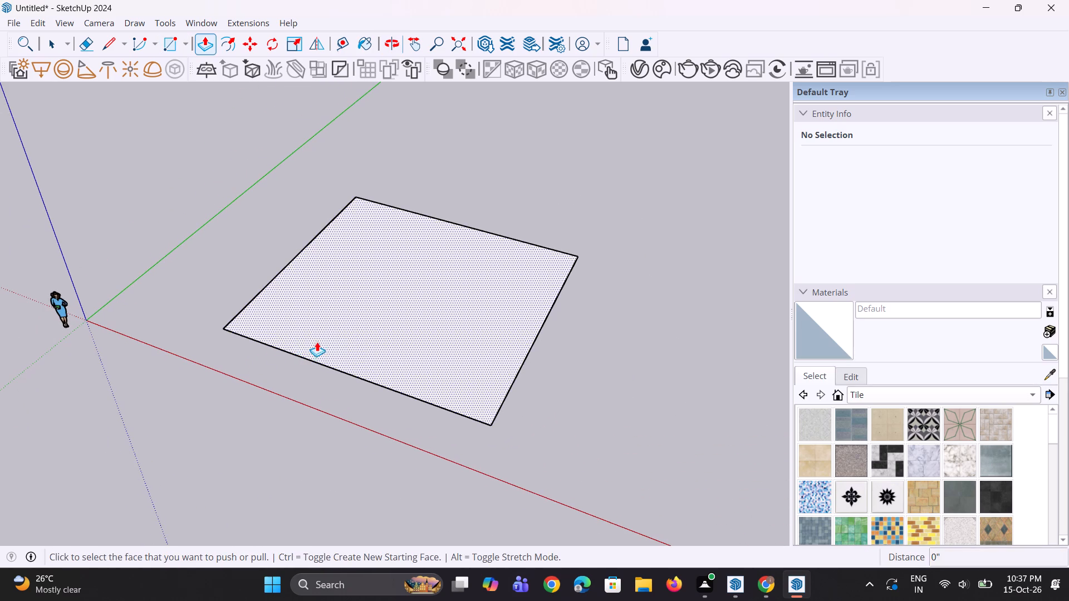
{"action": "left_click", "coordinate": [351, 343]}
{"action": "type", "text": "10'"}
{"action": "key", "text": "Return"}
Extrude the box's top face about 2' 7" further as a new section, keeping the dividing edge.
{"action": "left_click", "coordinate": [384, 297]}
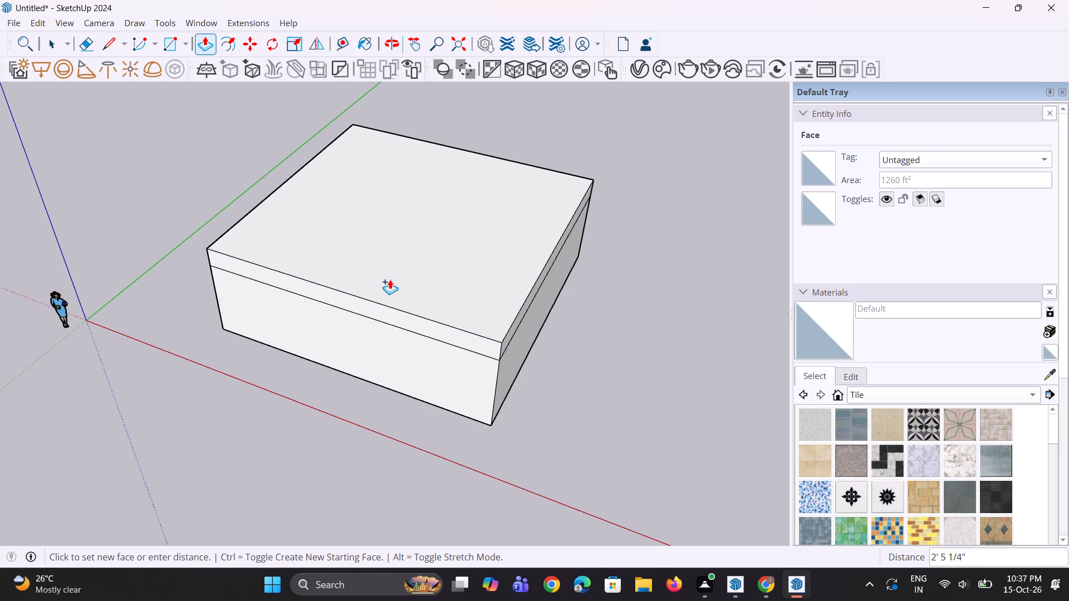
{"action": "left_click", "coordinate": [390, 279]}
Copy the whole box about 12' 7" straight up, placing its bottom front corner on the original's top front corner.
{"action": "middle_click_drag", "start_coordinate": [341, 326], "coordinate": [401, 329]}
{"action": "scroll", "coordinate": [403, 329], "scroll_direction": "down", "scroll_amount": 6}
{"action": "middle_click_drag", "start_coordinate": [408, 329], "coordinate": [442, 286]}
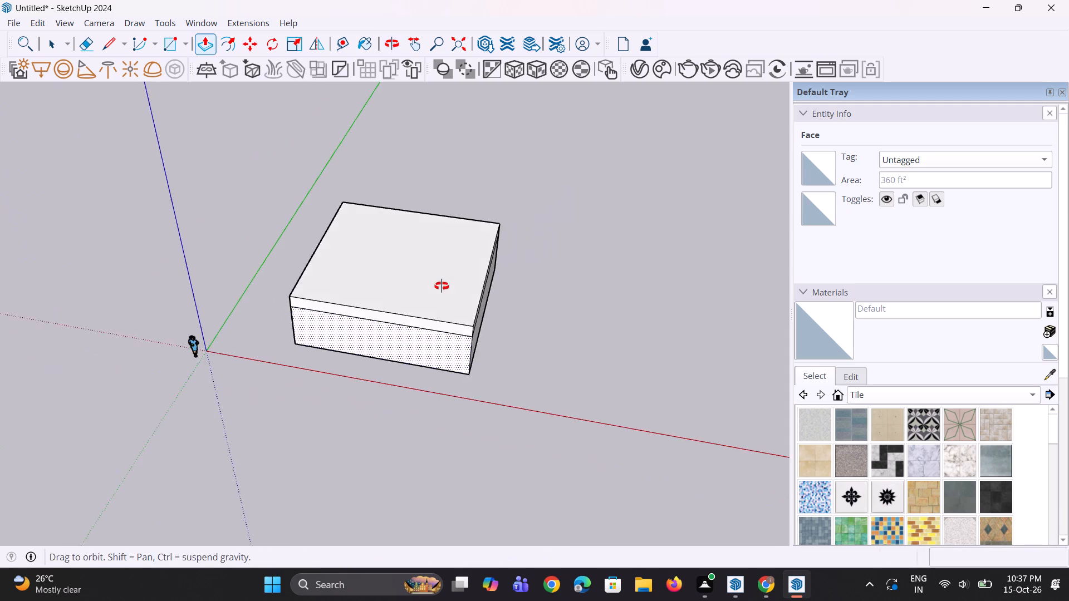
{"action": "middle_click_drag", "start_coordinate": [442, 286], "coordinate": [449, 277]}
{"action": "key", "text": "space"}
{"action": "key", "text": "space"}
{"action": "scroll", "coordinate": [281, 233], "scroll_direction": "up", "scroll_amount": 2}
{"action": "left_click_drag", "start_coordinate": [252, 162], "coordinate": [543, 431]}
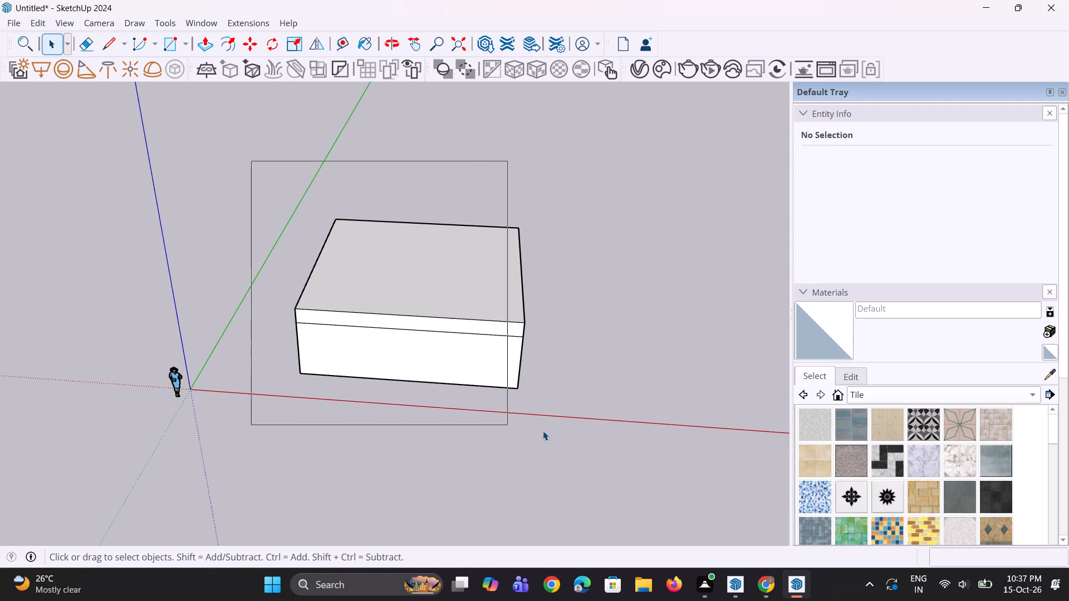
{"action": "left_click_drag", "start_coordinate": [543, 431], "coordinate": [581, 435]}
{"action": "scroll", "coordinate": [529, 397], "scroll_direction": "up", "scroll_amount": 2}
{"action": "key", "text": "m"}
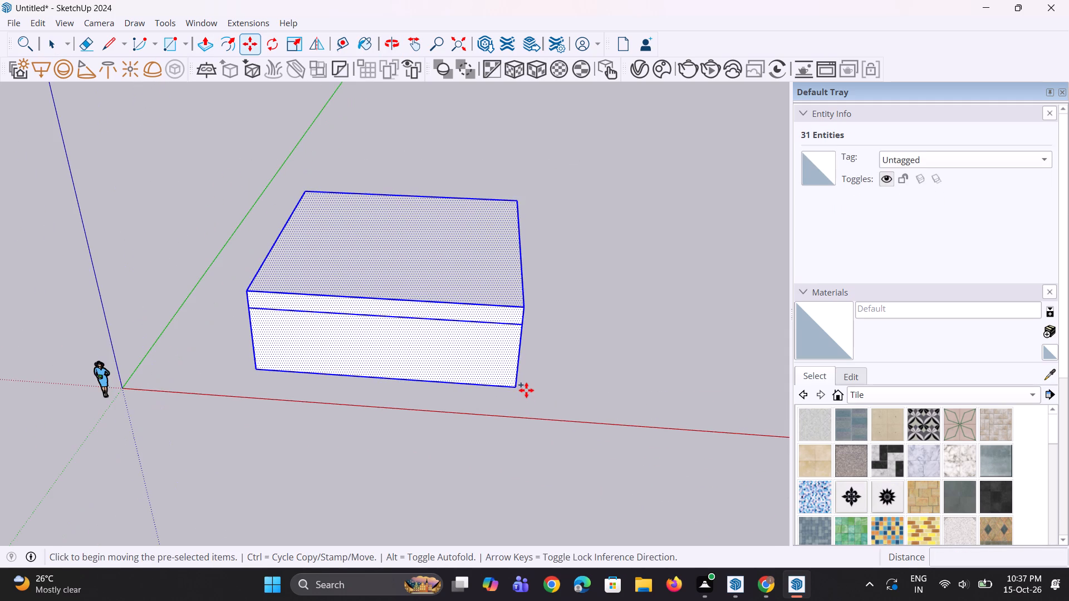
{"action": "left_click", "coordinate": [518, 385]}
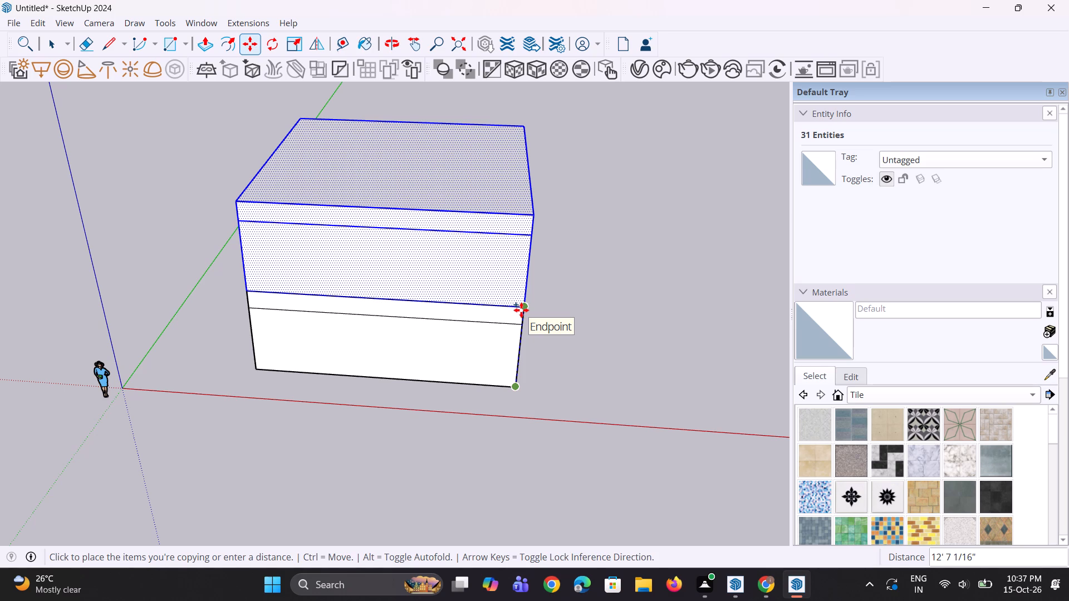
{"action": "left_click", "coordinate": [521, 310]}
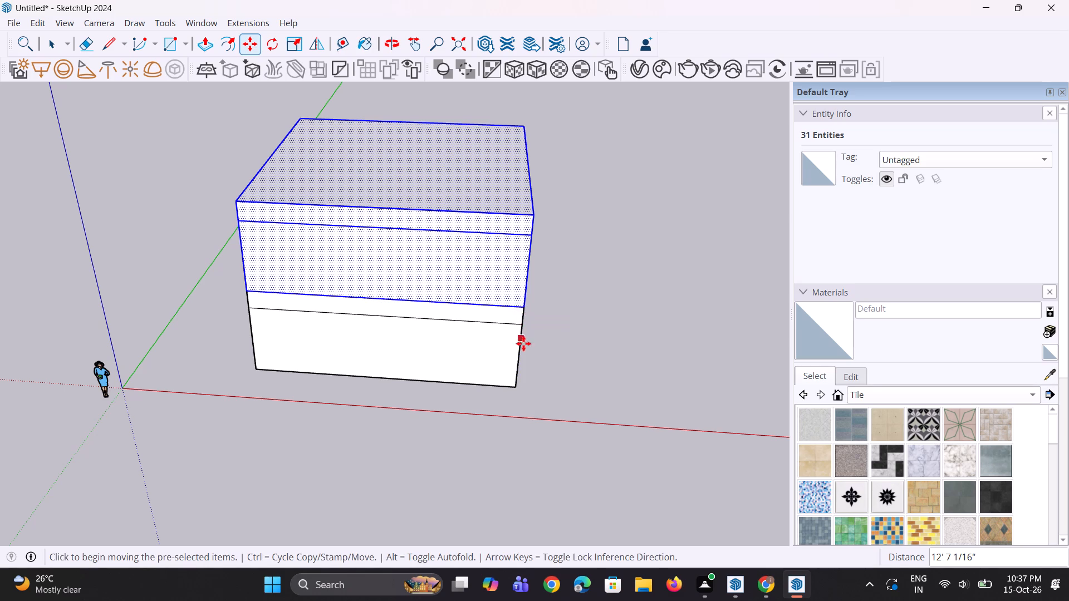
Copy the selected upper block 10' straight up, from its bottom front corner to its dividing edge's endpoint, and clear the selection.
{"action": "scroll", "coordinate": [524, 346], "scroll_direction": "down", "scroll_amount": 4}
{"action": "middle_click_drag", "start_coordinate": [524, 347], "coordinate": [524, 339]}
{"action": "scroll", "coordinate": [512, 366], "scroll_direction": "down", "scroll_amount": 4}
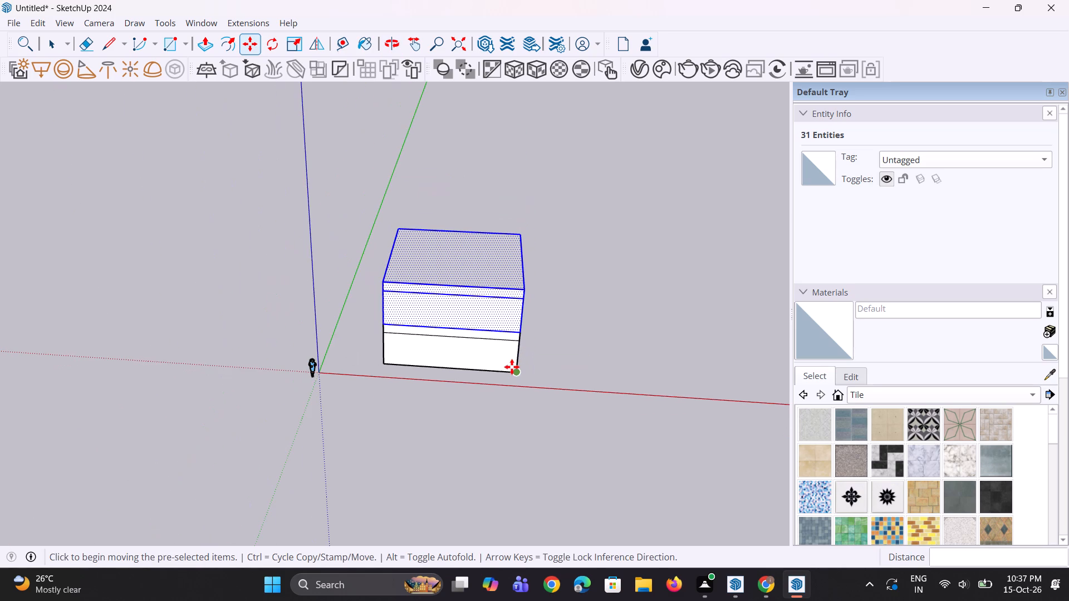
{"action": "scroll", "coordinate": [512, 367], "scroll_direction": "up", "scroll_amount": 1}
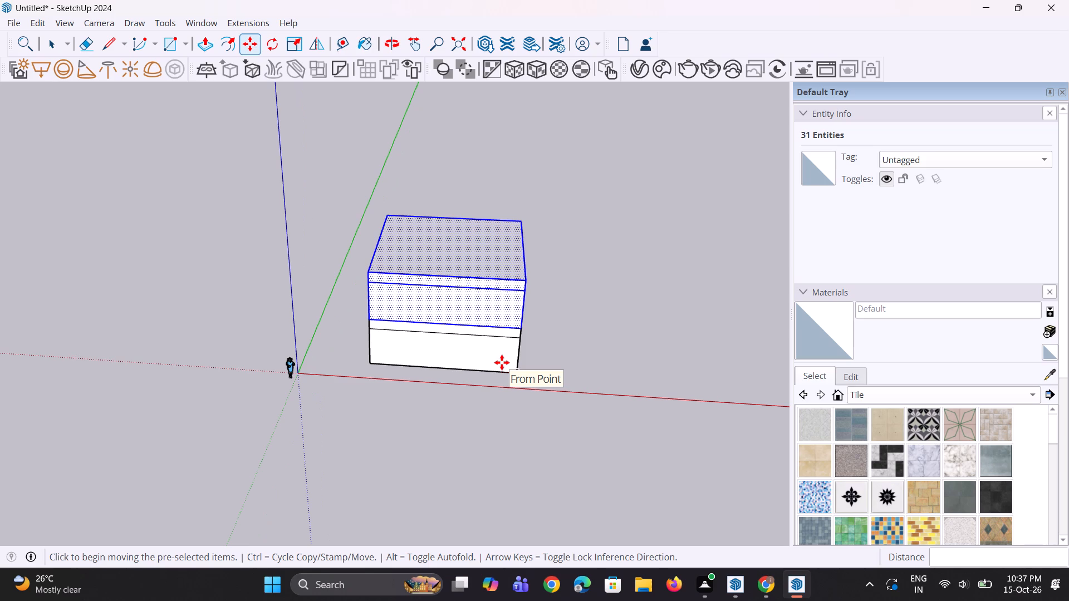
{"action": "scroll", "coordinate": [502, 362], "scroll_direction": "down", "scroll_amount": 1}
{"action": "scroll", "coordinate": [502, 362], "scroll_direction": "up", "scroll_amount": 4}
{"action": "key", "text": "m"}
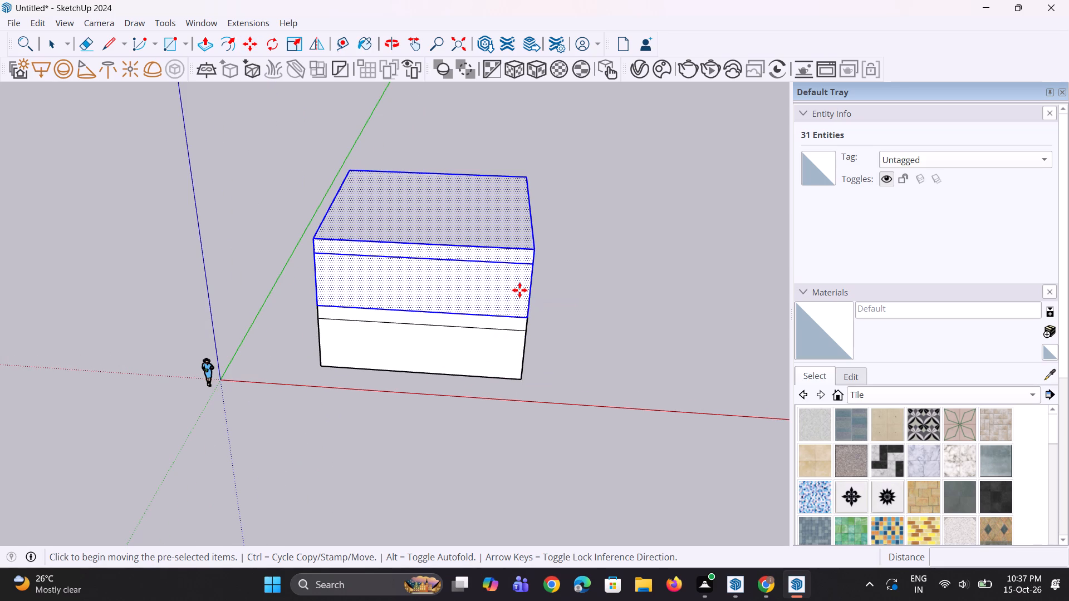
{"action": "left_click", "coordinate": [532, 313]}
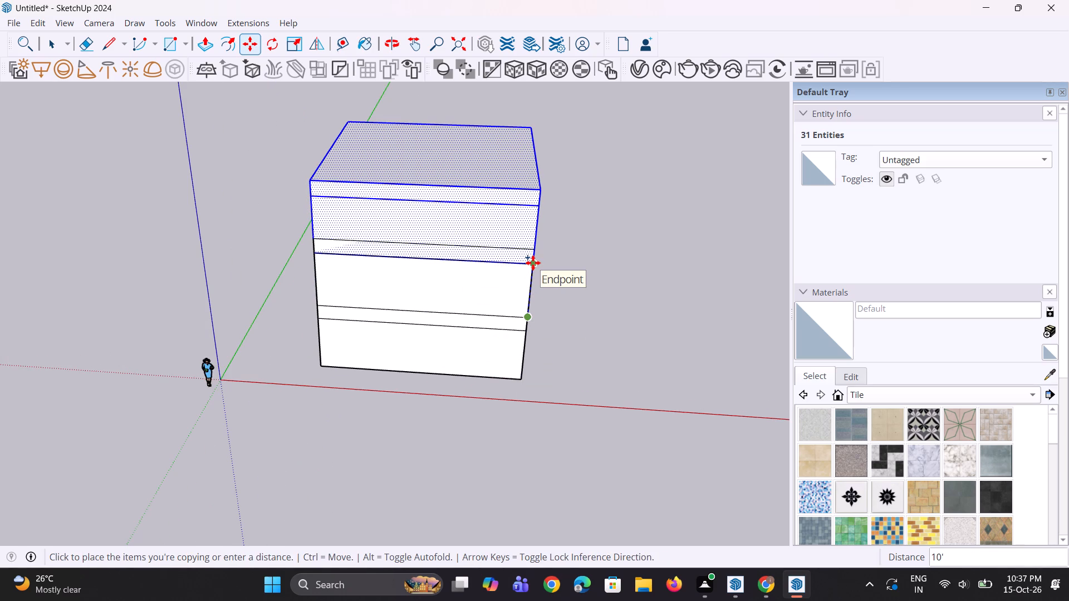
{"action": "left_click", "coordinate": [533, 263]}
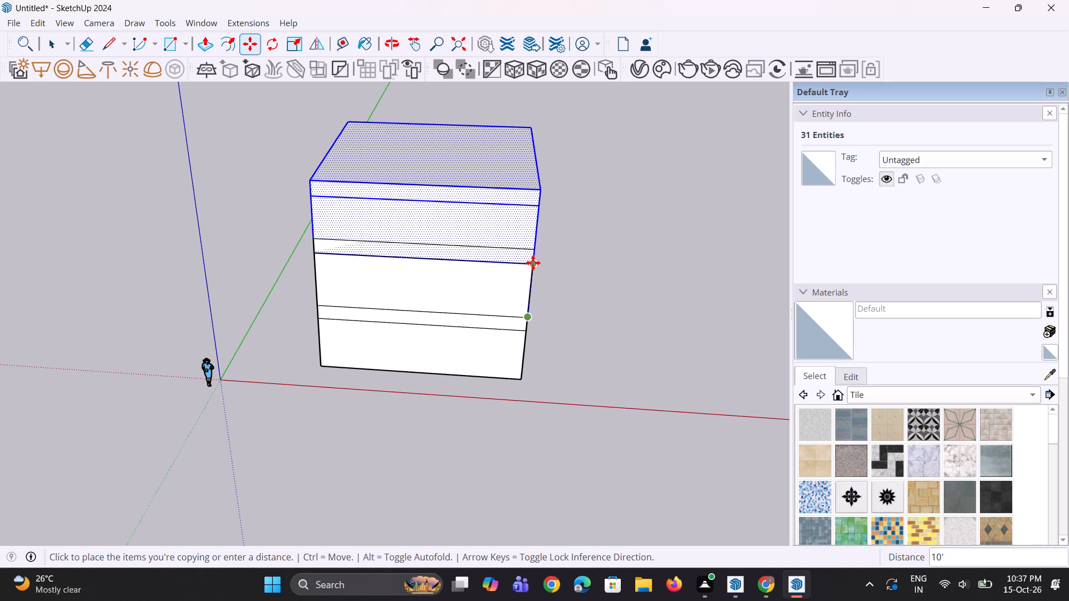
{"action": "middle_click_drag", "start_coordinate": [398, 264], "coordinate": [429, 276]}
{"action": "scroll", "coordinate": [429, 277], "scroll_direction": "down", "scroll_amount": 5}
{"action": "middle_click_drag", "start_coordinate": [457, 248], "coordinate": [467, 221]}
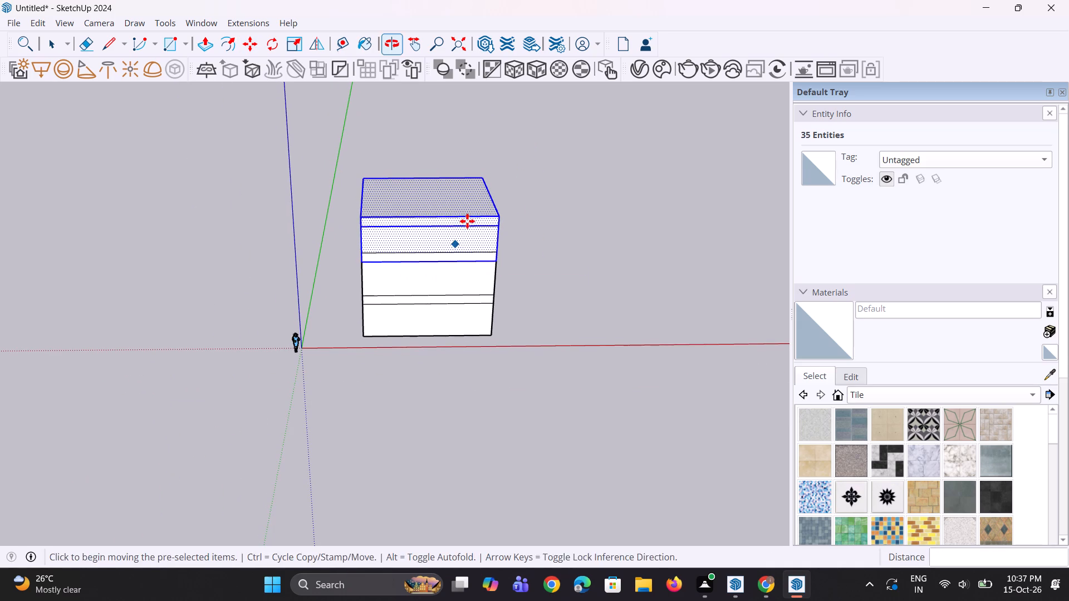
{"action": "key", "text": "space"}
{"action": "key", "text": "space"}
{"action": "left_click", "coordinate": [558, 270]}
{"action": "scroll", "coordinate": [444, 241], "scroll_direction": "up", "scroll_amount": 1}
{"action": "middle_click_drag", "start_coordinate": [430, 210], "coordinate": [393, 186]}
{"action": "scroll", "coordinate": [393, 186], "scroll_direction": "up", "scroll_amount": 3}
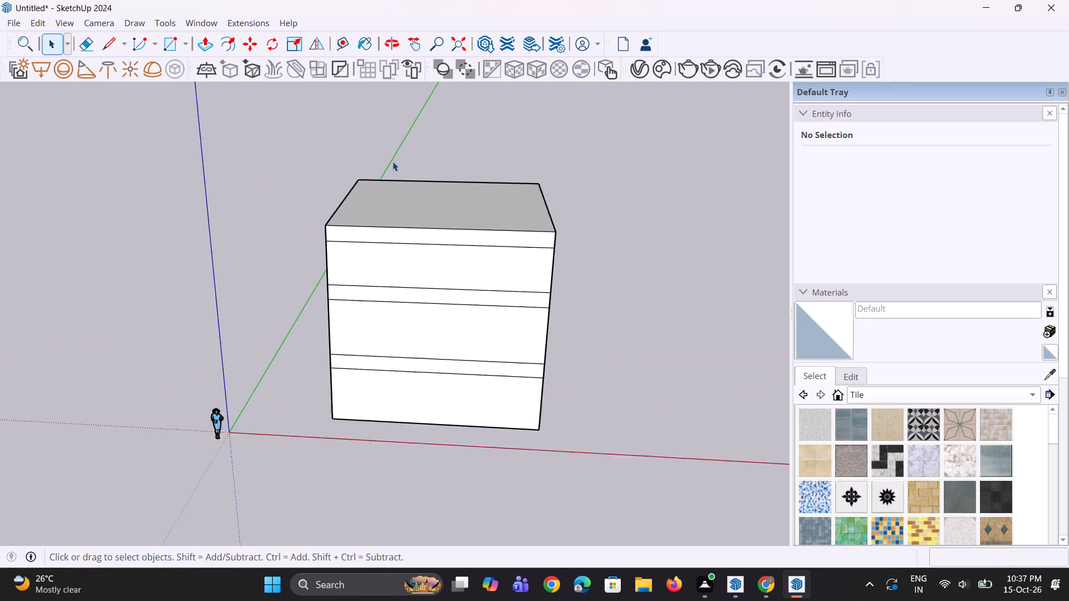
Draw a vertical line down the middle of the ground storey's front face, from the band edge to the bottom edge.
{"action": "scroll", "coordinate": [393, 161], "scroll_direction": "up", "scroll_amount": 3}
{"action": "scroll", "coordinate": [391, 322], "scroll_direction": "up", "scroll_amount": 1}
{"action": "middle_click_drag", "start_coordinate": [390, 324], "coordinate": [375, 289]}
{"action": "scroll", "coordinate": [375, 282], "scroll_direction": "down", "scroll_amount": 3}
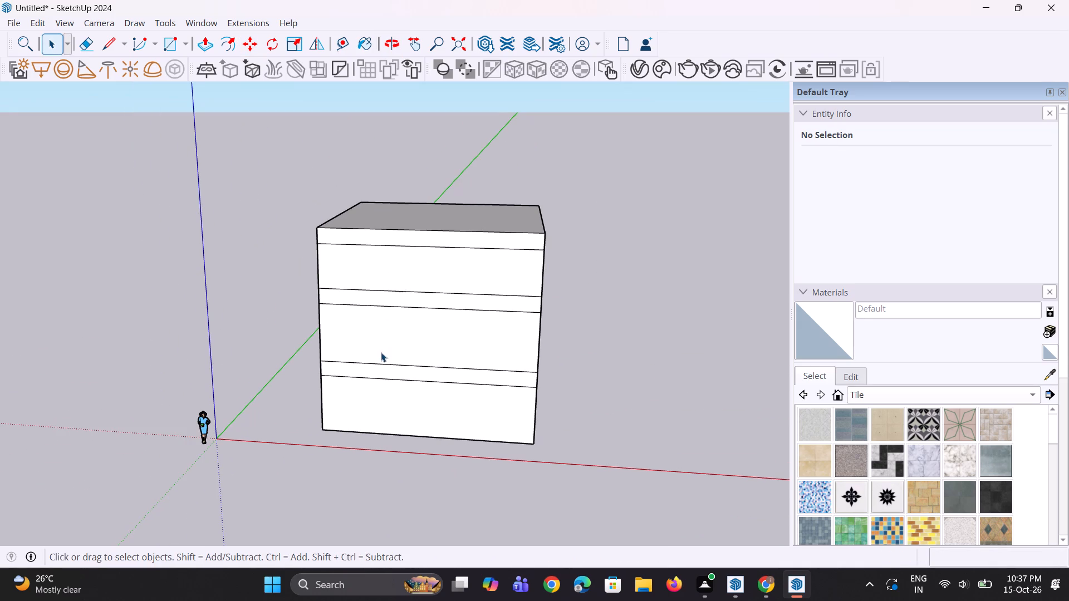
{"action": "scroll", "coordinate": [375, 334], "scroll_direction": "down", "scroll_amount": 4}
{"action": "scroll", "coordinate": [331, 330], "scroll_direction": "up", "scroll_amount": 6}
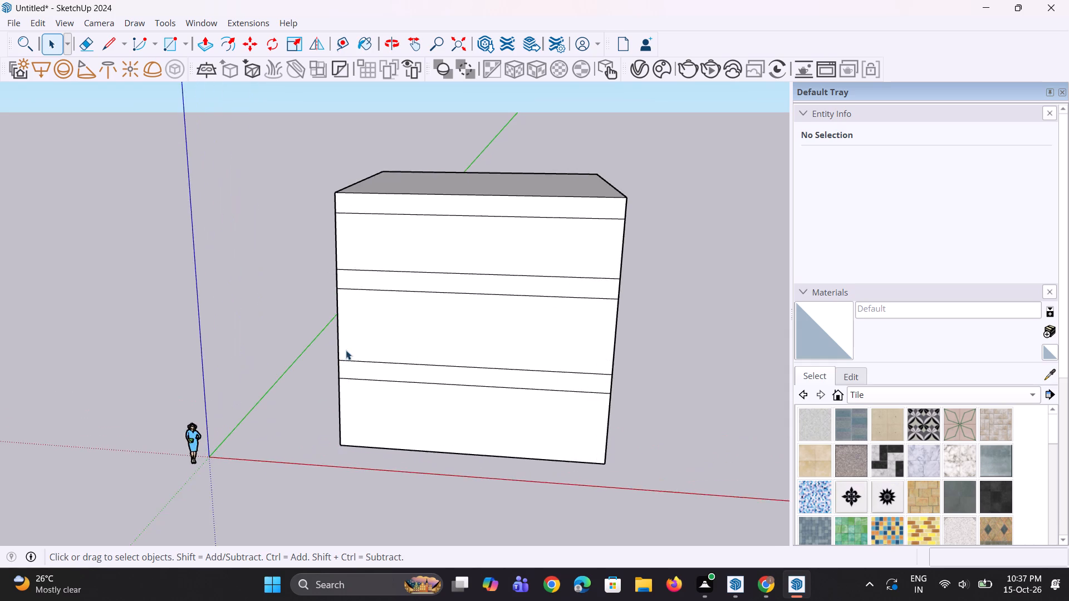
{"action": "scroll", "coordinate": [346, 350], "scroll_direction": "down", "scroll_amount": 4}
{"action": "scroll", "coordinate": [357, 417], "scroll_direction": "up", "scroll_amount": 6}
{"action": "middle_click_drag", "start_coordinate": [331, 385], "coordinate": [452, 385]}
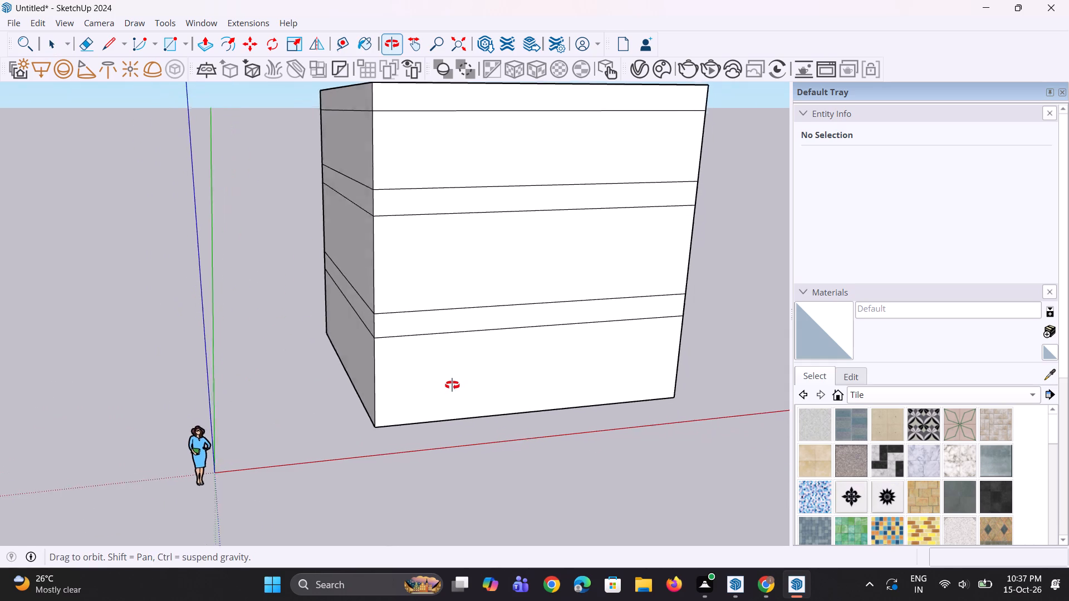
{"action": "middle_click_drag", "start_coordinate": [452, 385], "coordinate": [459, 383]}
{"action": "middle_click_drag", "start_coordinate": [454, 379], "coordinate": [442, 375]}
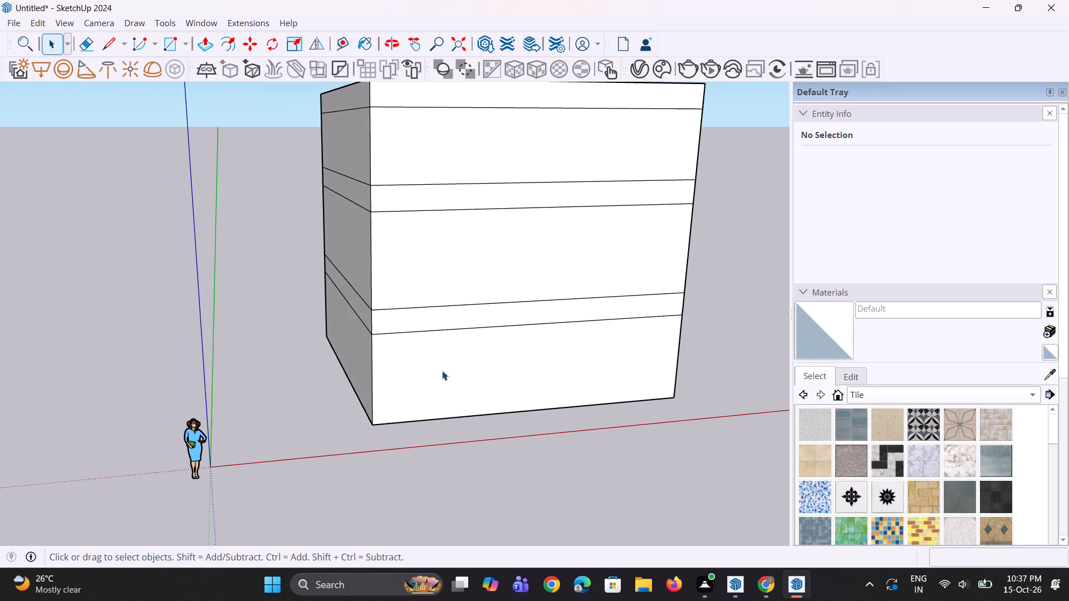
{"action": "key", "text": "l"}
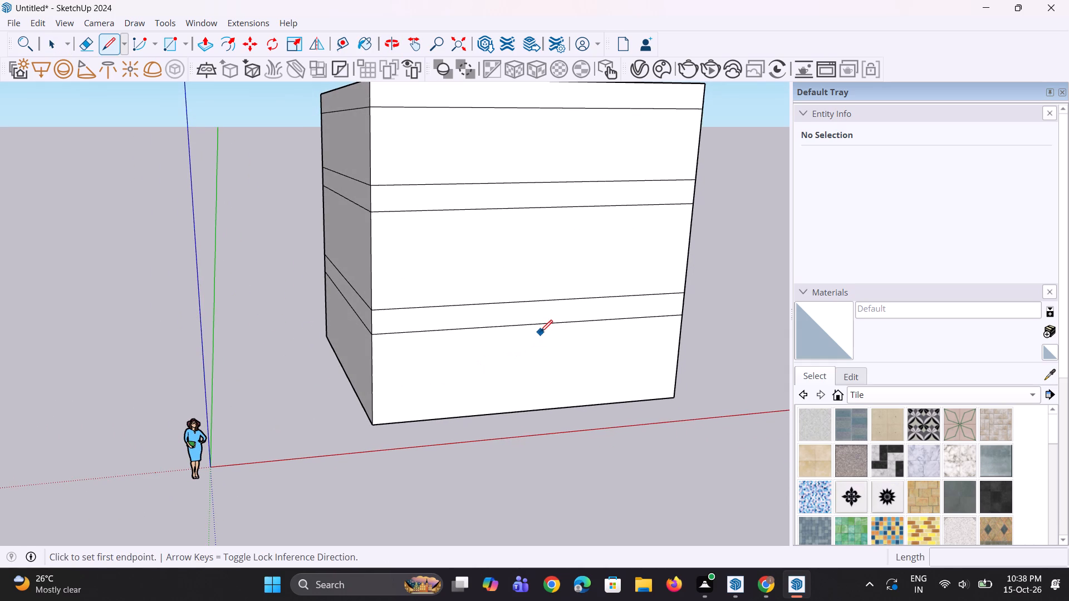
{"action": "left_click", "coordinate": [540, 326]}
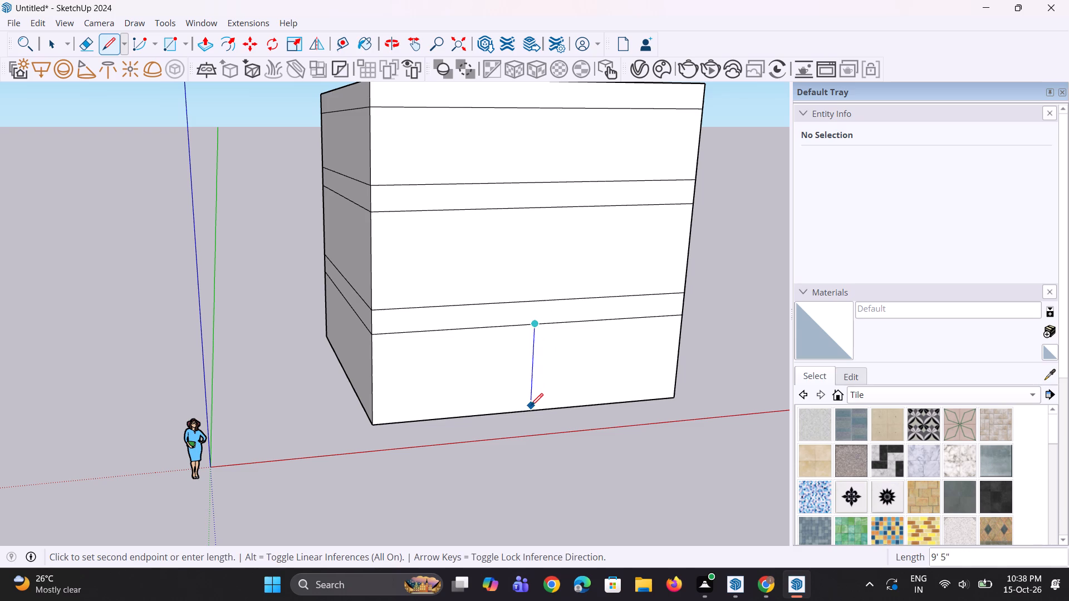
{"action": "left_click", "coordinate": [531, 410]}
{"action": "key", "text": "space"}
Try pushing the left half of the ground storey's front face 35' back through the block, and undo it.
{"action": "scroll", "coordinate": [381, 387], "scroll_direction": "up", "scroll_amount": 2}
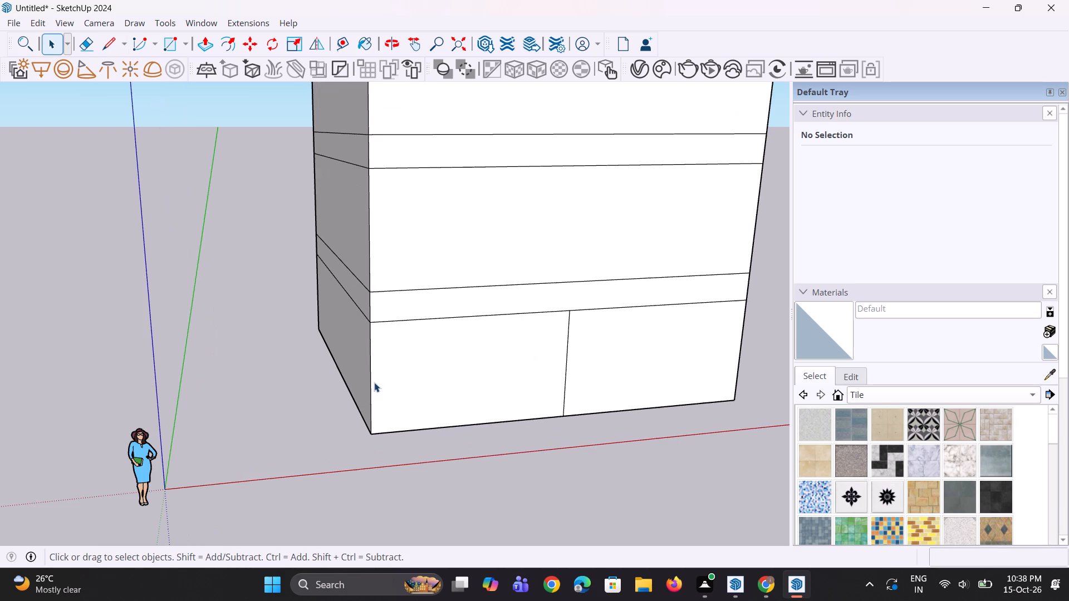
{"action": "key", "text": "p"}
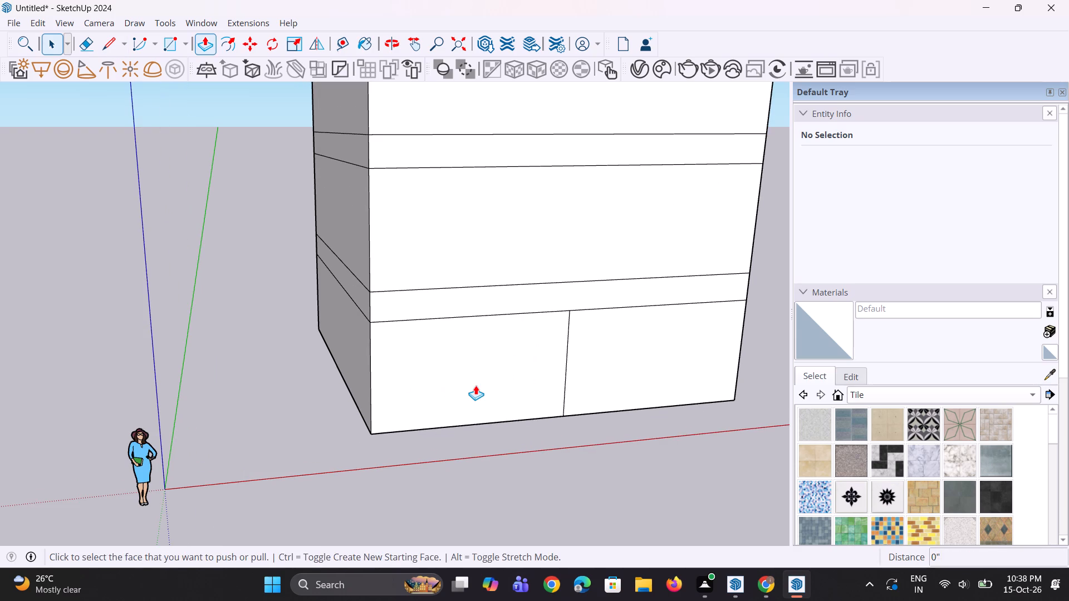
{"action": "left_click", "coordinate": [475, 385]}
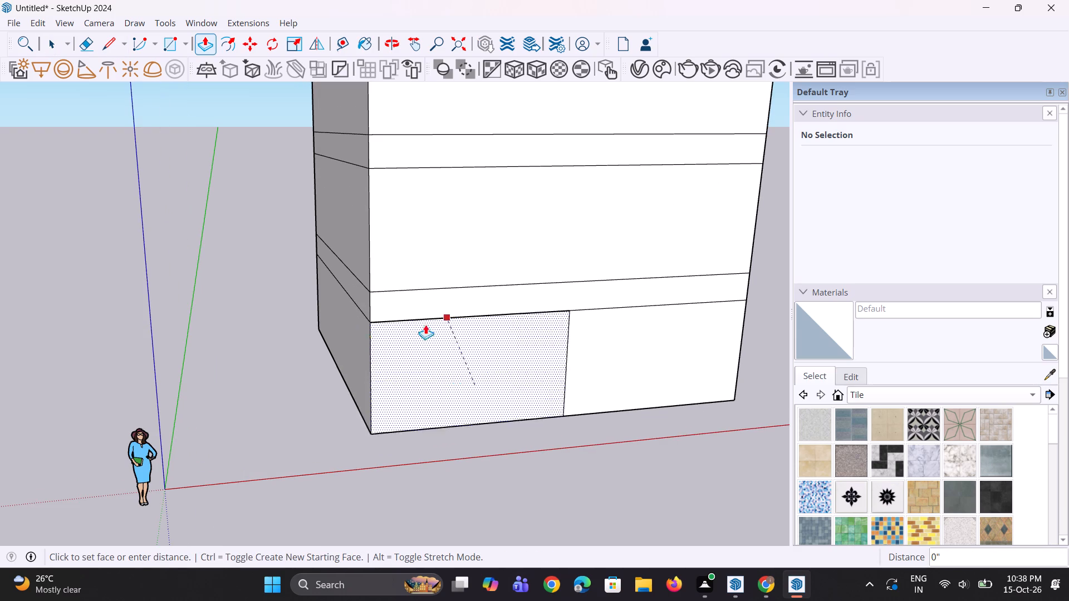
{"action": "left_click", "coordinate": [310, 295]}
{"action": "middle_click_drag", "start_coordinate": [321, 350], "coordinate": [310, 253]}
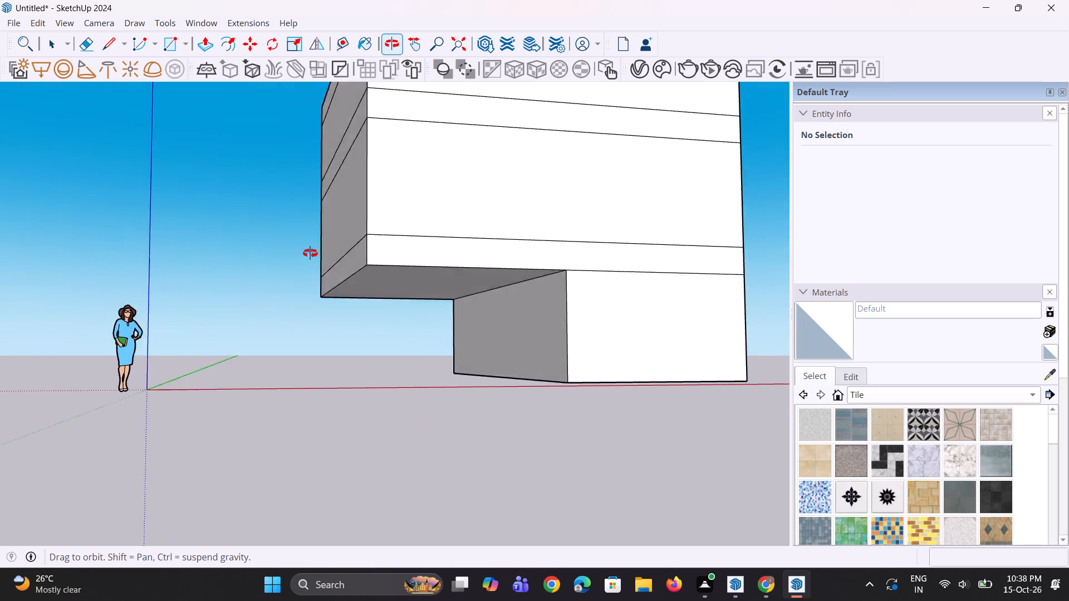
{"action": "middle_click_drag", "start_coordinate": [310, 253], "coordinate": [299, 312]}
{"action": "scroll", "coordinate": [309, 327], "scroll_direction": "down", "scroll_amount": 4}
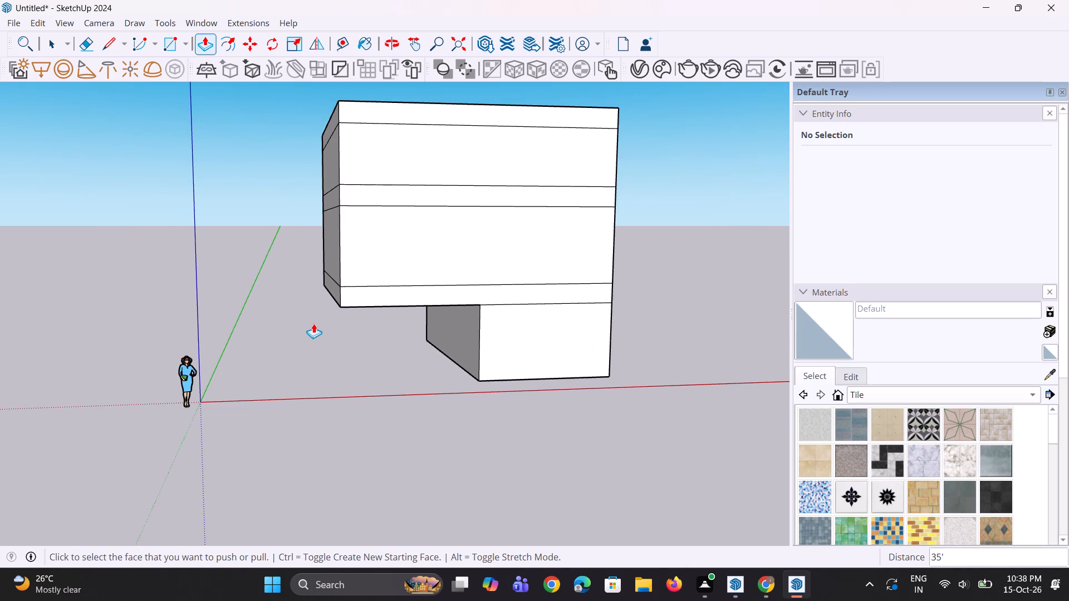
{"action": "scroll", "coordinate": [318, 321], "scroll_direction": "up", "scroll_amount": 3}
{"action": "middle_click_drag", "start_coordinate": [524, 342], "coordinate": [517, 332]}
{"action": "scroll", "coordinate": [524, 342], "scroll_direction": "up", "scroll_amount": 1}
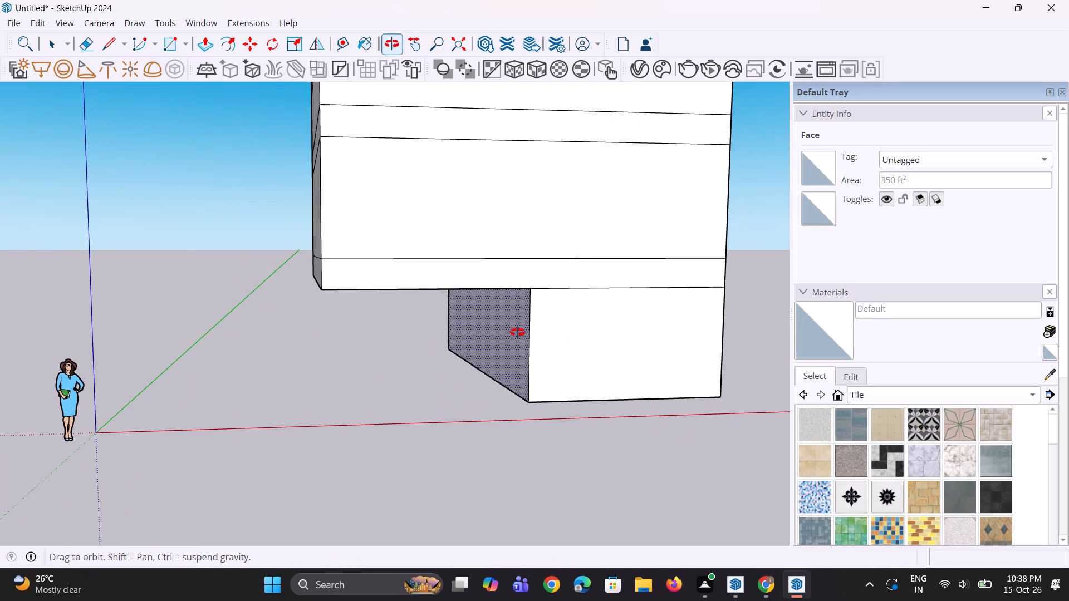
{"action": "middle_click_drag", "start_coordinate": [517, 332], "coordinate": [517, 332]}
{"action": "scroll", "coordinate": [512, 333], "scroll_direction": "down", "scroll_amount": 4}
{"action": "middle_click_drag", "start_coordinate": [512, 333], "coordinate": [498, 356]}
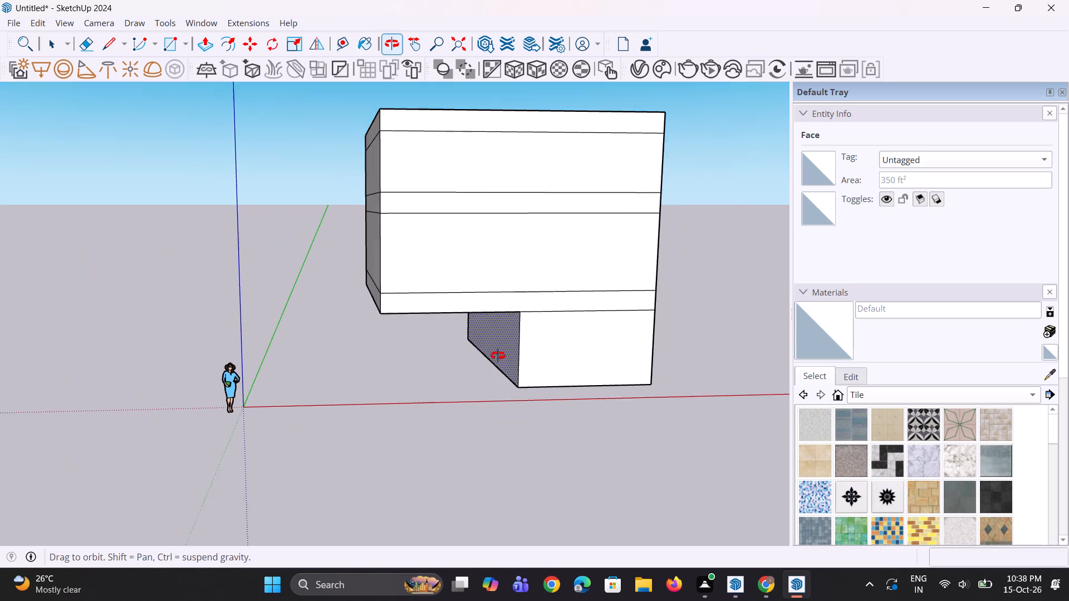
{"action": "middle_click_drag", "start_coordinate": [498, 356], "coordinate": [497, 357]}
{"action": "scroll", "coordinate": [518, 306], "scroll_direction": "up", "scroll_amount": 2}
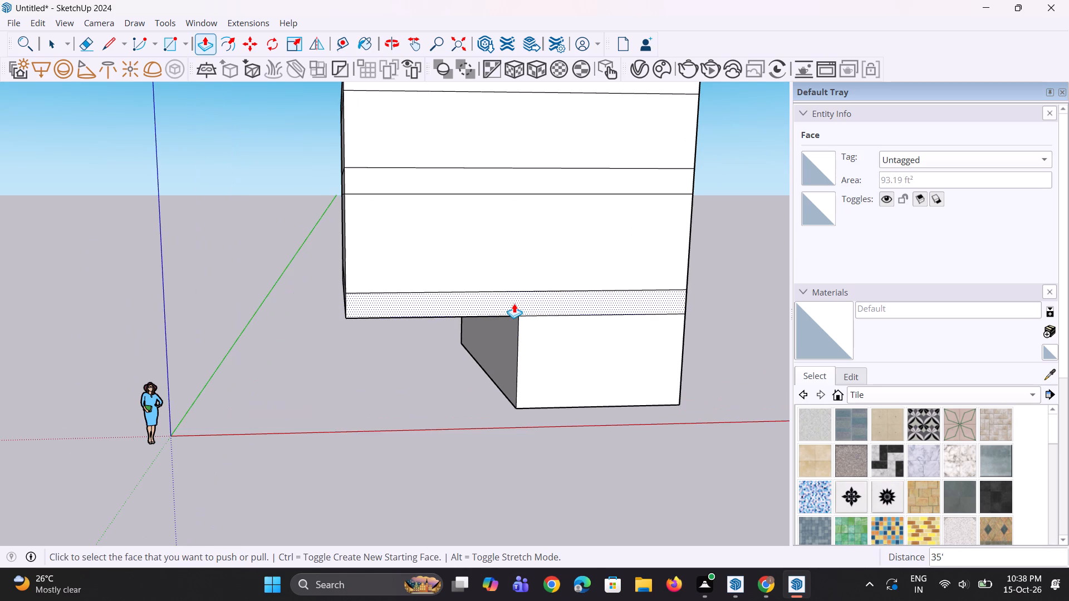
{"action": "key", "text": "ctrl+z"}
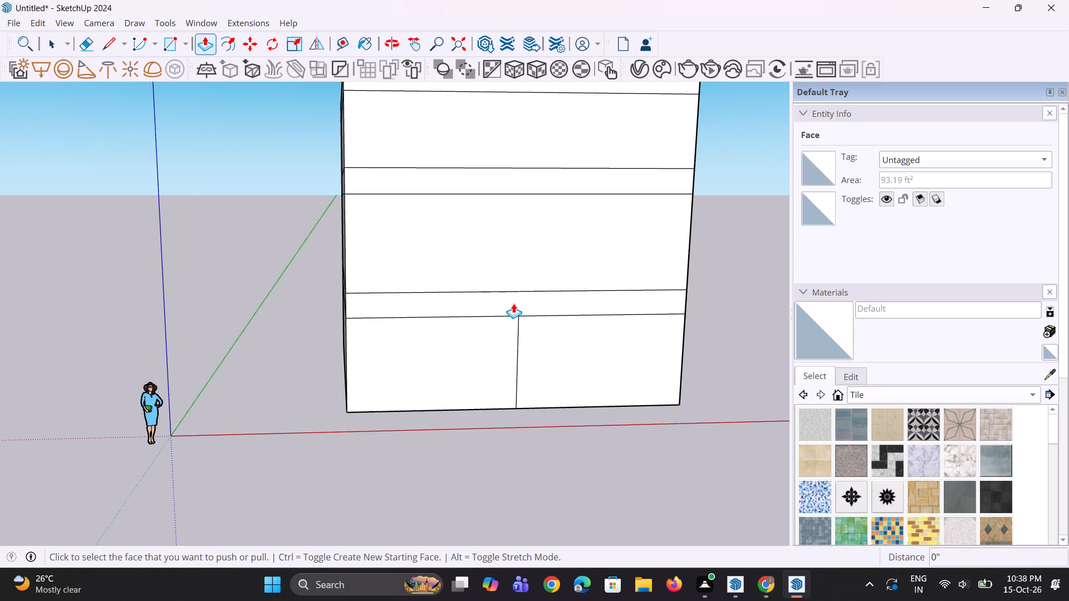
Draw a vertical line between the edge midpoints of the middle storey's front face, splitting it into two halves.
{"action": "key", "text": "space"}
{"action": "key", "text": "l"}
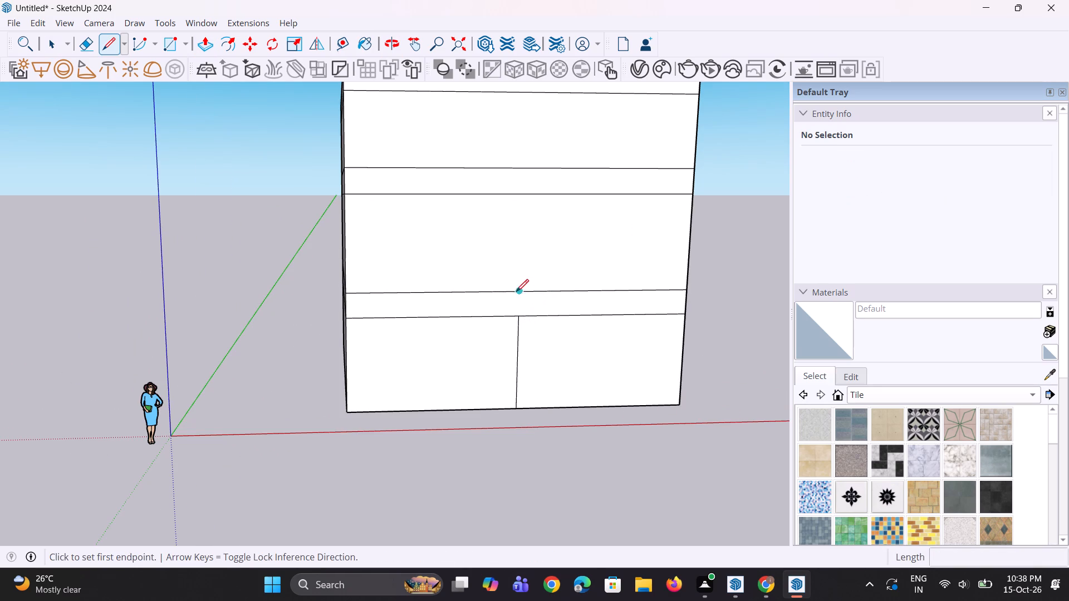
{"action": "left_click", "coordinate": [518, 295]}
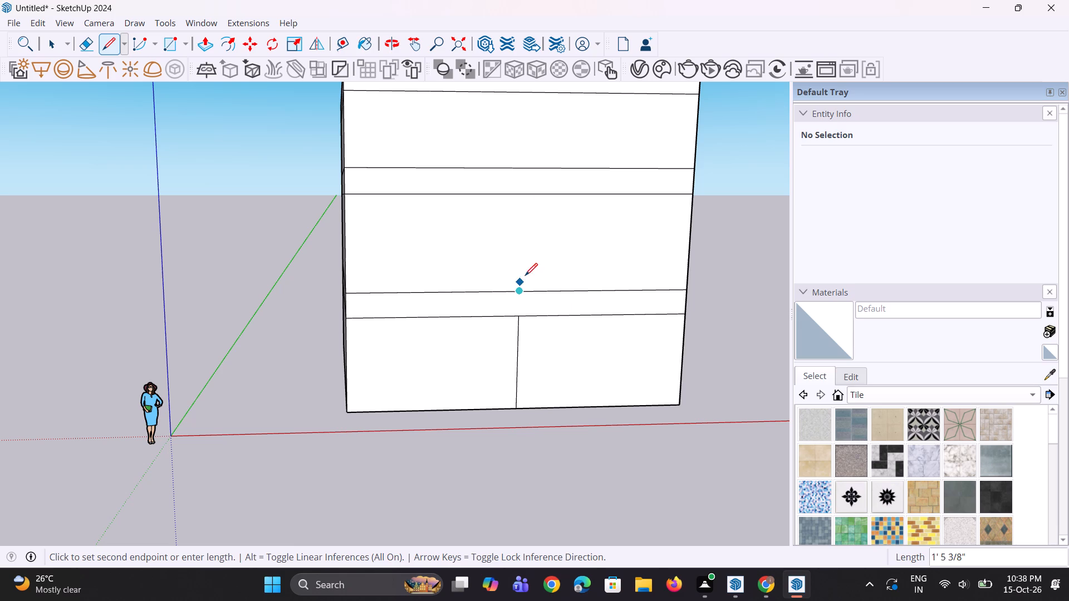
{"action": "left_click", "coordinate": [522, 194]}
{"action": "key", "text": "space"}
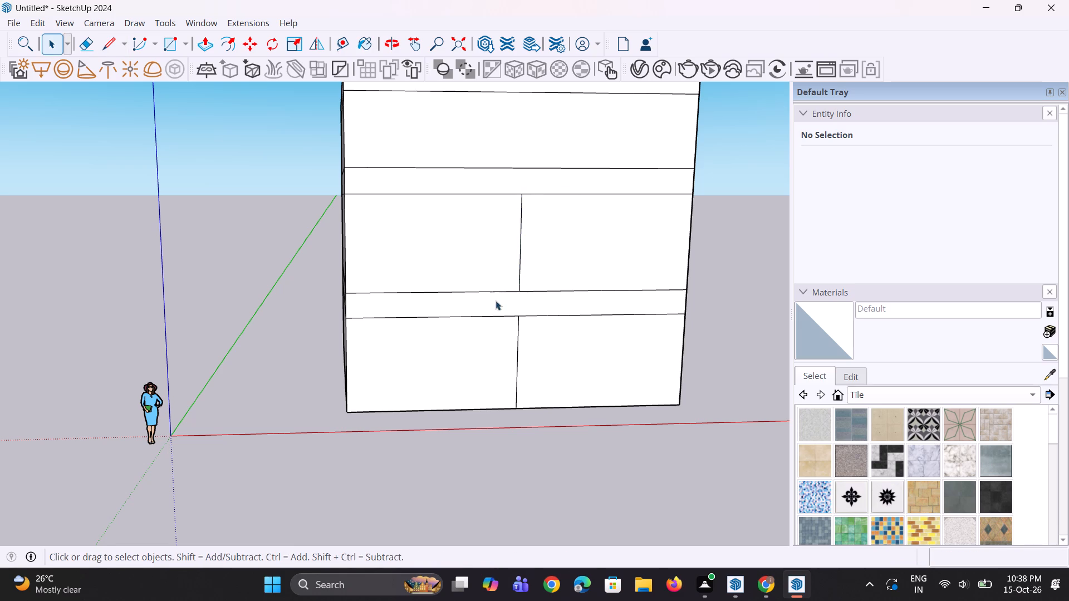
Draw a vertical line between the edge midpoints of the top storey's front face, below the upper band.
{"action": "scroll", "coordinate": [490, 313], "scroll_direction": "down", "scroll_amount": 7}
{"action": "scroll", "coordinate": [554, 226], "scroll_direction": "up", "scroll_amount": 2}
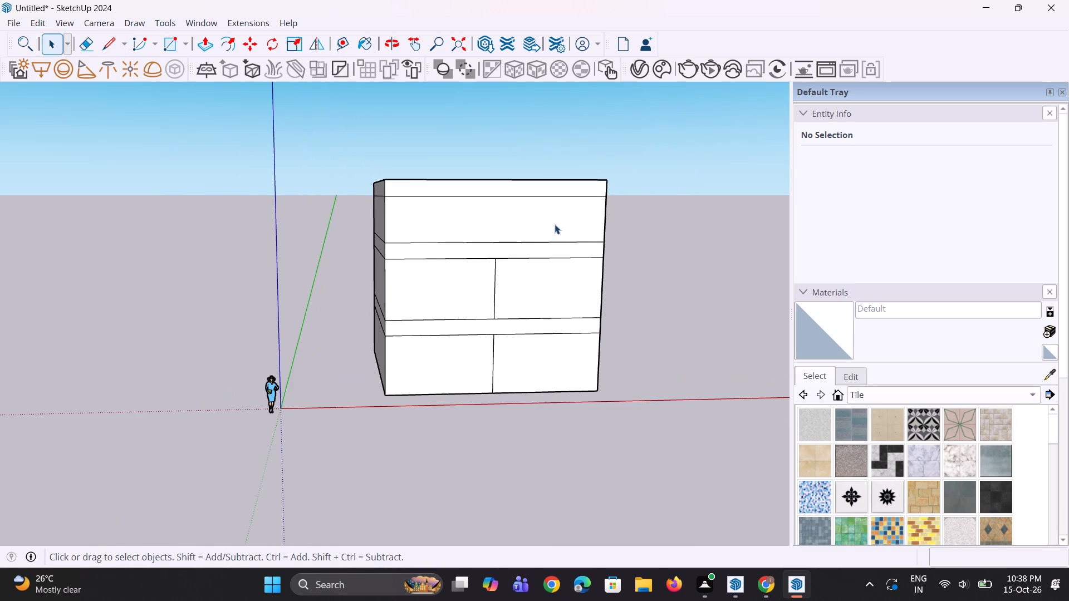
{"action": "scroll", "coordinate": [547, 235], "scroll_direction": "up", "scroll_amount": 3}
{"action": "key", "text": "l"}
{"action": "scroll", "coordinate": [523, 255], "scroll_direction": "up", "scroll_amount": 2}
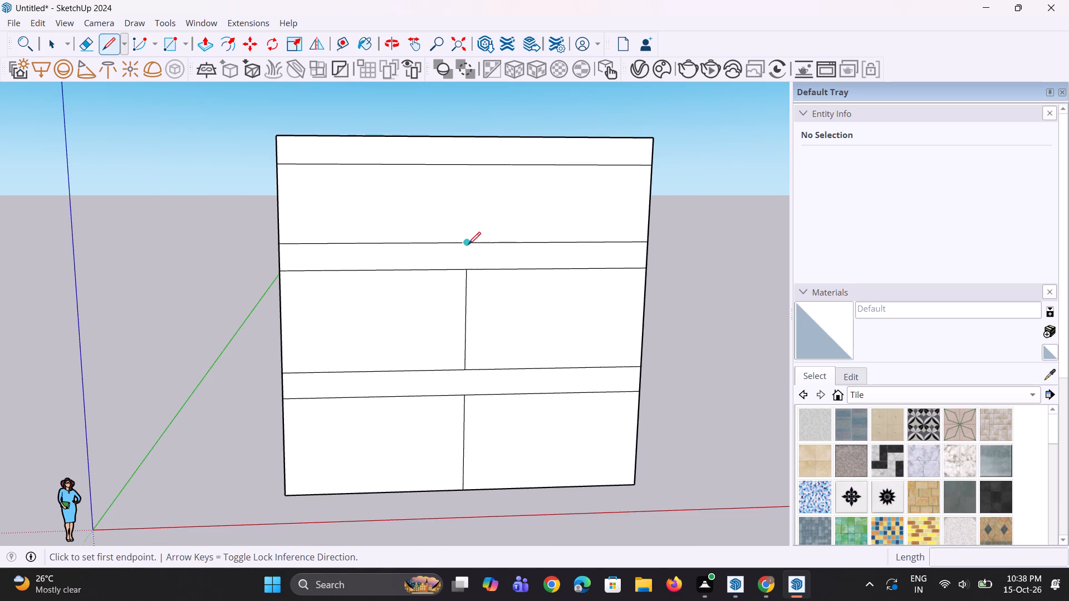
{"action": "left_click", "coordinate": [468, 244]}
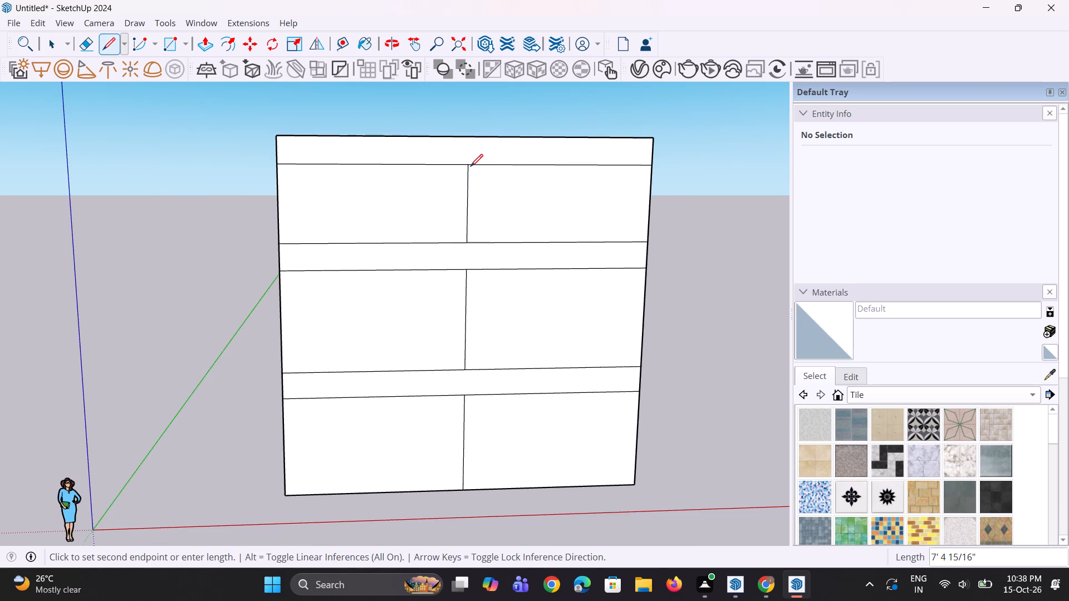
{"action": "left_click", "coordinate": [470, 166]}
{"action": "key", "text": "space"}
Push the left half of the top storey's front face 35' through, and repeat on the middle and ground storeys.
{"action": "key", "text": "p"}
{"action": "left_click", "coordinate": [424, 212]}
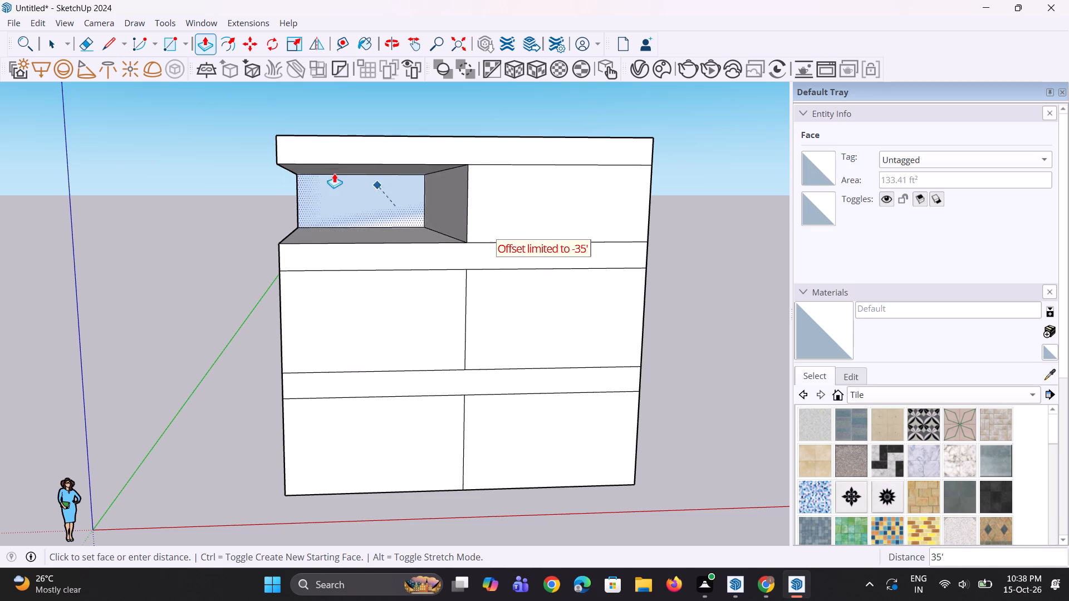
{"action": "left_click", "coordinate": [293, 177]}
{"action": "double_click", "coordinate": [331, 308]}
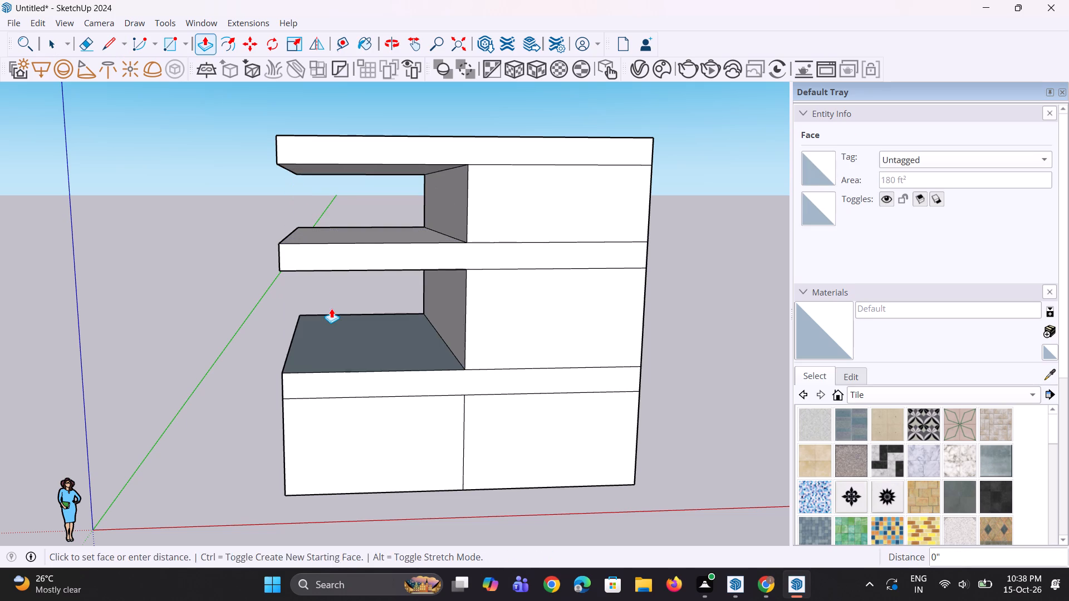
{"action": "double_click", "coordinate": [348, 435]}
Push the free left end of the top roof slab inward about 8' 5" to shorten its overhang.
{"action": "scroll", "coordinate": [365, 384], "scroll_direction": "down", "scroll_amount": 3}
{"action": "middle_click_drag", "start_coordinate": [366, 372], "coordinate": [366, 366]}
{"action": "scroll", "coordinate": [366, 372], "scroll_direction": "up", "scroll_amount": 1}
{"action": "middle_click_drag", "start_coordinate": [366, 366], "coordinate": [359, 334]}
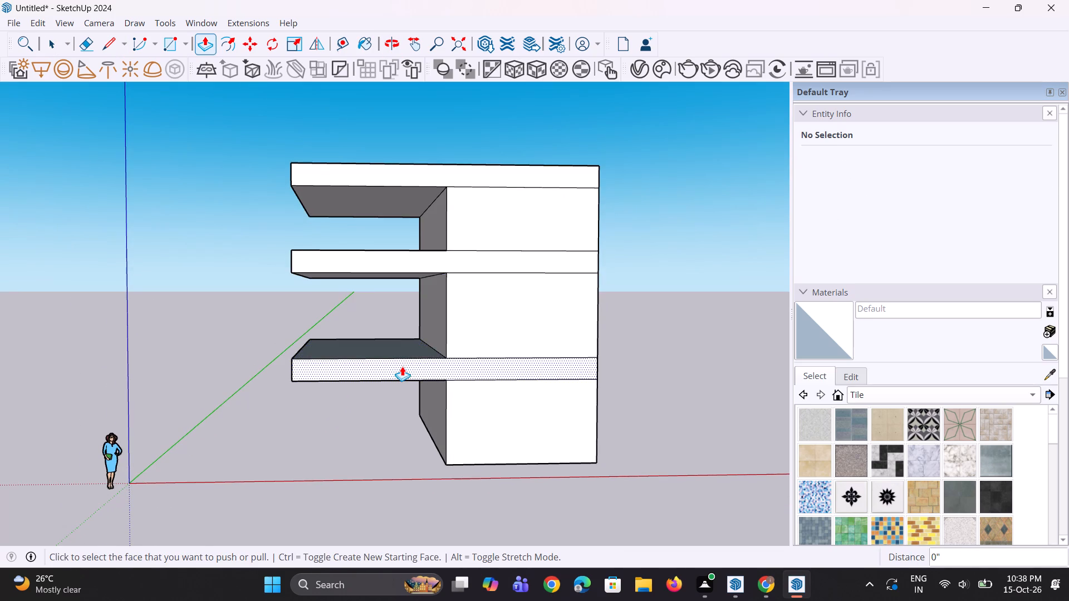
{"action": "scroll", "coordinate": [402, 366], "scroll_direction": "down", "scroll_amount": 3}
{"action": "middle_click_drag", "start_coordinate": [399, 364], "coordinate": [381, 384]}
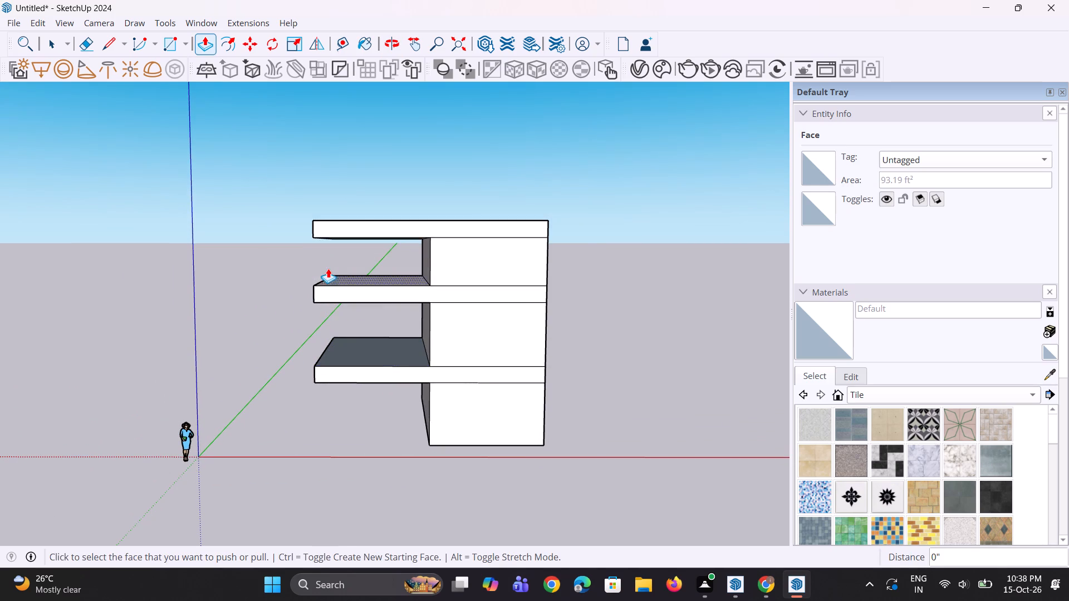
{"action": "scroll", "coordinate": [322, 250], "scroll_direction": "up", "scroll_amount": 4}
{"action": "middle_click_drag", "start_coordinate": [313, 256], "coordinate": [361, 303]}
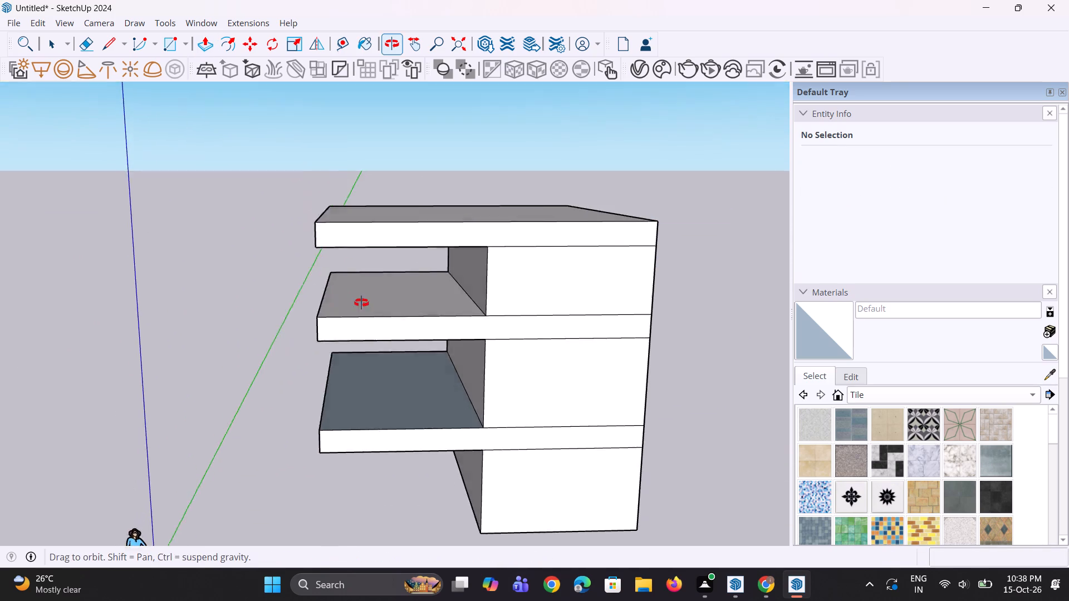
{"action": "middle_click_drag", "start_coordinate": [361, 303], "coordinate": [370, 304]}
{"action": "left_click", "coordinate": [336, 245]}
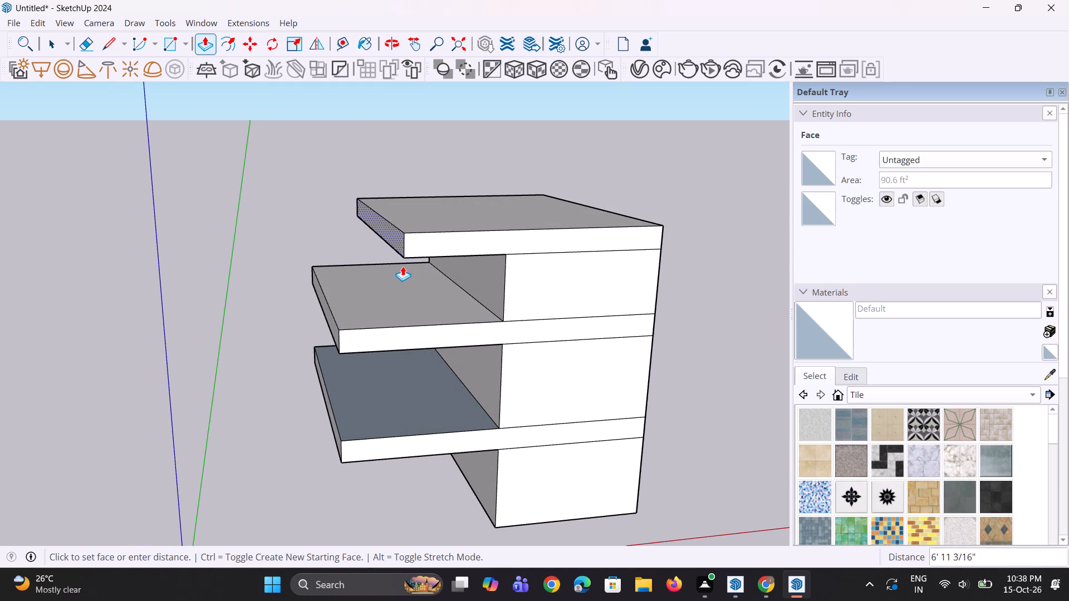
{"action": "left_click", "coordinate": [416, 276]}
Draw a 35' line across the roof slab's top face, front to back, in line with the recessed storey wall.
{"action": "middle_click_drag", "start_coordinate": [453, 303], "coordinate": [398, 278]}
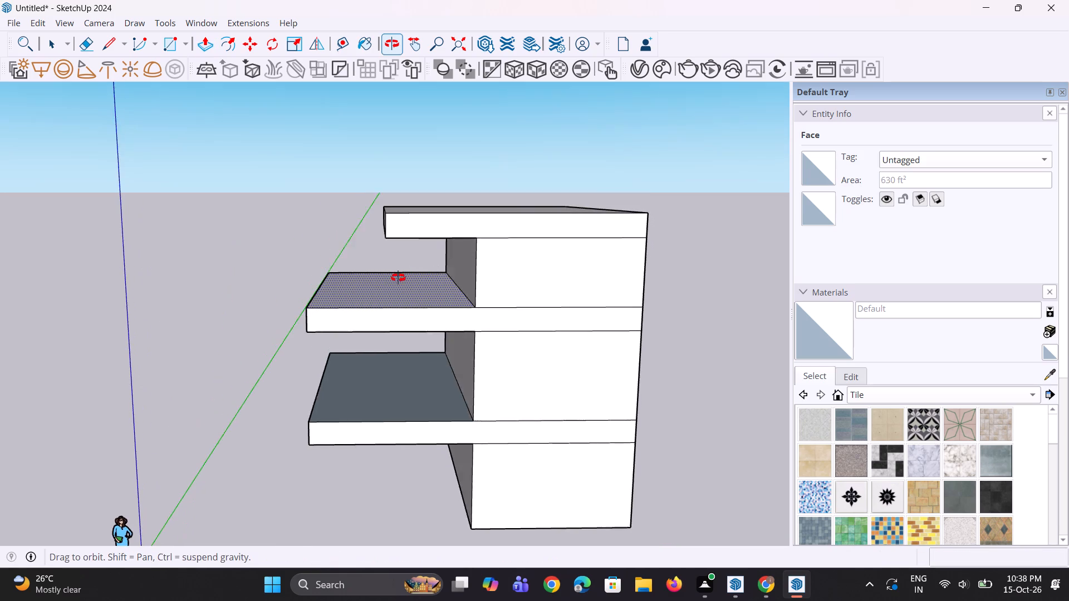
{"action": "middle_click_drag", "start_coordinate": [398, 278], "coordinate": [393, 279]}
{"action": "scroll", "coordinate": [350, 297], "scroll_direction": "down", "scroll_amount": 3}
{"action": "middle_click_drag", "start_coordinate": [462, 276], "coordinate": [464, 287]}
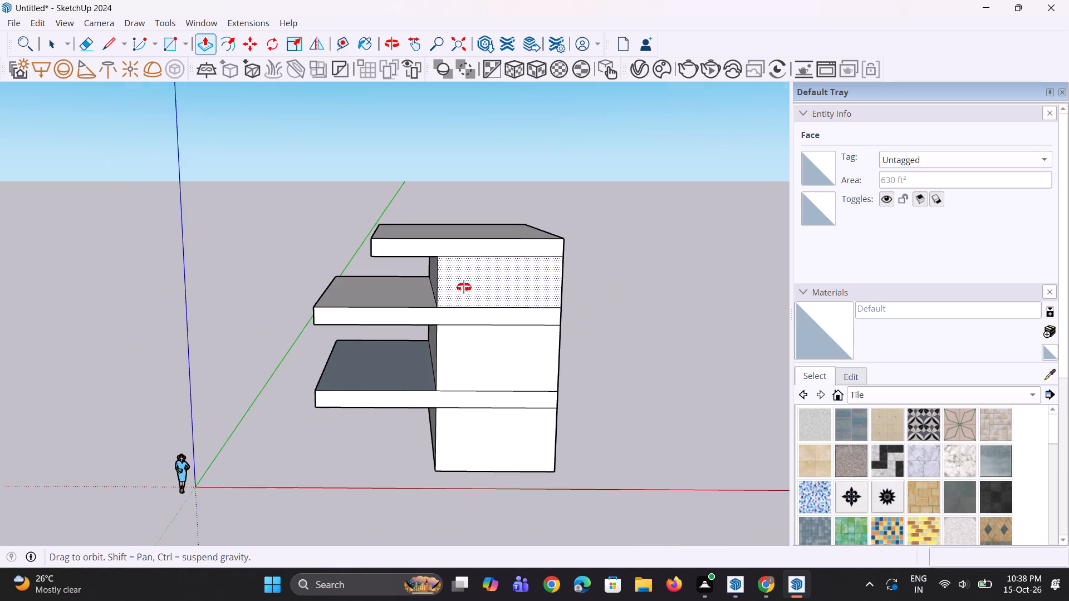
{"action": "middle_click_drag", "start_coordinate": [464, 287], "coordinate": [454, 288]}
{"action": "scroll", "coordinate": [454, 288], "scroll_direction": "down", "scroll_amount": 3}
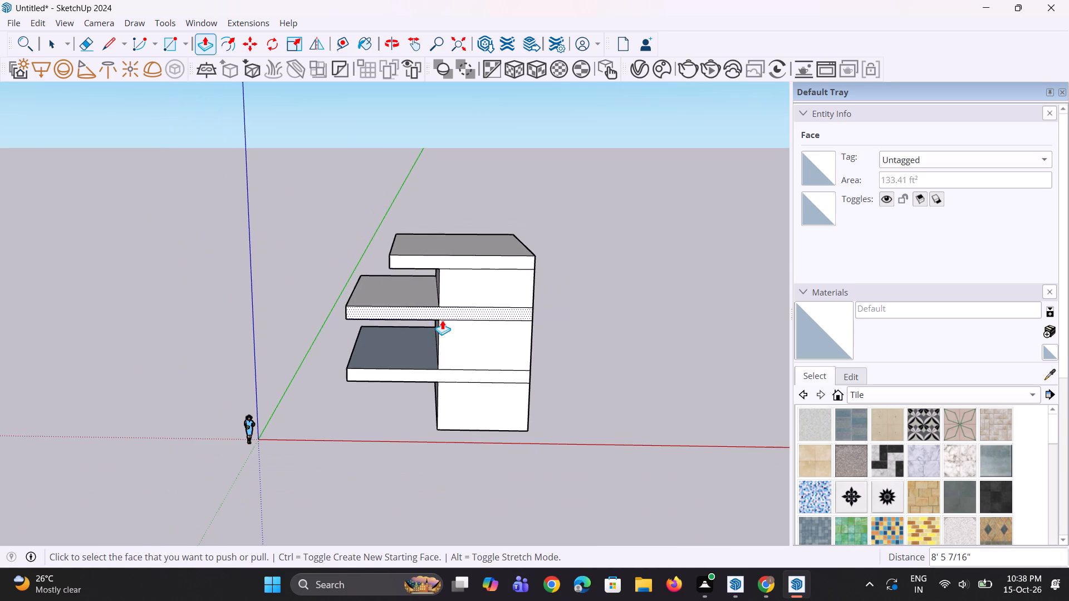
{"action": "middle_click_drag", "start_coordinate": [442, 320], "coordinate": [433, 361]}
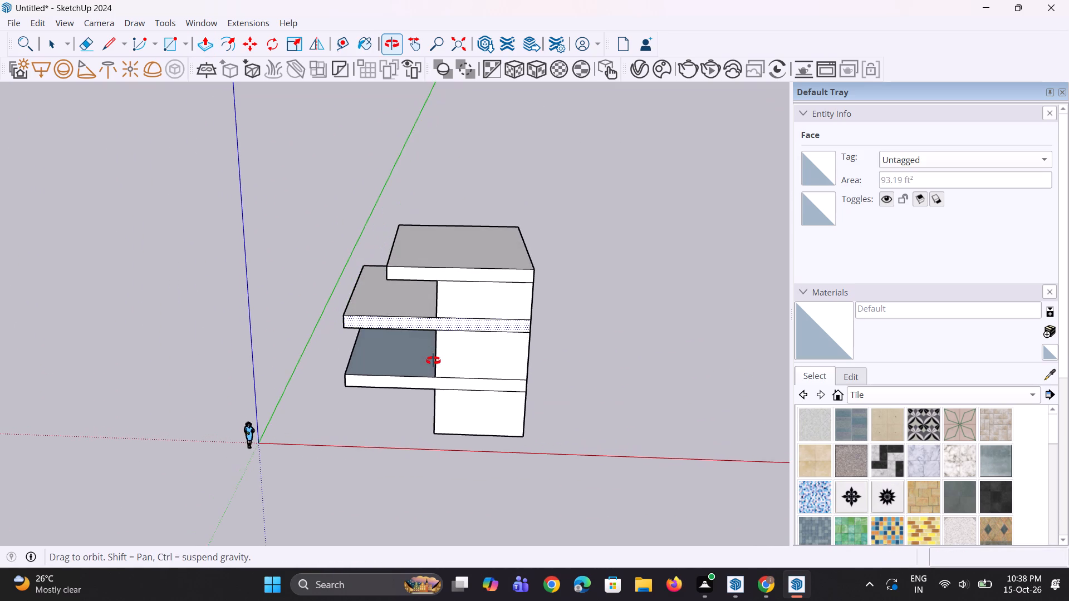
{"action": "middle_click_drag", "start_coordinate": [433, 361], "coordinate": [422, 402]}
{"action": "scroll", "coordinate": [464, 293], "scroll_direction": "up", "scroll_amount": 3}
{"action": "key", "text": "space"}
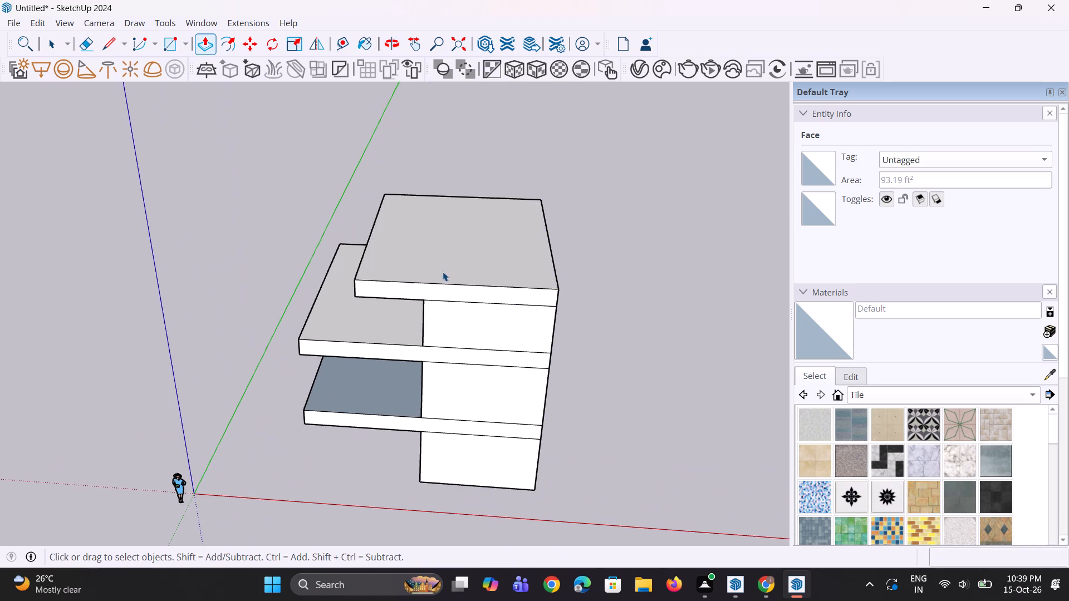
{"action": "scroll", "coordinate": [438, 271], "scroll_direction": "up", "scroll_amount": 4}
{"action": "key", "text": "l"}
{"action": "scroll", "coordinate": [419, 272], "scroll_direction": "up", "scroll_amount": 2}
{"action": "key", "text": "space"}
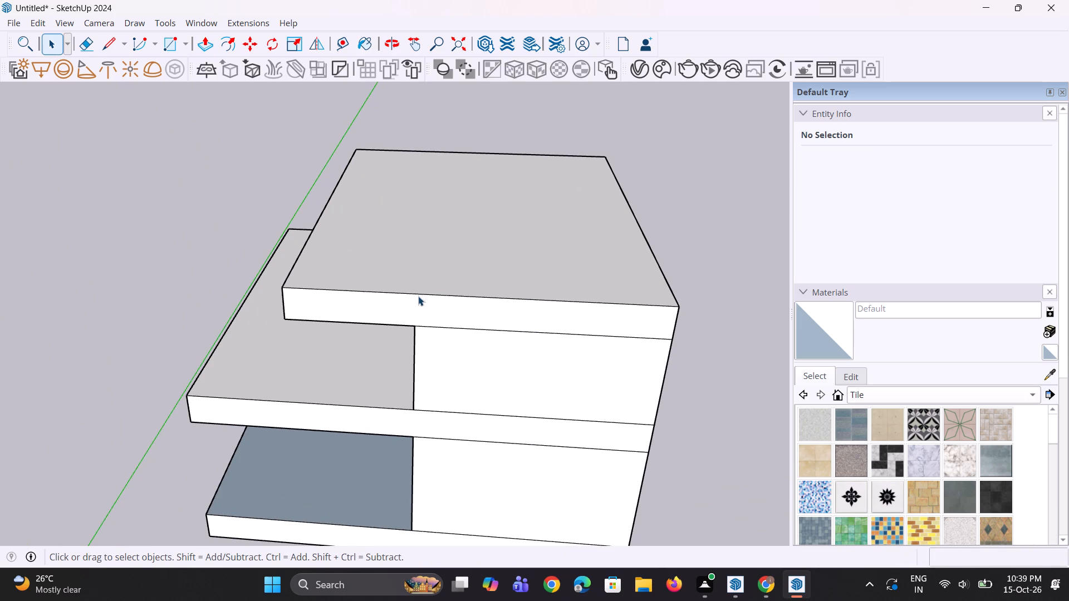
{"action": "left_click", "coordinate": [420, 293]}
{"action": "scroll", "coordinate": [420, 293], "scroll_direction": "up", "scroll_amount": 1}
{"action": "middle_click_drag", "start_coordinate": [421, 294], "coordinate": [405, 344]}
{"action": "key", "text": "space"}
{"action": "key", "text": "l"}
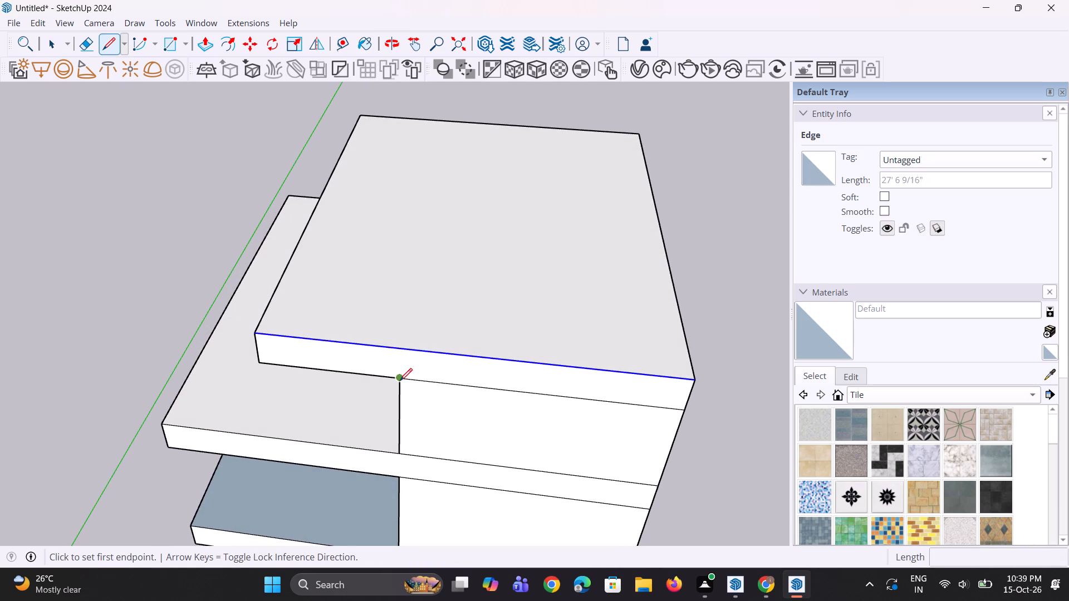
{"action": "left_click", "coordinate": [401, 348]}
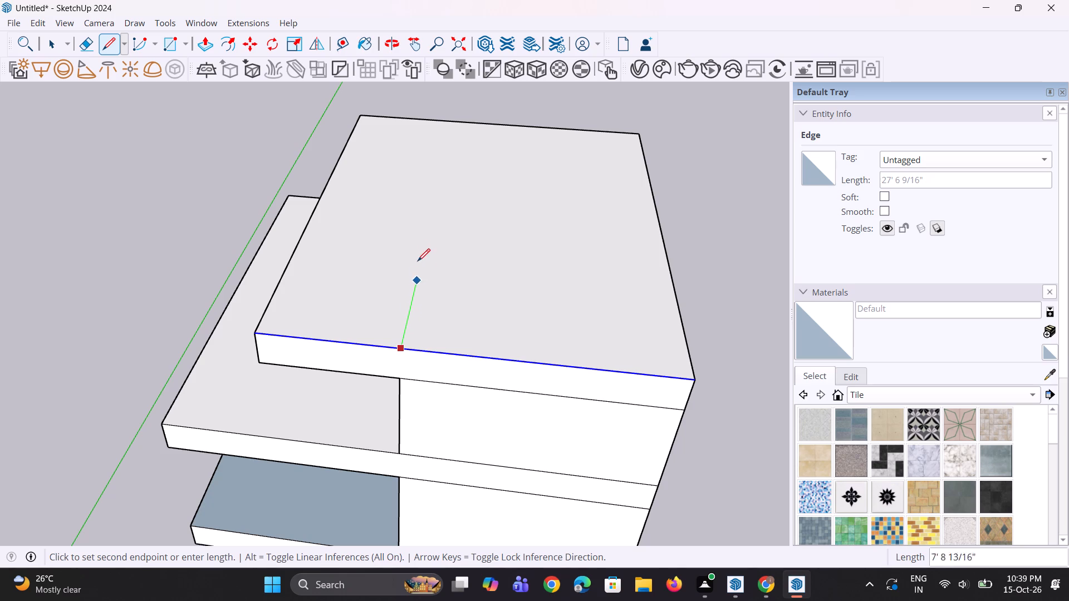
{"action": "left_click", "coordinate": [460, 120]}
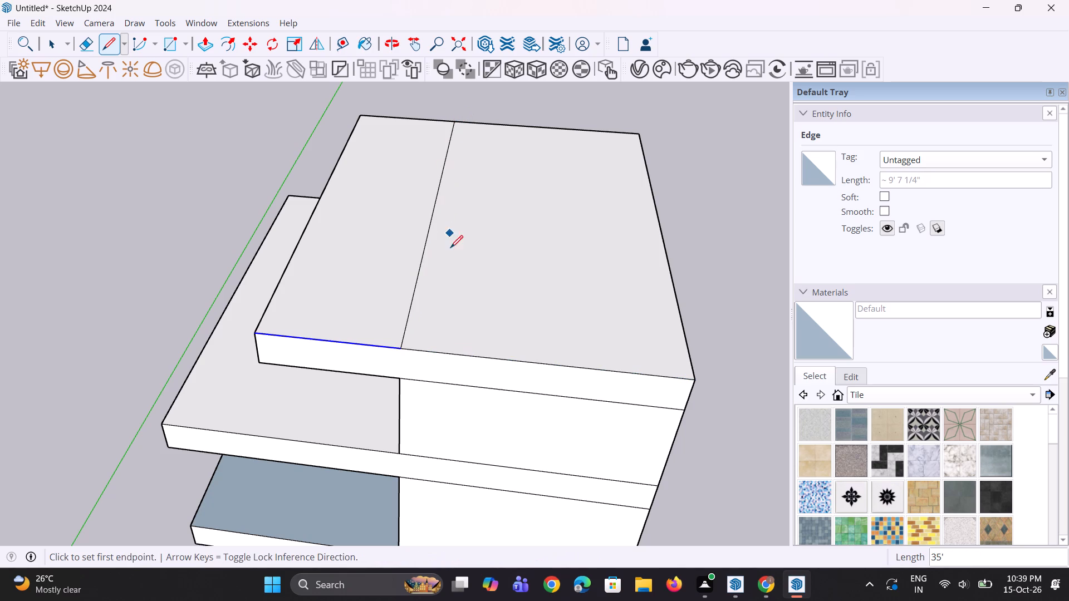
Pull the larger right part of the divided roof face up about 2' 11" to form a raised block.
{"action": "scroll", "coordinate": [447, 259], "scroll_direction": "down", "scroll_amount": 4}
{"action": "middle_click_drag", "start_coordinate": [448, 261], "coordinate": [468, 237]}
{"action": "key", "text": "space"}
{"action": "key", "text": "p"}
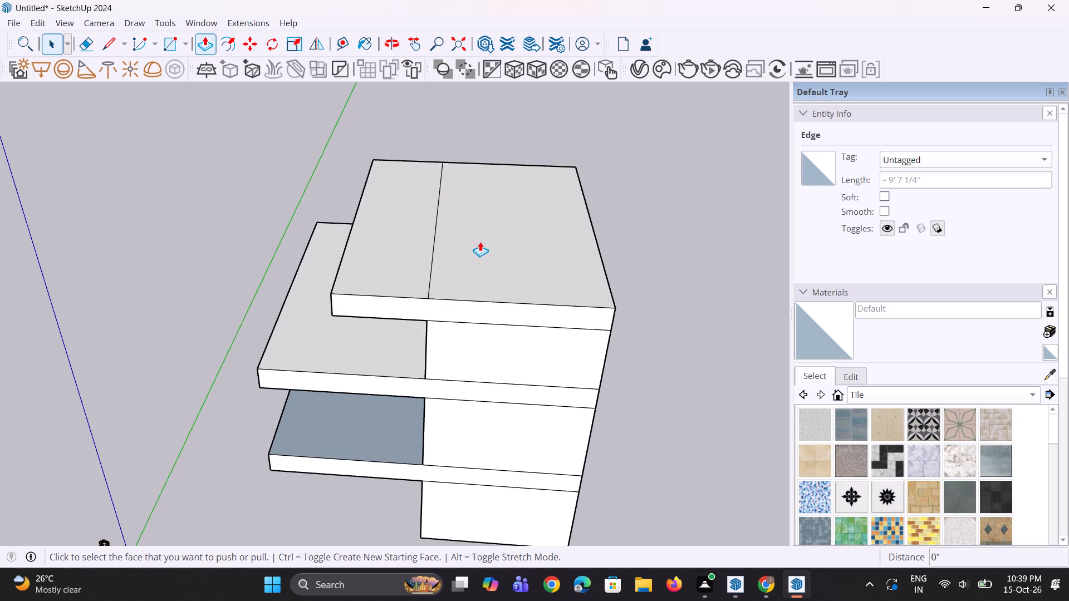
{"action": "left_click", "coordinate": [480, 248]}
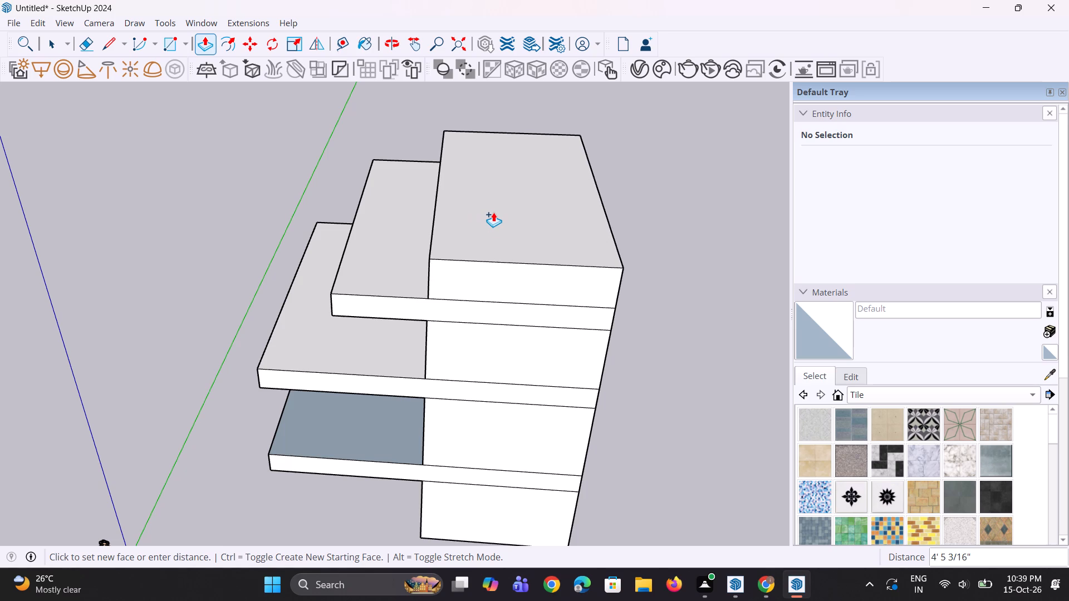
{"action": "left_click", "coordinate": [493, 224]}
Pull a new separate slab layer up from the raised block's top face as a cap.
{"action": "scroll", "coordinate": [457, 307], "scroll_direction": "up", "scroll_amount": 1}
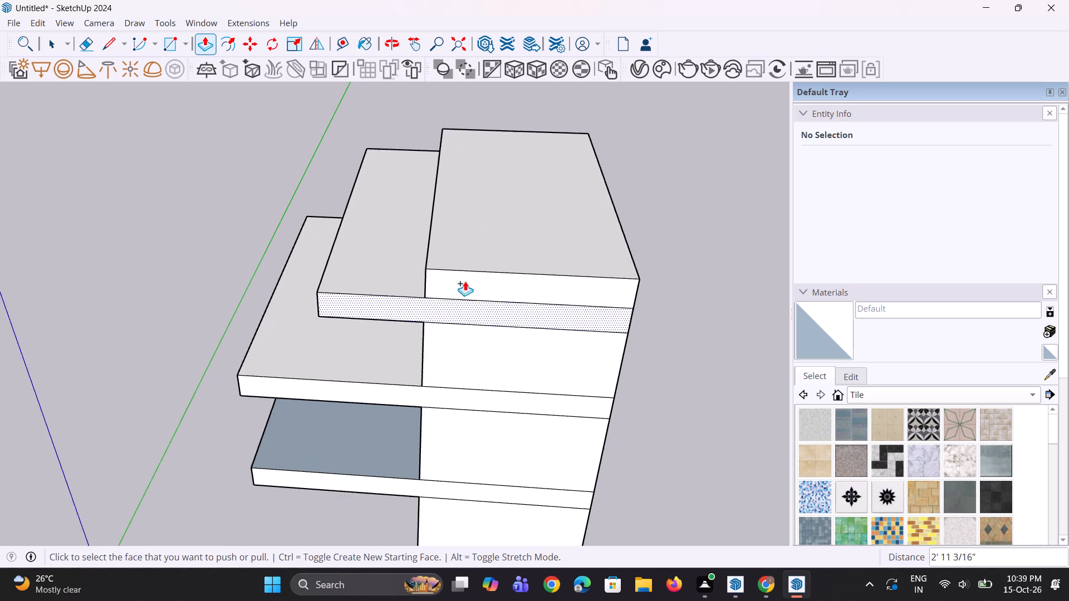
{"action": "middle_click_drag", "start_coordinate": [468, 264], "coordinate": [553, 243]}
{"action": "left_click", "coordinate": [557, 220]}
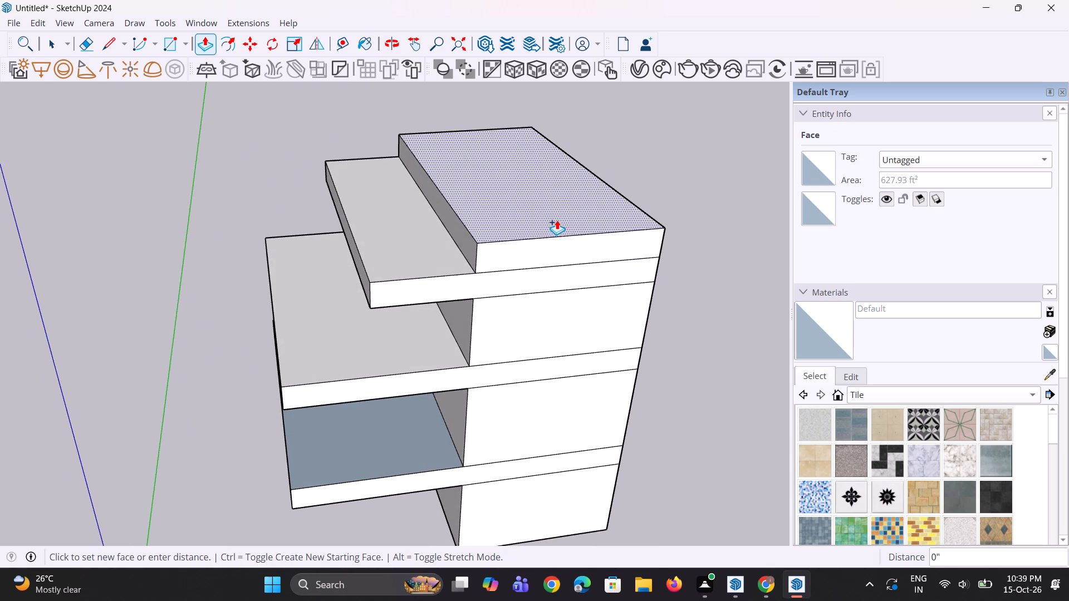
{"action": "left_click", "coordinate": [557, 220]}
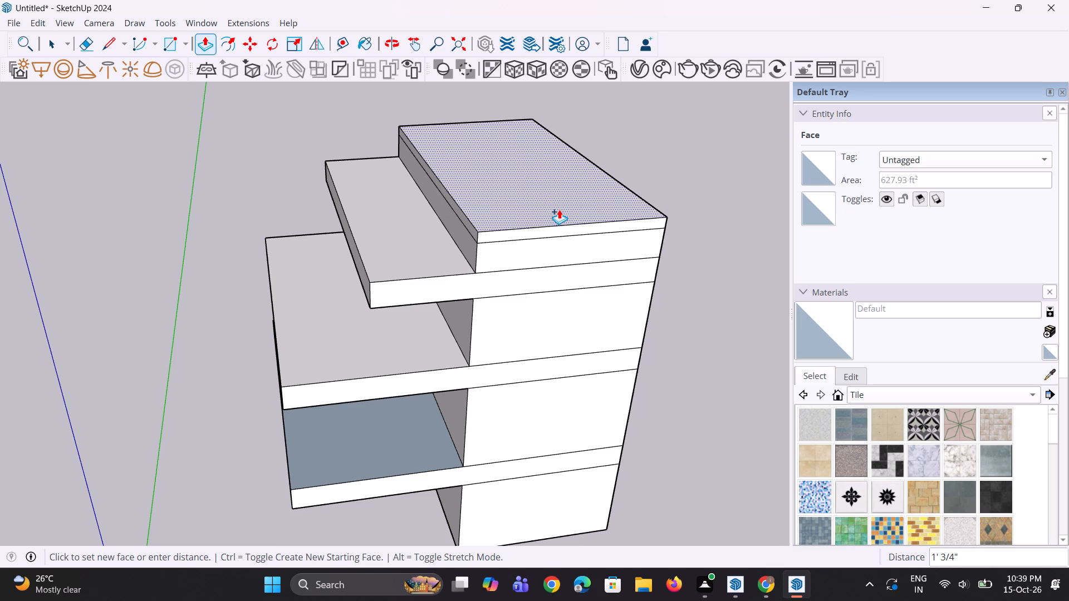
{"action": "left_click", "coordinate": [565, 202]}
Pull the cap slab's left side outward about 1' 3", and repeat the same overhang on its front, right and rear sides.
{"action": "left_click", "coordinate": [471, 216]}
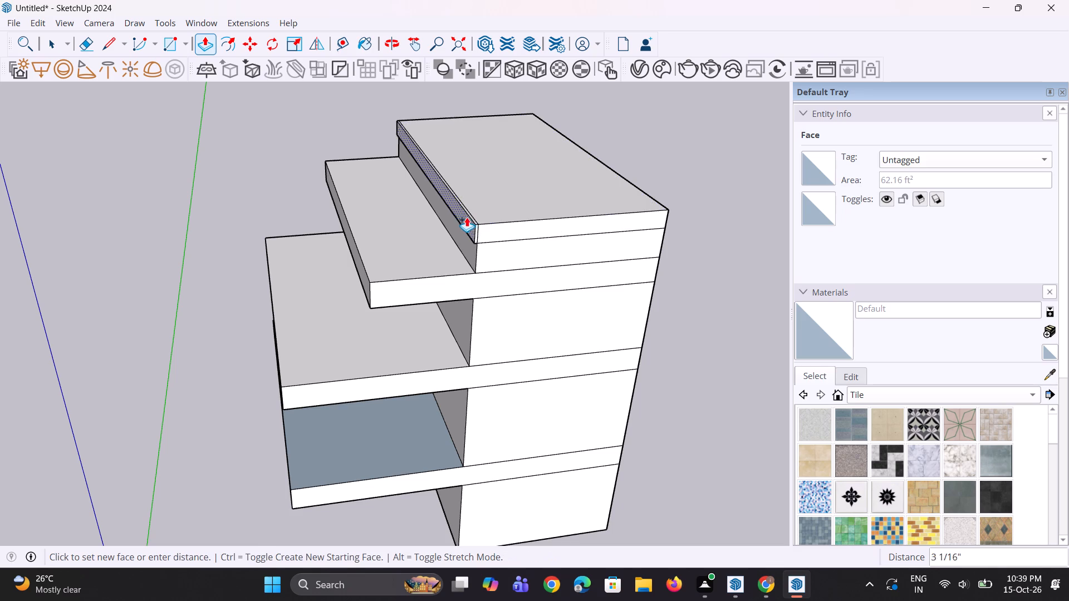
{"action": "left_click", "coordinate": [458, 219]}
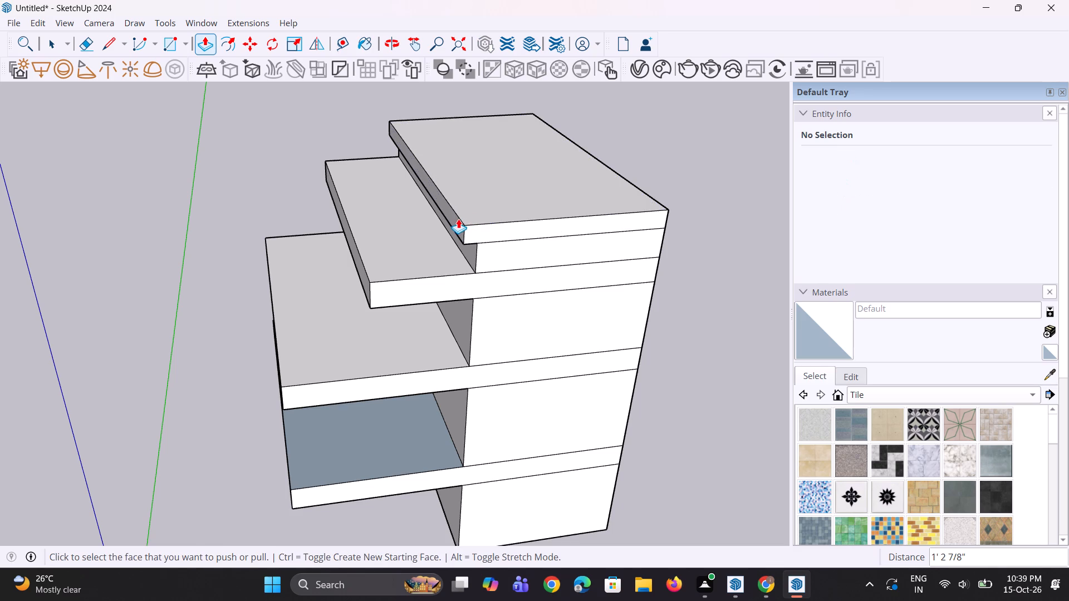
{"action": "double_click", "coordinate": [479, 229]}
{"action": "middle_click_drag", "start_coordinate": [632, 276], "coordinate": [292, 283]}
{"action": "double_click", "coordinate": [403, 300]}
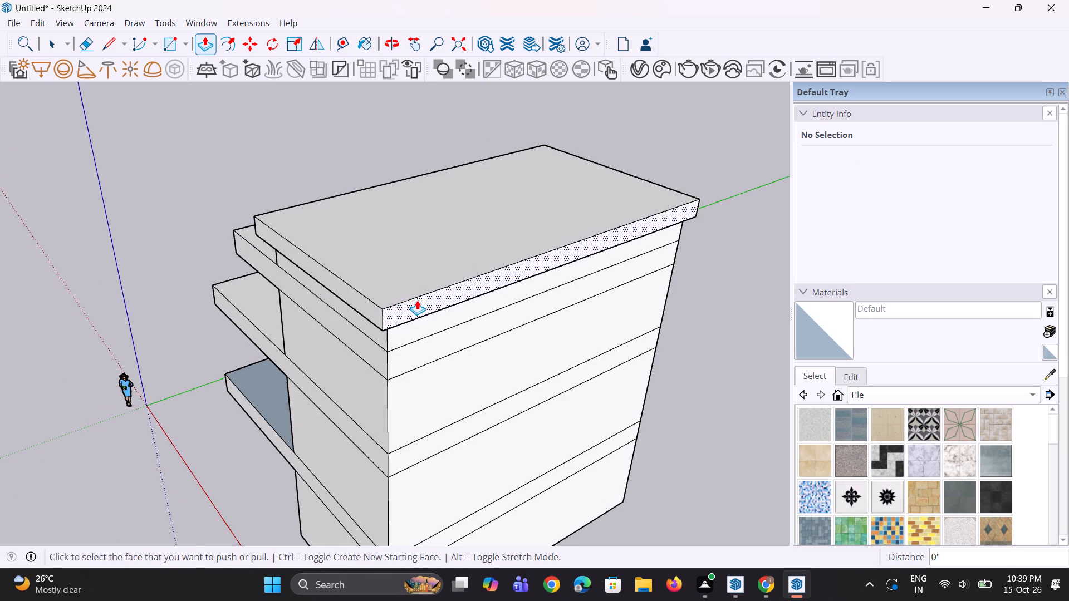
{"action": "scroll", "coordinate": [413, 297], "scroll_direction": "up", "scroll_amount": 1}
{"action": "scroll", "coordinate": [402, 293], "scroll_direction": "down", "scroll_amount": 9}
{"action": "scroll", "coordinate": [529, 292], "scroll_direction": "up", "scroll_amount": 1}
{"action": "middle_click_drag", "start_coordinate": [529, 292], "coordinate": [124, 287]}
{"action": "scroll", "coordinate": [453, 333], "scroll_direction": "up", "scroll_amount": 2}
{"action": "double_click", "coordinate": [455, 306]}
Push/Pull the cap slab's left side face slightly.
{"action": "middle_click_drag", "start_coordinate": [266, 331], "coordinate": [612, 322]}
{"action": "scroll", "coordinate": [101, 326], "scroll_direction": "down", "scroll_amount": 5}
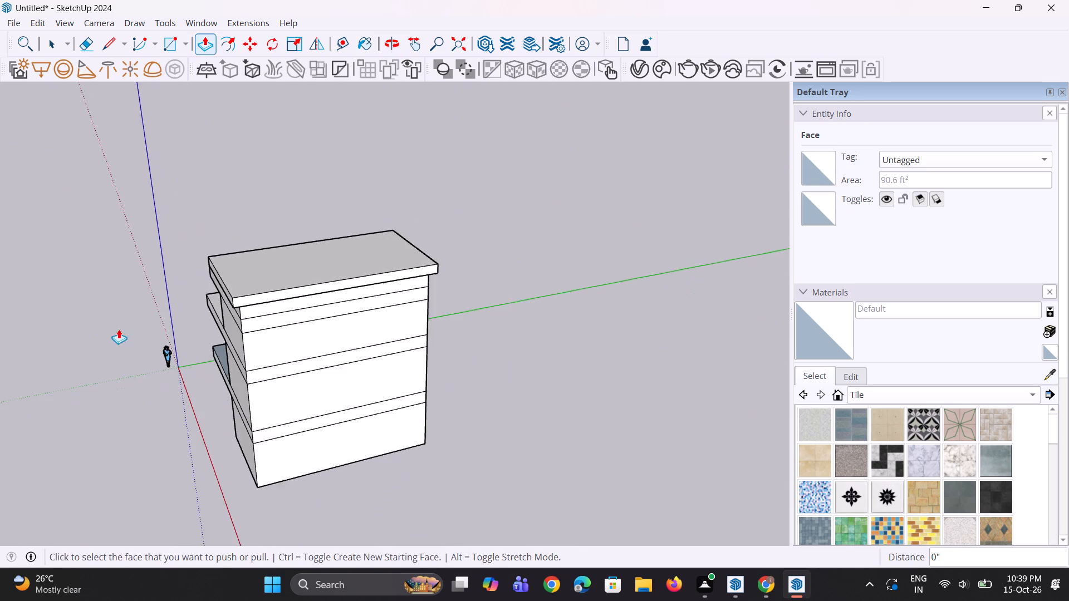
{"action": "scroll", "coordinate": [128, 329], "scroll_direction": "up", "scroll_amount": 1}
{"action": "middle_click_drag", "start_coordinate": [156, 324], "coordinate": [496, 185]}
{"action": "scroll", "coordinate": [341, 244], "scroll_direction": "up", "scroll_amount": 4}
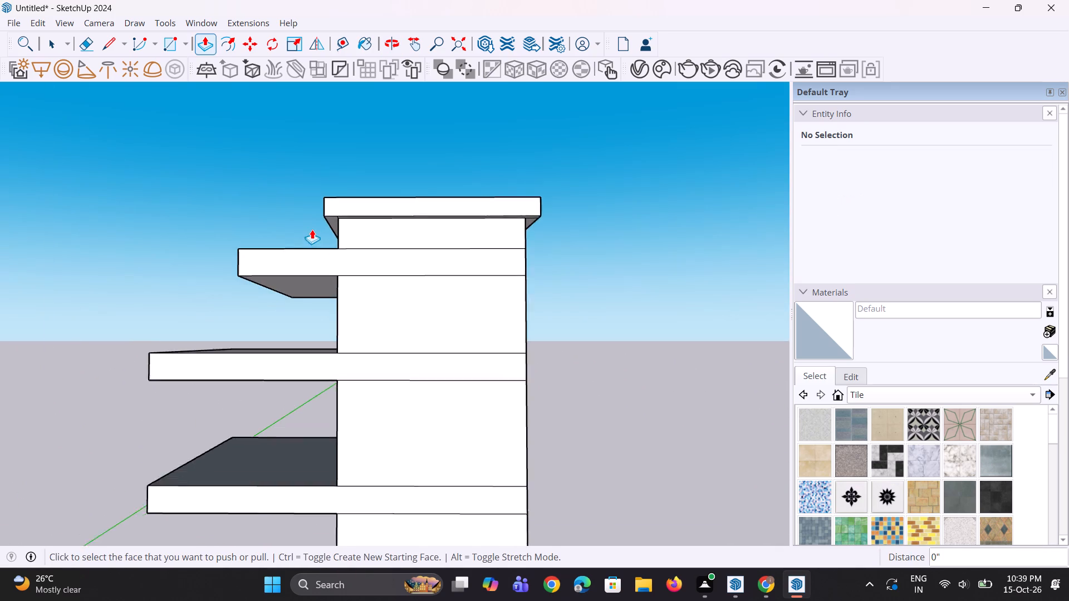
{"action": "scroll", "coordinate": [312, 229], "scroll_direction": "up", "scroll_amount": 1}
{"action": "middle_click_drag", "start_coordinate": [312, 229], "coordinate": [372, 312]}
{"action": "scroll", "coordinate": [372, 294], "scroll_direction": "up", "scroll_amount": 3}
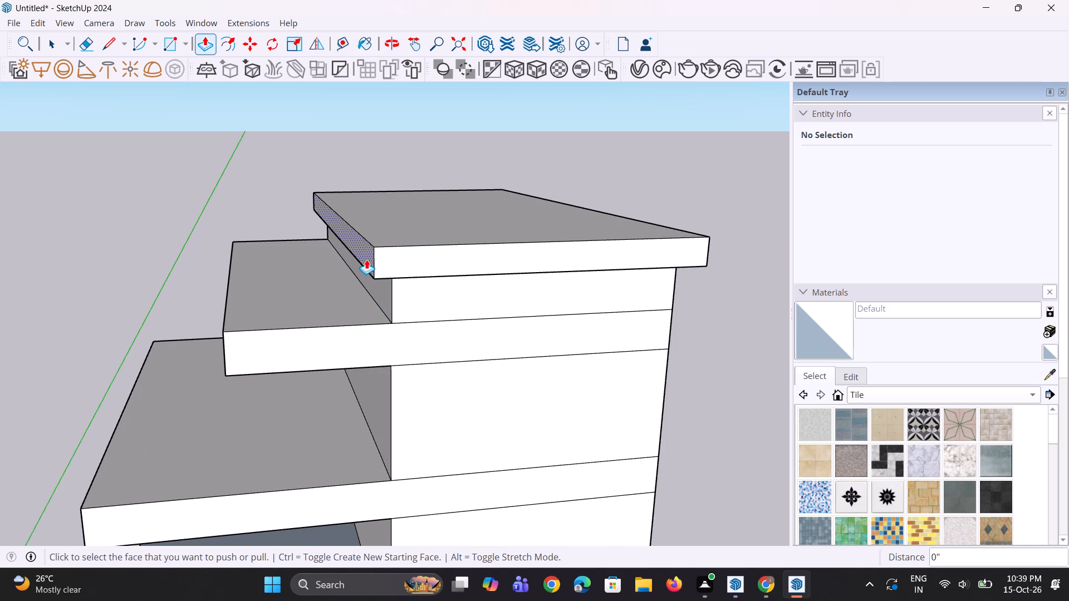
{"action": "left_click", "coordinate": [366, 259]}
{"action": "left_click", "coordinate": [362, 258]}
Pull the front face of the roof slab below the raised block forward about 1' 3".
{"action": "middle_click_drag", "start_coordinate": [326, 311], "coordinate": [283, 245]}
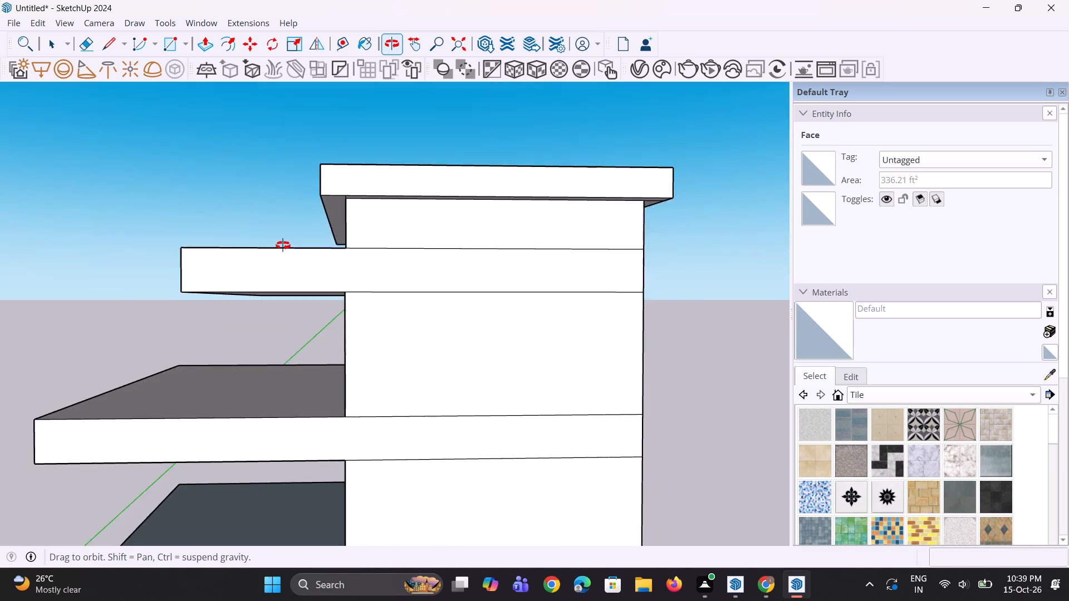
{"action": "middle_click_drag", "start_coordinate": [283, 245], "coordinate": [285, 268]}
{"action": "scroll", "coordinate": [287, 268], "scroll_direction": "down", "scroll_amount": 6}
{"action": "middle_click_drag", "start_coordinate": [289, 268], "coordinate": [290, 280]}
{"action": "key", "text": "space"}
{"action": "key", "text": "space"}
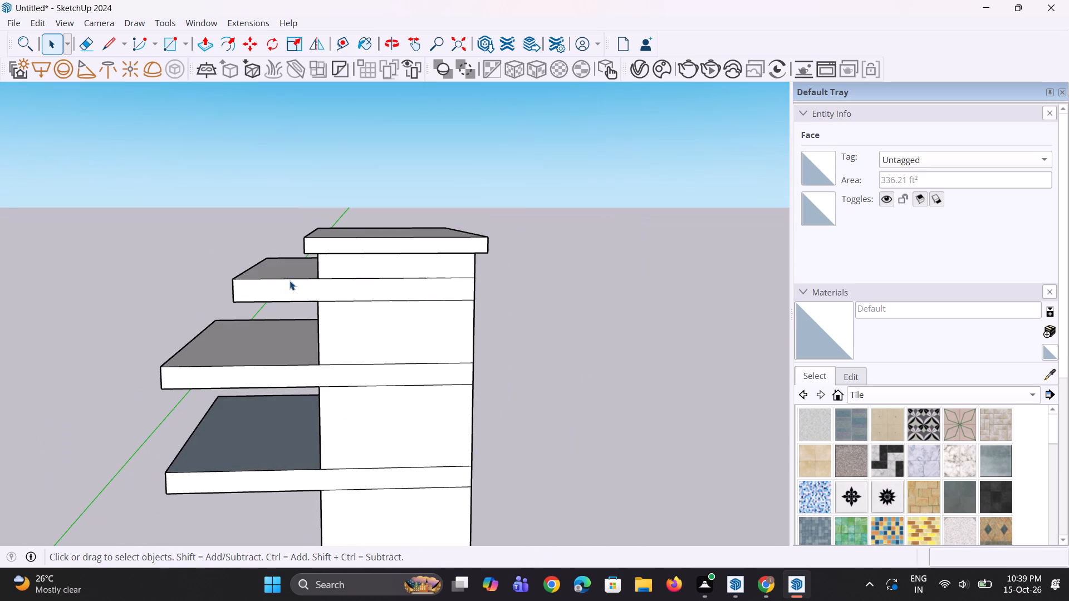
{"action": "scroll", "coordinate": [290, 280], "scroll_direction": "down", "scroll_amount": 4}
{"action": "middle_click_drag", "start_coordinate": [315, 297], "coordinate": [312, 276]}
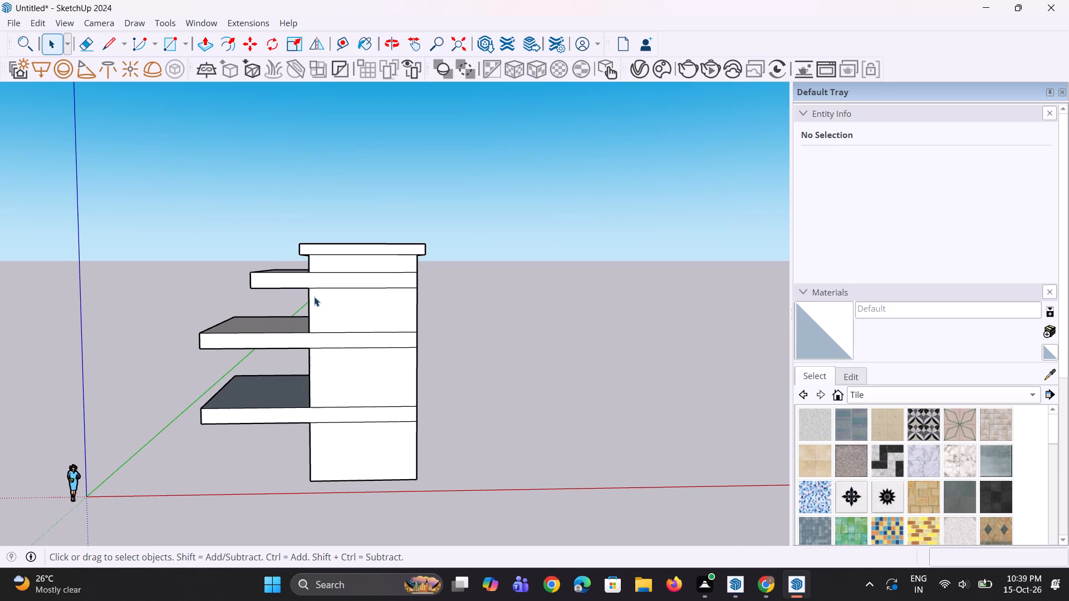
{"action": "scroll", "coordinate": [238, 281], "scroll_direction": "up", "scroll_amount": 4}
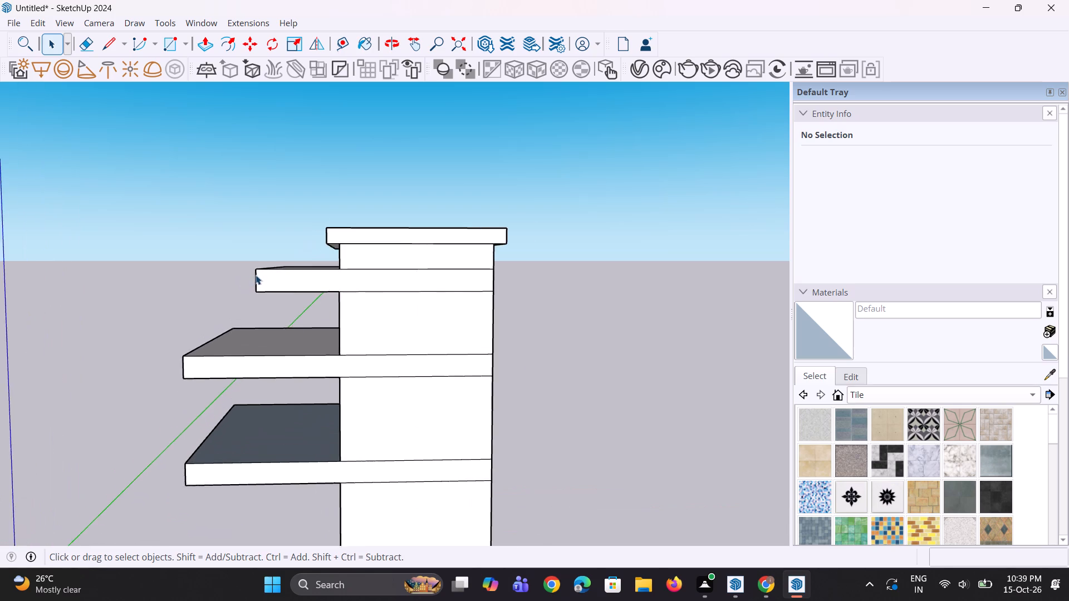
{"action": "scroll", "coordinate": [256, 275], "scroll_direction": "up", "scroll_amount": 4}
{"action": "middle_click_drag", "start_coordinate": [352, 295], "coordinate": [212, 310]}
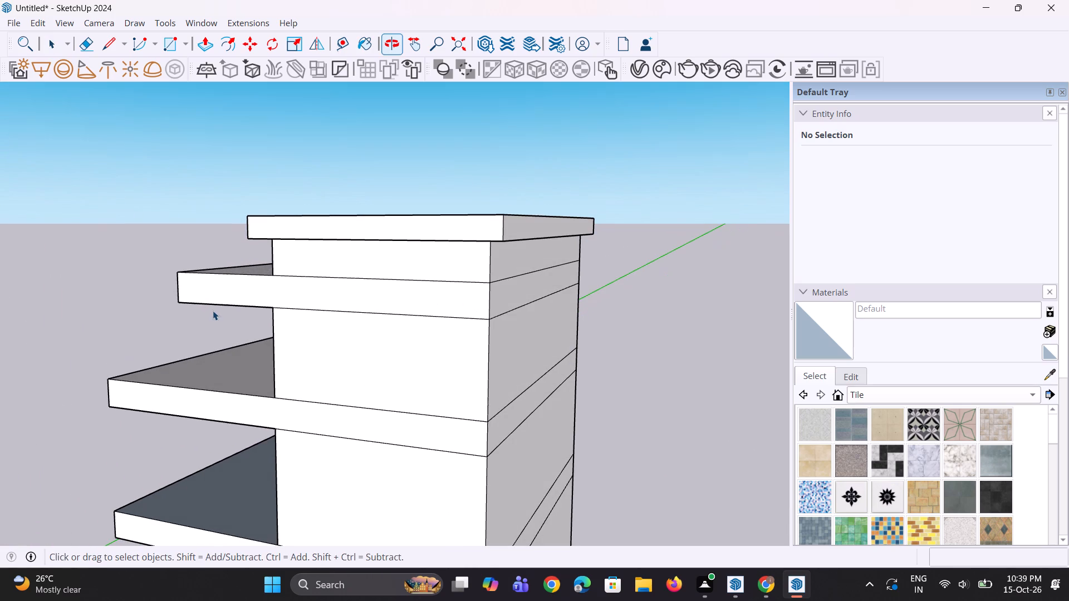
{"action": "key", "text": "p"}
{"action": "left_click", "coordinate": [296, 295]}
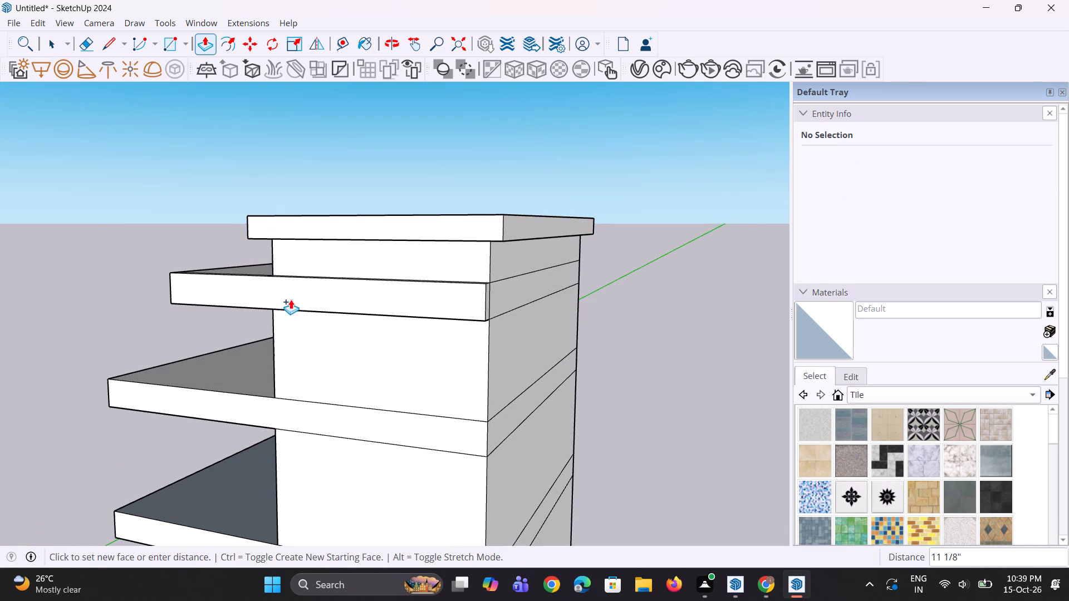
{"action": "left_click", "coordinate": [289, 299]}
Copy the short right-end edge on the underside of the roof slab's front projection about 1' 11" inward.
{"action": "middle_click_drag", "start_coordinate": [371, 307], "coordinate": [374, 267]}
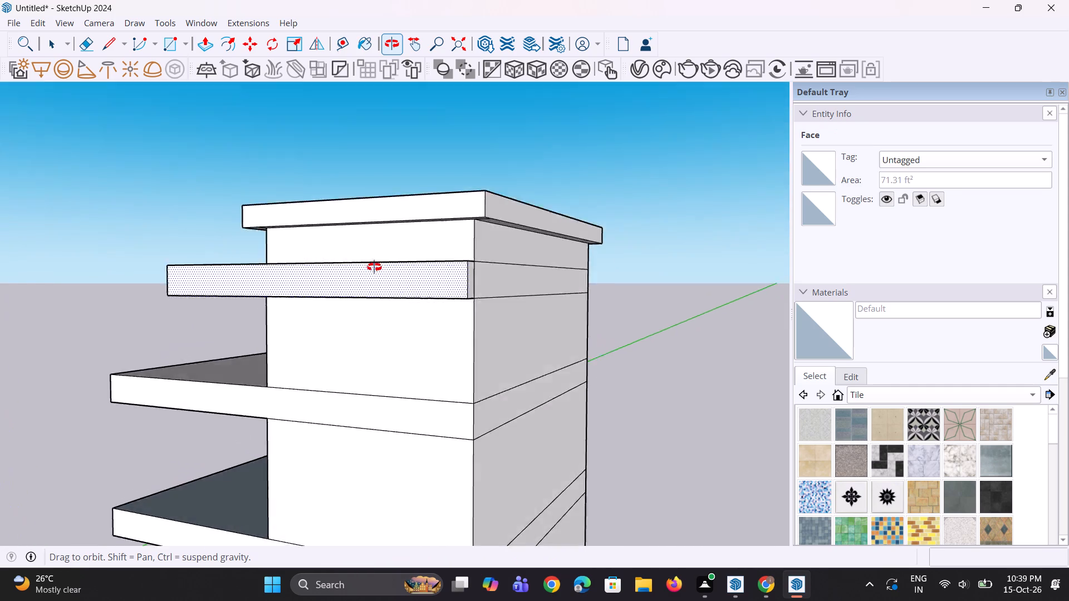
{"action": "middle_click_drag", "start_coordinate": [374, 267], "coordinate": [449, 178]}
{"action": "scroll", "coordinate": [456, 220], "scroll_direction": "up", "scroll_amount": 5}
{"action": "key", "text": "space"}
{"action": "scroll", "coordinate": [474, 252], "scroll_direction": "up", "scroll_amount": 1}
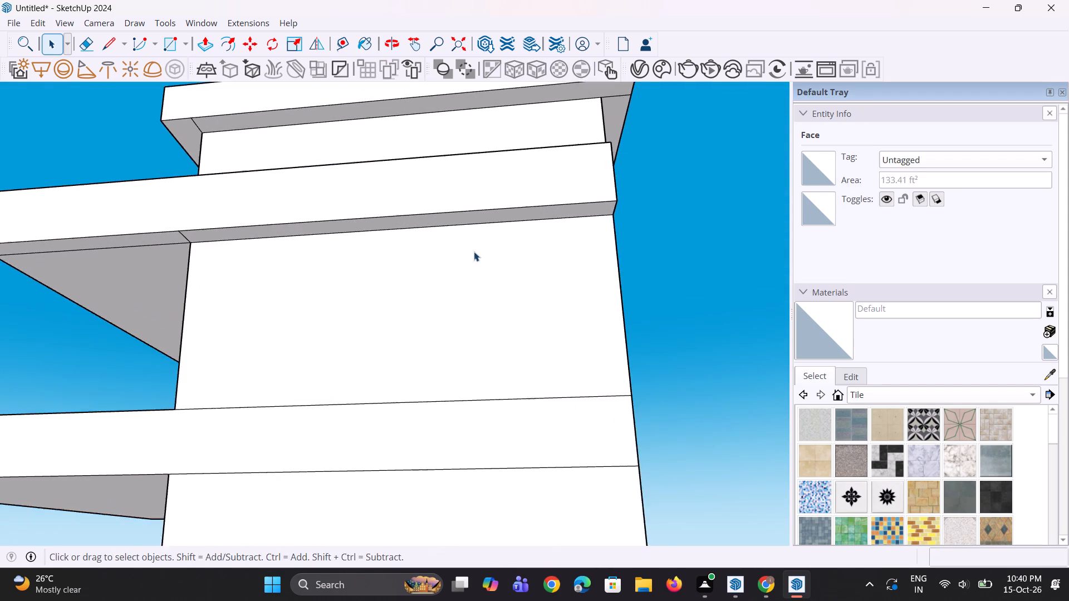
{"action": "scroll", "coordinate": [474, 252], "scroll_direction": "up", "scroll_amount": 1}
{"action": "middle_click_drag", "start_coordinate": [477, 221], "coordinate": [477, 188]}
{"action": "scroll", "coordinate": [630, 208], "scroll_direction": "up", "scroll_amount": 1}
{"action": "left_click", "coordinate": [629, 199]}
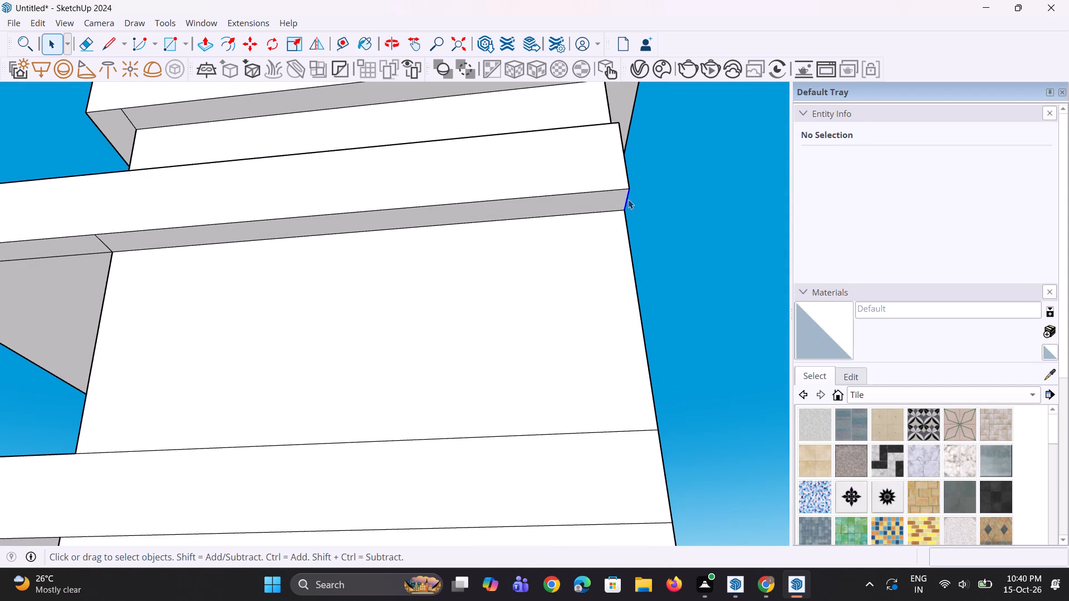
{"action": "scroll", "coordinate": [625, 203], "scroll_direction": "up", "scroll_amount": 2}
{"action": "key", "text": "m"}
{"action": "left_click", "coordinate": [620, 218]}
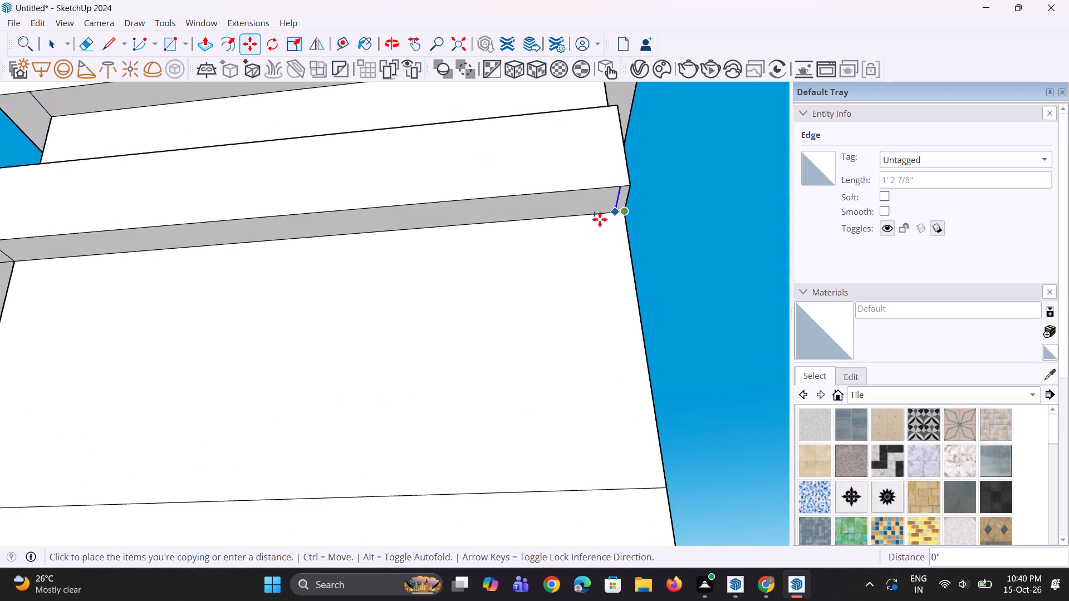
{"action": "left_click", "coordinate": [553, 219]}
Pull the small underside face at the roof slab's right front corner down about 32' 7" to the building's base as a vertical fin.
{"action": "key", "text": "p"}
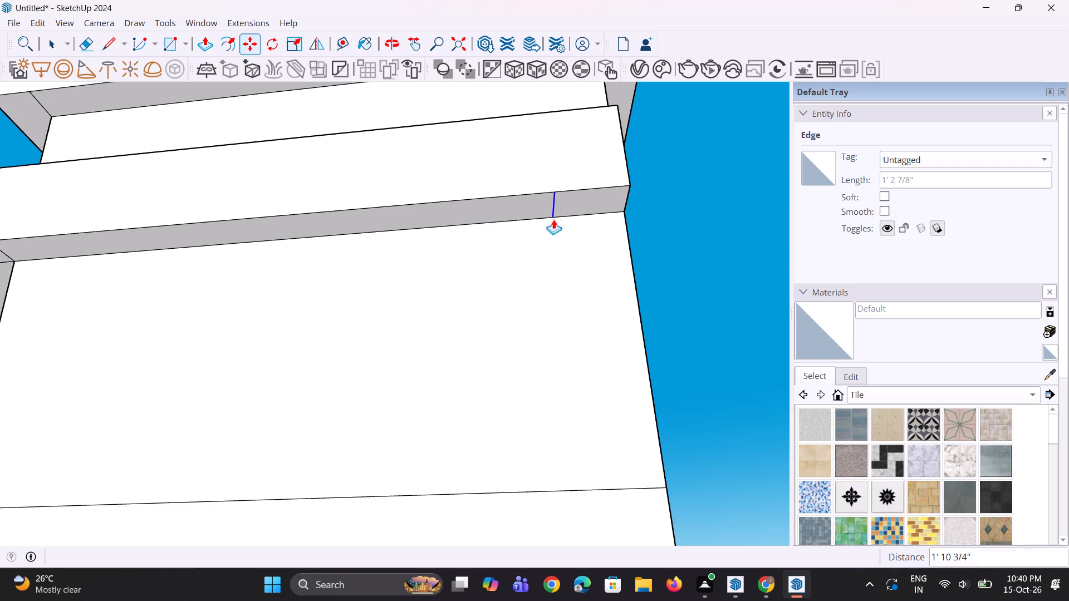
{"action": "left_click", "coordinate": [572, 204]}
{"action": "scroll", "coordinate": [568, 240], "scroll_direction": "down", "scroll_amount": 13}
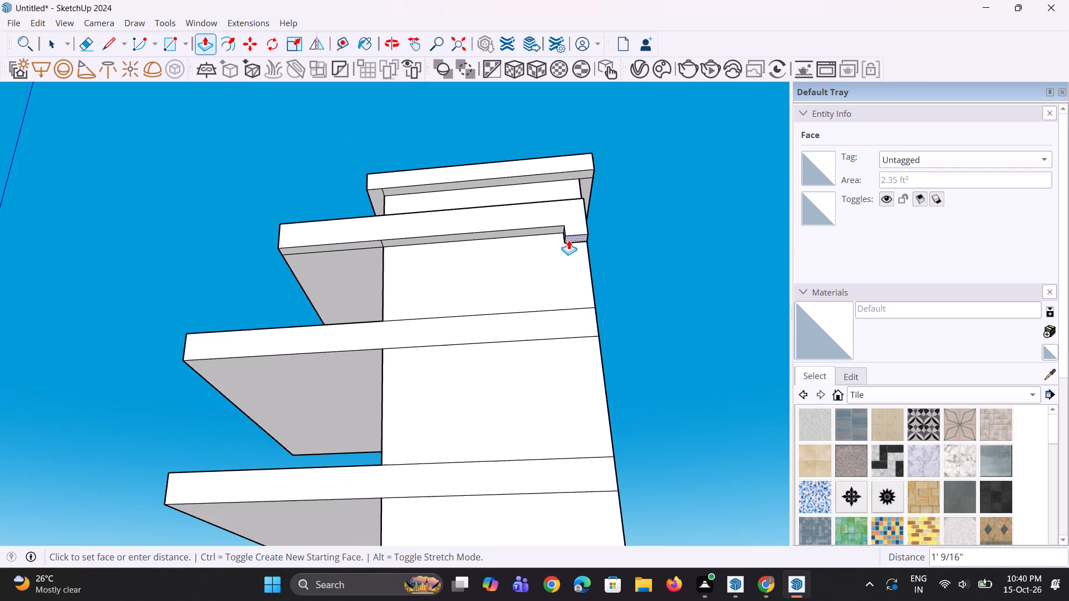
{"action": "scroll", "coordinate": [569, 360], "scroll_direction": "down", "scroll_amount": 8}
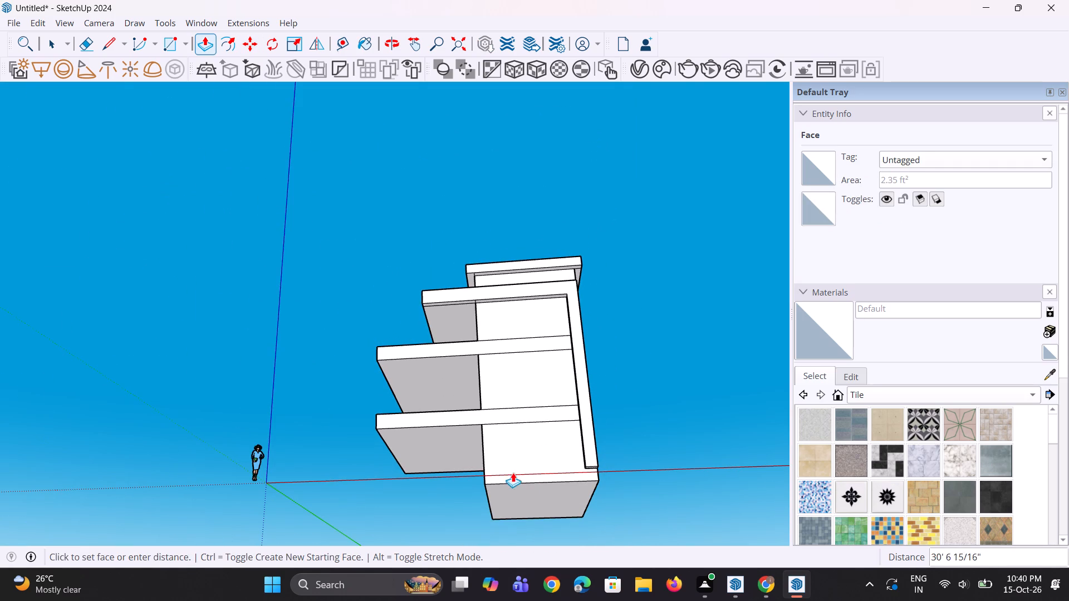
{"action": "left_click", "coordinate": [484, 479]}
{"action": "scroll", "coordinate": [515, 445], "scroll_direction": "down", "scroll_amount": 4}
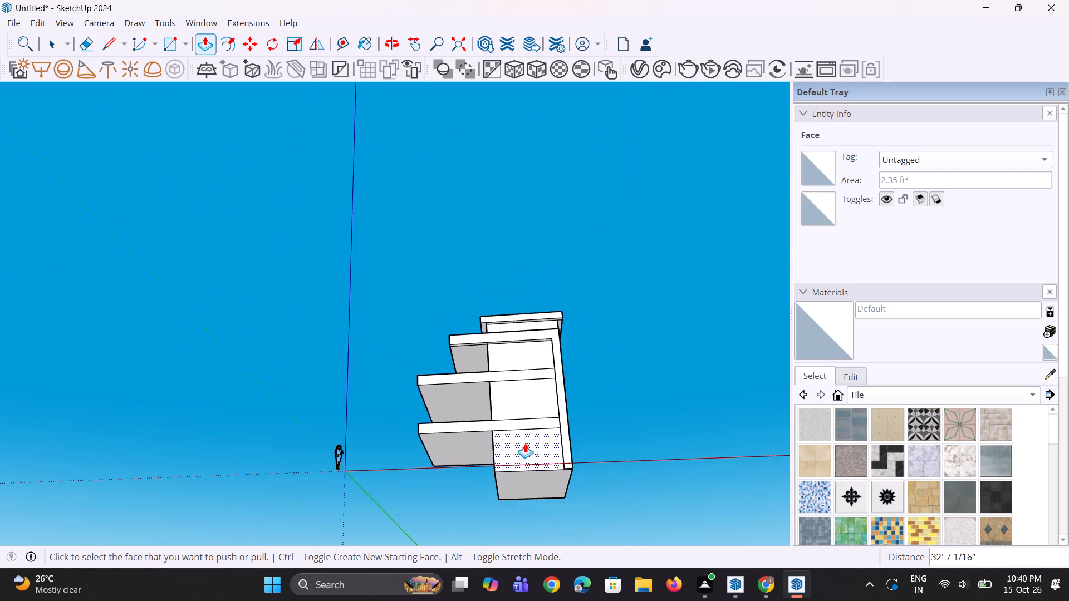
{"action": "middle_click_drag", "start_coordinate": [547, 420], "coordinate": [547, 518]}
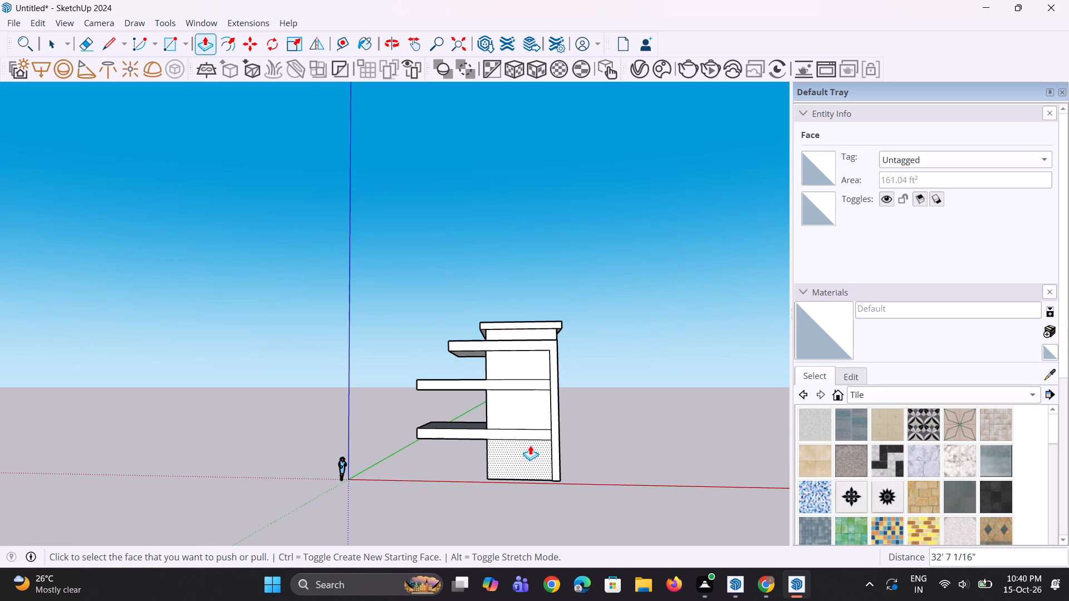
Undo the pull of the vertical fin at the roof slab's front corner.
{"action": "scroll", "coordinate": [530, 445], "scroll_direction": "up", "scroll_amount": 1}
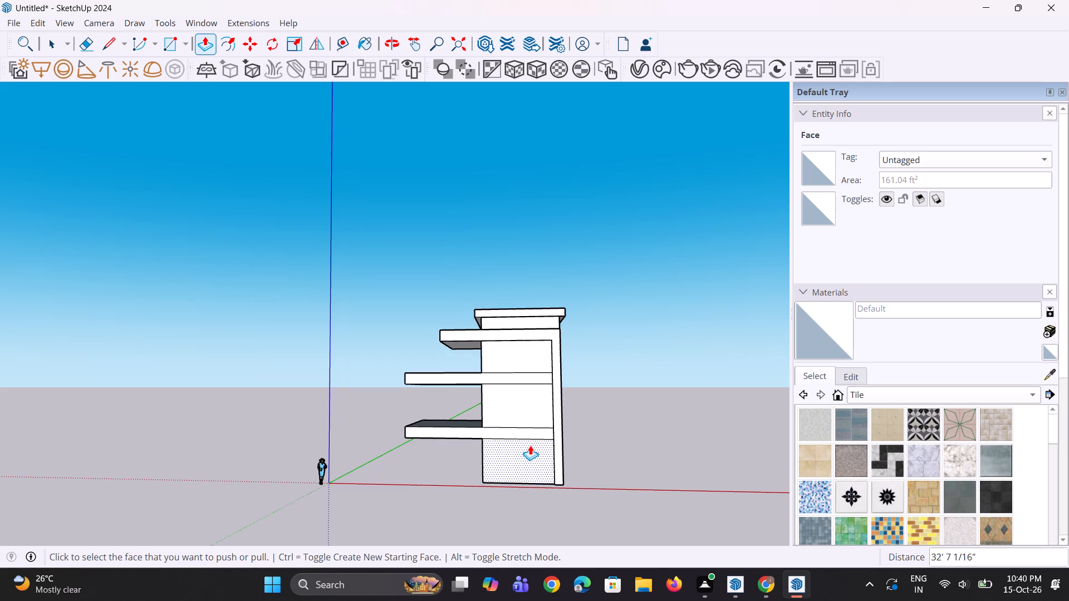
{"action": "key", "text": "ctrl+z"}
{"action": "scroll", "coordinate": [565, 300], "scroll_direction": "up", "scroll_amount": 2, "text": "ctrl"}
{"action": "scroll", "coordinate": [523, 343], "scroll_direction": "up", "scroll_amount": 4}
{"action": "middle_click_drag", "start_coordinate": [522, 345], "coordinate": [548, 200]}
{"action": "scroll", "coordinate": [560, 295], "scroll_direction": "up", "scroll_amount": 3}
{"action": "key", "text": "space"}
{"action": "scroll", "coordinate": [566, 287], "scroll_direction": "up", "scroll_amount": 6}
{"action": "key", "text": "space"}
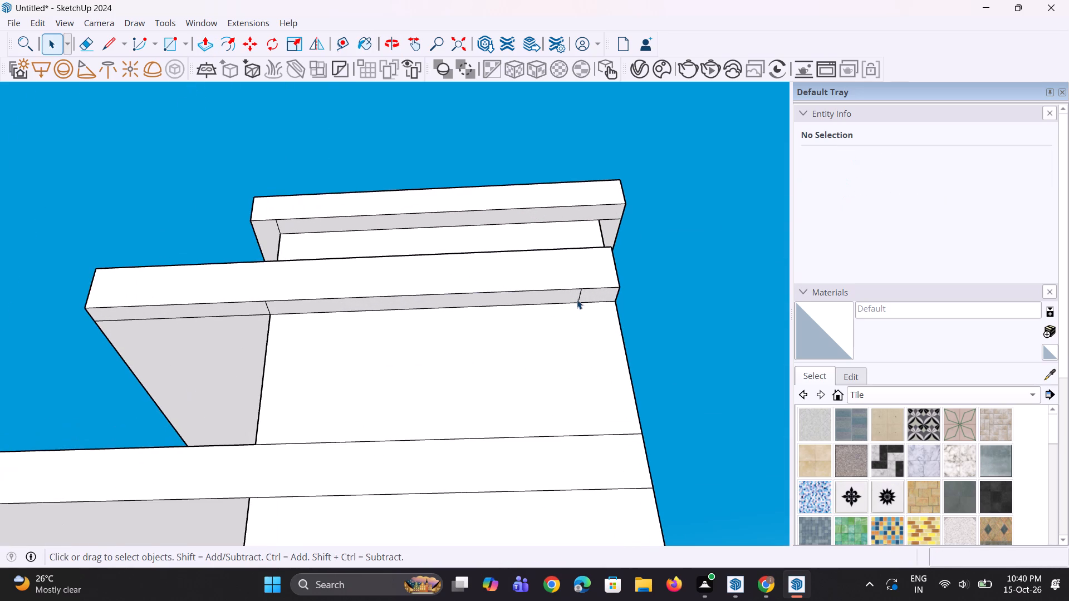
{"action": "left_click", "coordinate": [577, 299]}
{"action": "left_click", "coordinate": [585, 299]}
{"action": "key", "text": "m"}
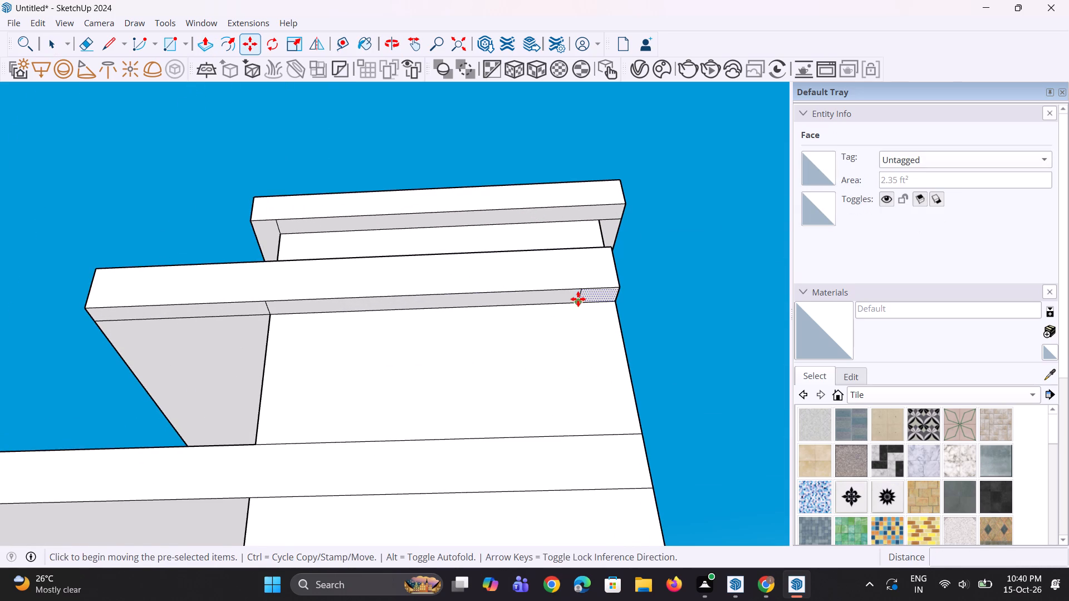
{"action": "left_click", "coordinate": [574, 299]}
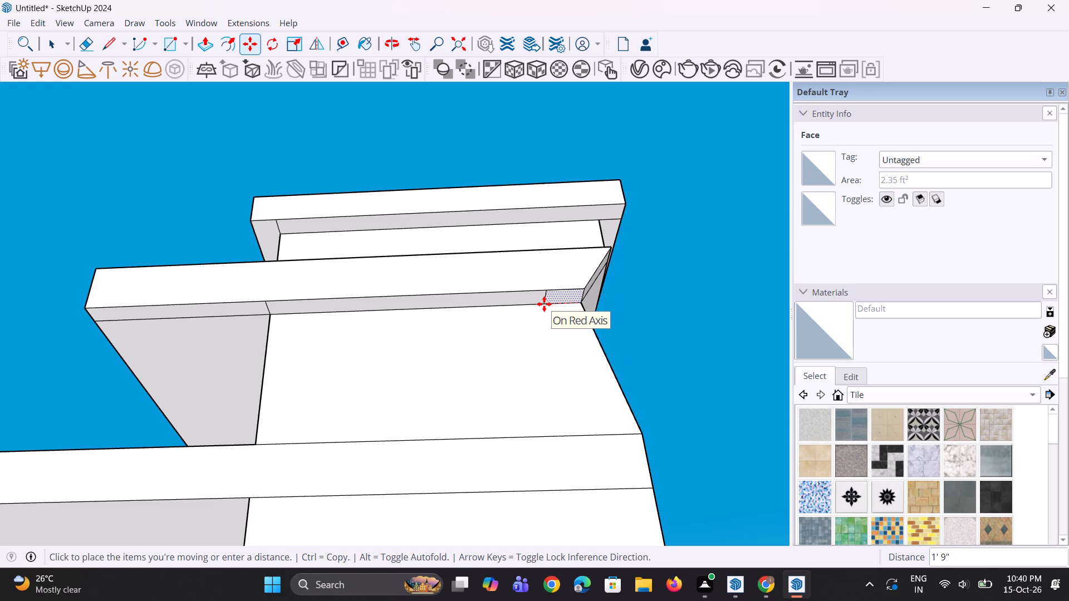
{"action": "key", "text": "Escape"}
Copy the short dividing edge on the underside of the roof slab's front projection about 2' 1" further inward.
{"action": "scroll", "coordinate": [555, 307], "scroll_direction": "up", "scroll_amount": 2}
{"action": "key", "text": "space"}
{"action": "scroll", "coordinate": [588, 296], "scroll_direction": "up", "scroll_amount": 1}
{"action": "left_click", "coordinate": [585, 294]}
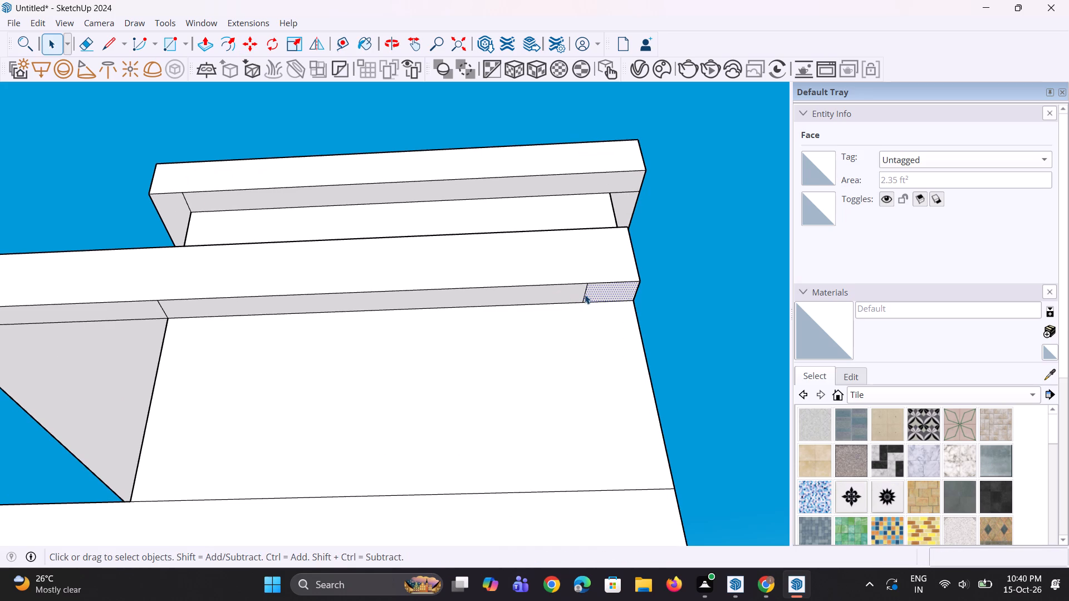
{"action": "key", "text": "m"}
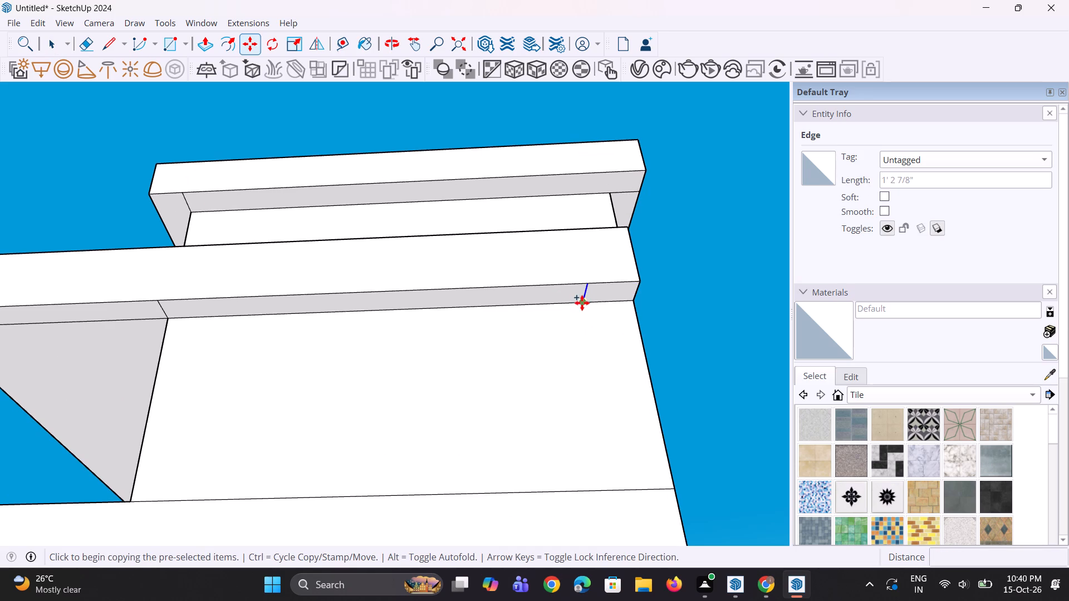
{"action": "left_click", "coordinate": [582, 303]}
{"action": "left_click", "coordinate": [528, 304]}
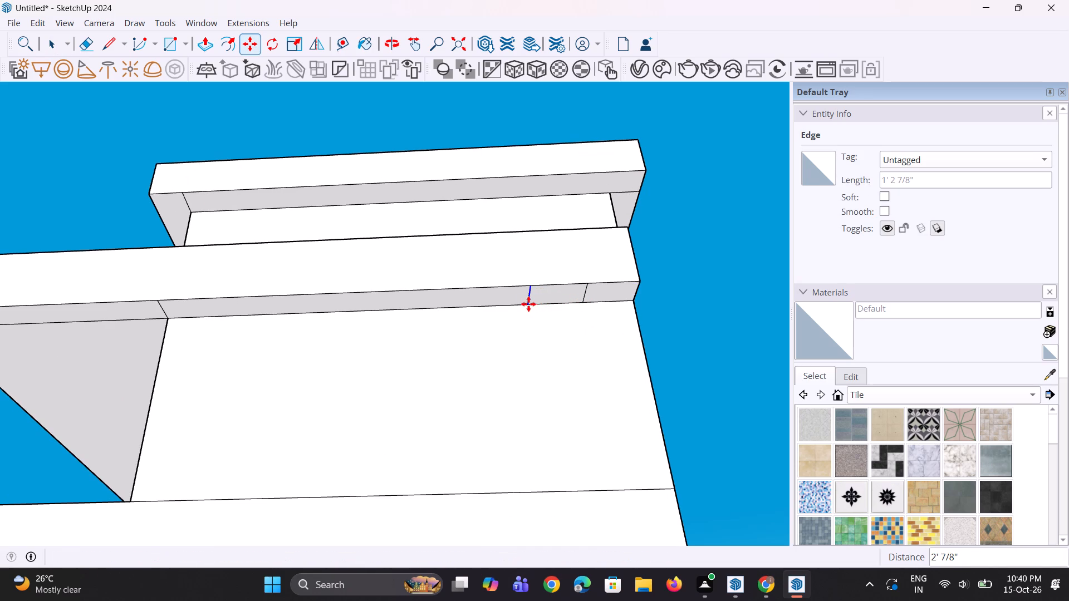
Pull the underside face between the two short dividing edges down about 32' 7" to the building's base as a vertical fin.
{"action": "key", "text": "p"}
{"action": "left_click", "coordinate": [556, 293]}
{"action": "scroll", "coordinate": [518, 338], "scroll_direction": "down", "scroll_amount": 8}
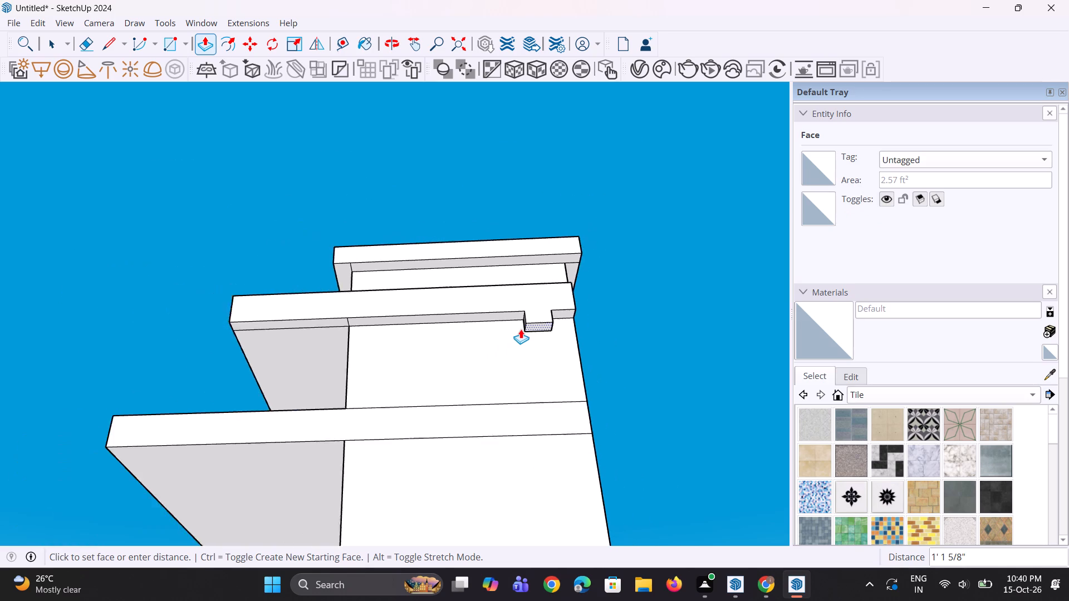
{"action": "scroll", "coordinate": [521, 329], "scroll_direction": "down", "scroll_amount": 13}
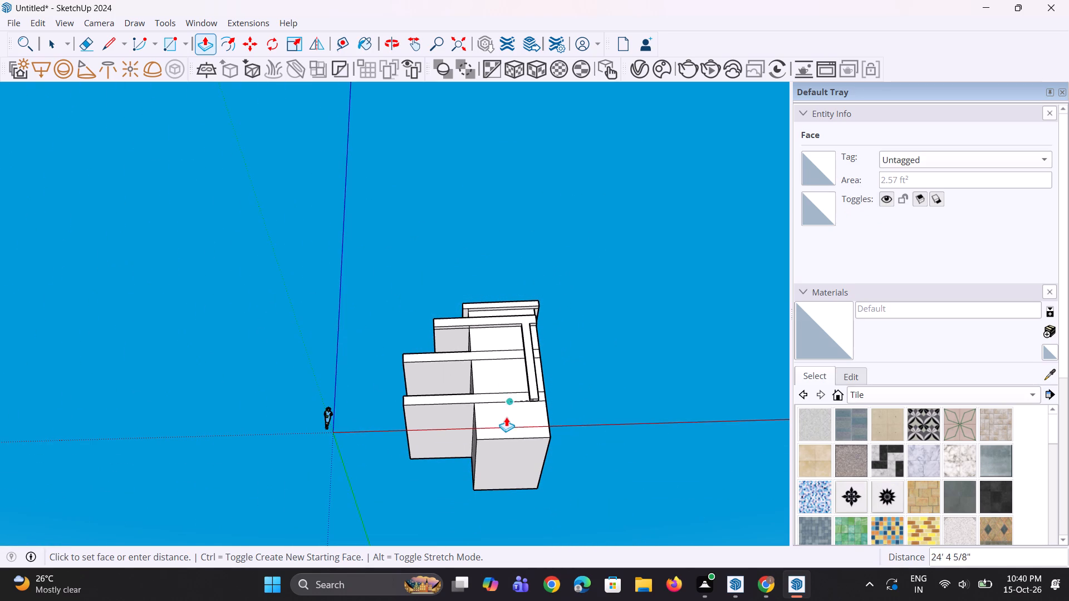
{"action": "left_click", "coordinate": [491, 438]}
Push the end face of the roof slab's front projection inward about 1' 11", flush with the vertical fin's outer side.
{"action": "middle_click_drag", "start_coordinate": [518, 380], "coordinate": [464, 464]}
{"action": "scroll", "coordinate": [541, 307], "scroll_direction": "up", "scroll_amount": 12}
{"action": "middle_click_drag", "start_coordinate": [537, 307], "coordinate": [423, 370]}
{"action": "scroll", "coordinate": [427, 386], "scroll_direction": "up", "scroll_amount": 3}
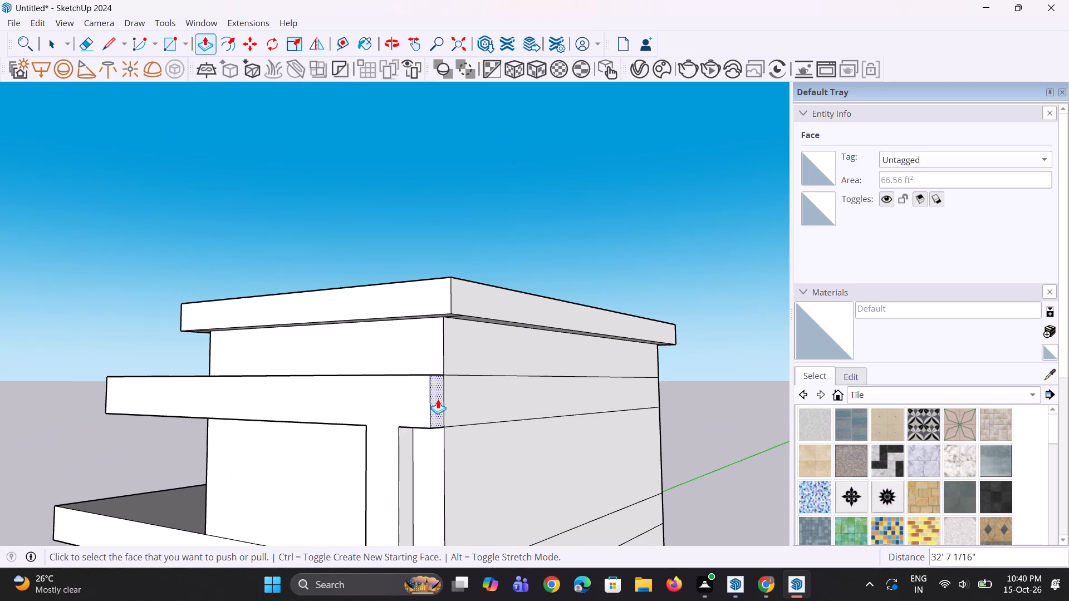
{"action": "left_click", "coordinate": [438, 399]}
{"action": "left_click", "coordinate": [401, 426]}
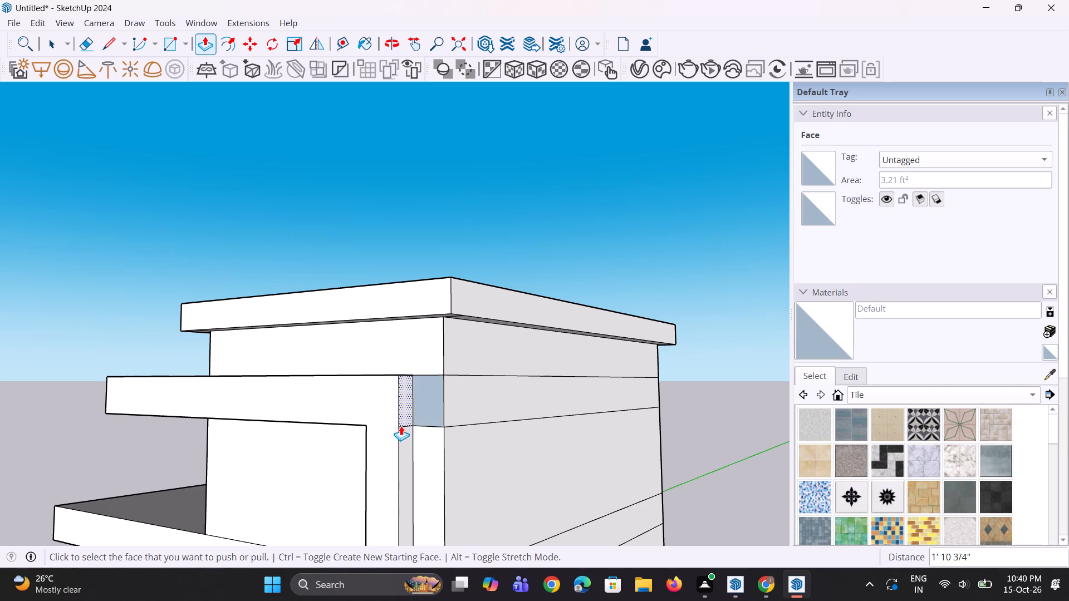
Erase the leftover edges on the front wall beside the fin and the seam across the fin's outer side.
{"action": "middle_click_drag", "start_coordinate": [431, 406], "coordinate": [473, 393]}
{"action": "scroll", "coordinate": [452, 392], "scroll_direction": "up", "scroll_amount": 10}
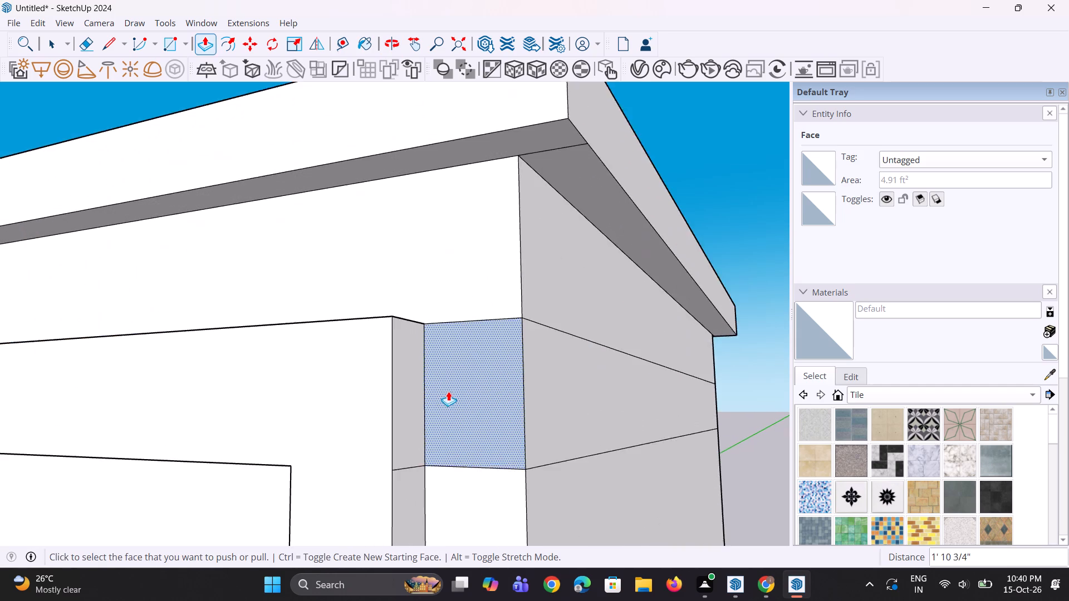
{"action": "scroll", "coordinate": [448, 391], "scroll_direction": "up", "scroll_amount": 1}
{"action": "middle_click_drag", "start_coordinate": [390, 382], "coordinate": [413, 384]}
{"action": "scroll", "coordinate": [413, 384], "scroll_direction": "down", "scroll_amount": 6}
{"action": "middle_click_drag", "start_coordinate": [419, 383], "coordinate": [439, 366]}
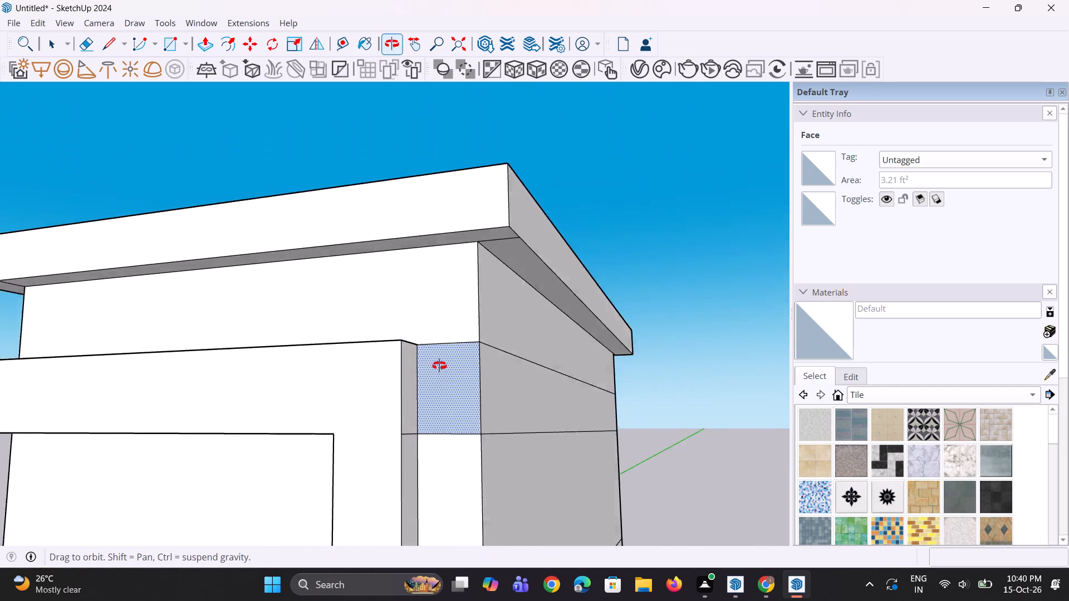
{"action": "middle_click_drag", "start_coordinate": [439, 366], "coordinate": [443, 363]}
{"action": "scroll", "coordinate": [443, 363], "scroll_direction": "up", "scroll_amount": 2}
{"action": "key", "text": "e"}
{"action": "left_click_drag", "start_coordinate": [454, 326], "coordinate": [443, 461]}
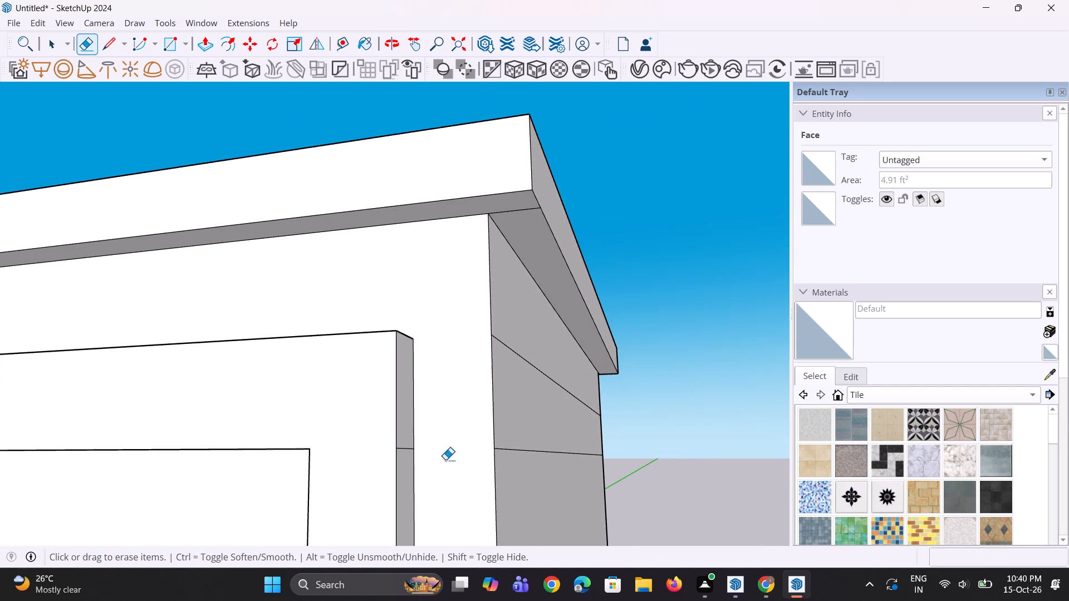
{"action": "scroll", "coordinate": [453, 430], "scroll_direction": "down", "scroll_amount": 5}
{"action": "middle_click_drag", "start_coordinate": [464, 424], "coordinate": [473, 428]}
{"action": "scroll", "coordinate": [448, 457], "scroll_direction": "up", "scroll_amount": 4}
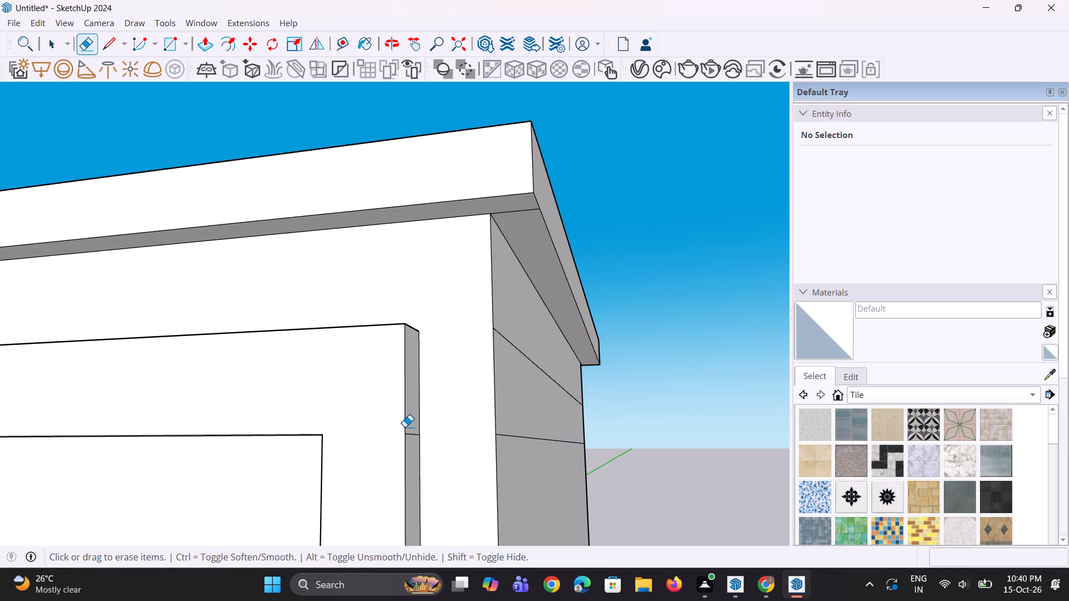
{"action": "left_click_drag", "start_coordinate": [410, 433], "coordinate": [411, 456]}
Examine the L-shaped front frame and the cantilevered slab bands from several angles.
{"action": "scroll", "coordinate": [440, 395], "scroll_direction": "down", "scroll_amount": 11}
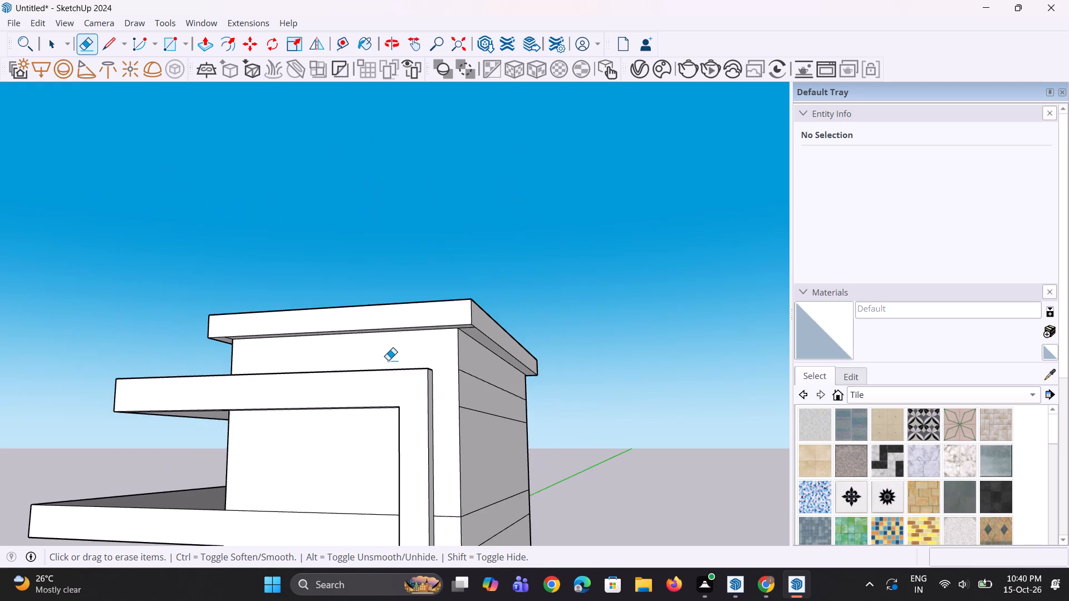
{"action": "middle_click_drag", "start_coordinate": [386, 353], "coordinate": [452, 390]}
{"action": "scroll", "coordinate": [453, 374], "scroll_direction": "down", "scroll_amount": 9}
{"action": "middle_click_drag", "start_coordinate": [454, 481], "coordinate": [366, 470]}
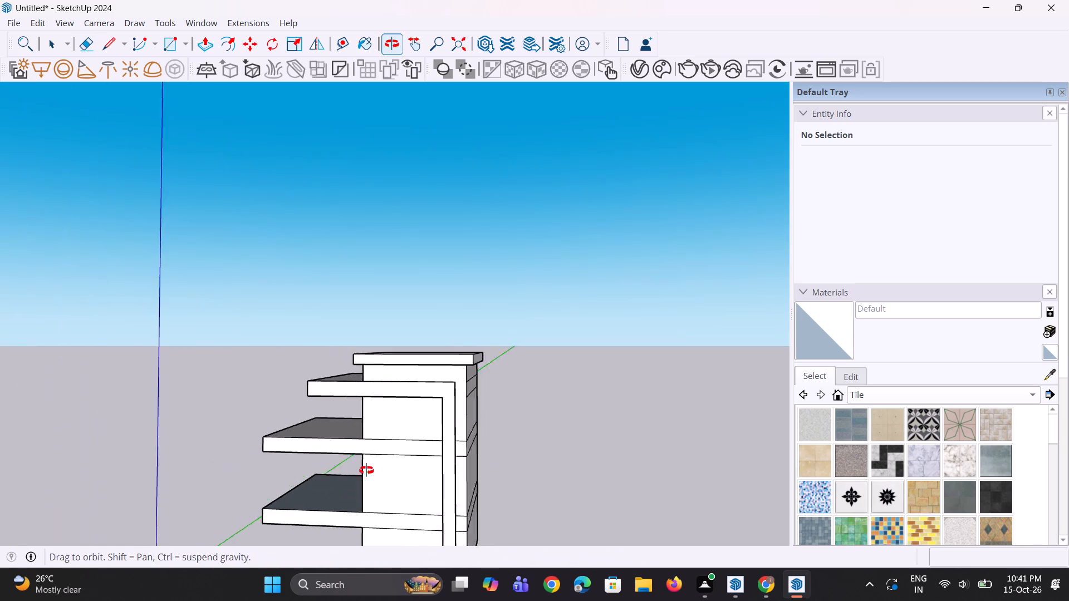
{"action": "middle_click_drag", "start_coordinate": [366, 470], "coordinate": [243, 421]}
{"action": "scroll", "coordinate": [327, 430], "scroll_direction": "up", "scroll_amount": 3}
{"action": "middle_click_drag", "start_coordinate": [334, 430], "coordinate": [494, 443]}
{"action": "scroll", "coordinate": [450, 406], "scroll_direction": "down", "scroll_amount": 5}
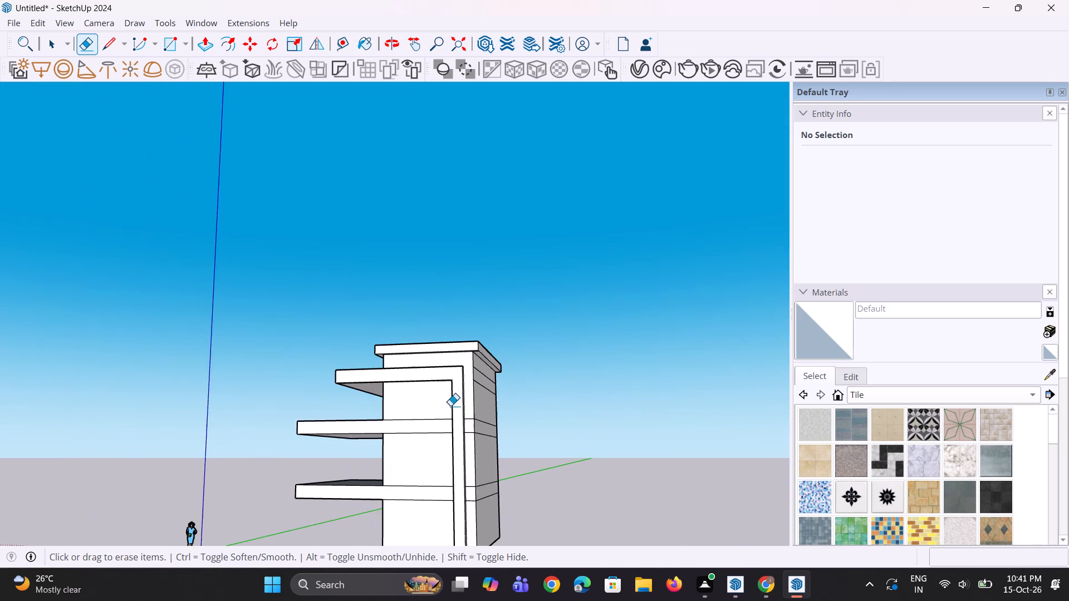
{"action": "middle_click_drag", "start_coordinate": [418, 410], "coordinate": [467, 437]}
{"action": "scroll", "coordinate": [454, 402], "scroll_direction": "down", "scroll_amount": 5}
{"action": "scroll", "coordinate": [462, 398], "scroll_direction": "up", "scroll_amount": 1}
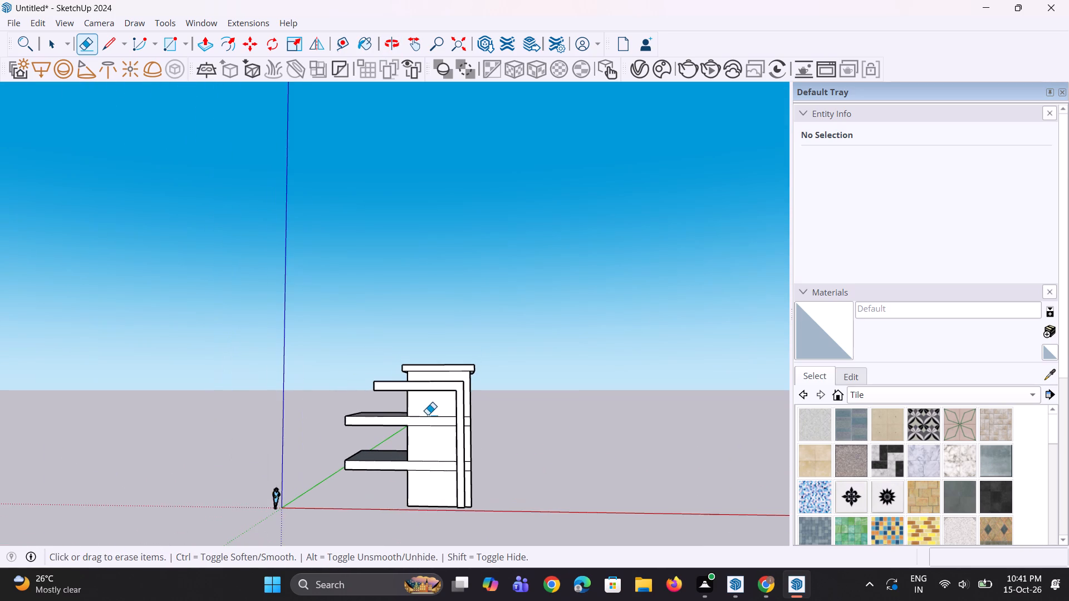
{"action": "scroll", "coordinate": [423, 417], "scroll_direction": "up", "scroll_amount": 2}
{"action": "middle_click_drag", "start_coordinate": [423, 417], "coordinate": [551, 382]}
{"action": "scroll", "coordinate": [433, 395], "scroll_direction": "up", "scroll_amount": 6}
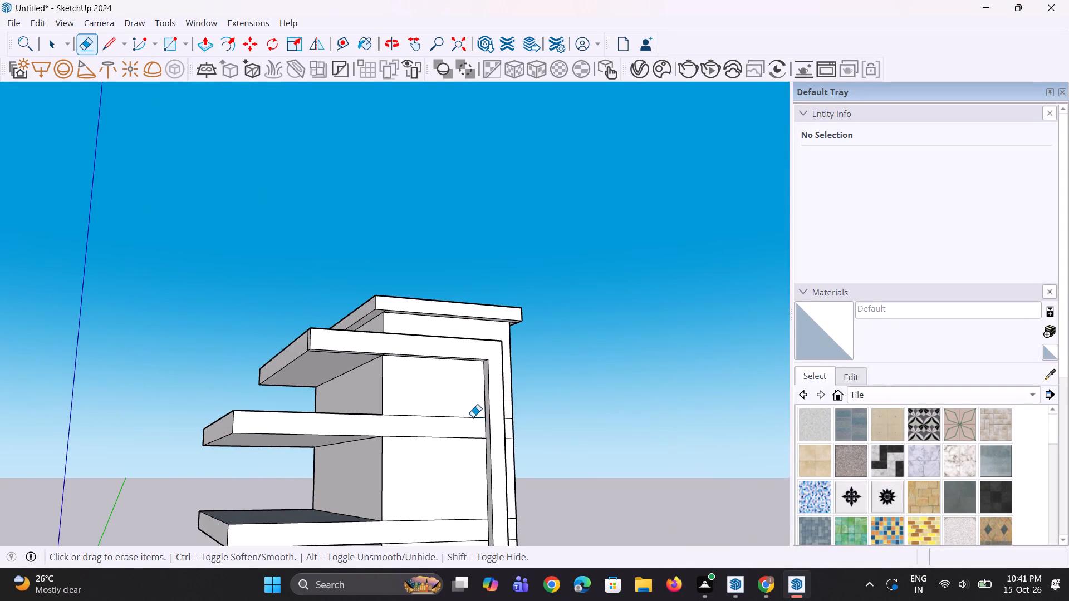
{"action": "scroll", "coordinate": [472, 417], "scroll_direction": "down", "scroll_amount": 3}
{"action": "middle_click_drag", "start_coordinate": [445, 415], "coordinate": [442, 447]}
{"action": "scroll", "coordinate": [436, 415], "scroll_direction": "down", "scroll_amount": 5}
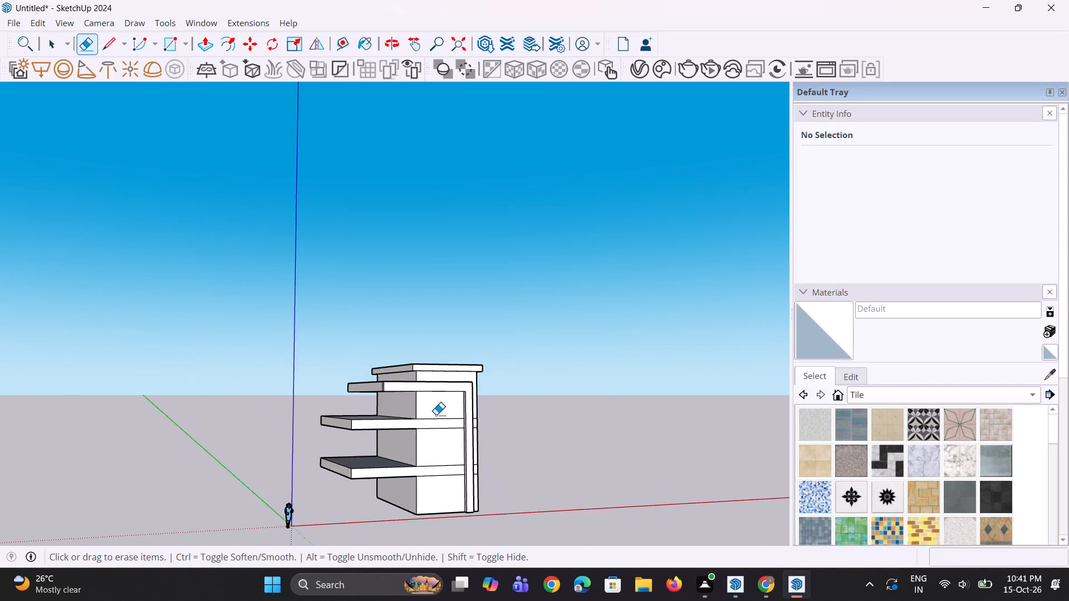
{"action": "scroll", "coordinate": [436, 415], "scroll_direction": "down", "scroll_amount": 4}
{"action": "scroll", "coordinate": [430, 414], "scroll_direction": "up", "scroll_amount": 1}
{"action": "middle_click_drag", "start_coordinate": [421, 416], "coordinate": [400, 426]}
{"action": "scroll", "coordinate": [391, 426], "scroll_direction": "up", "scroll_amount": 7}
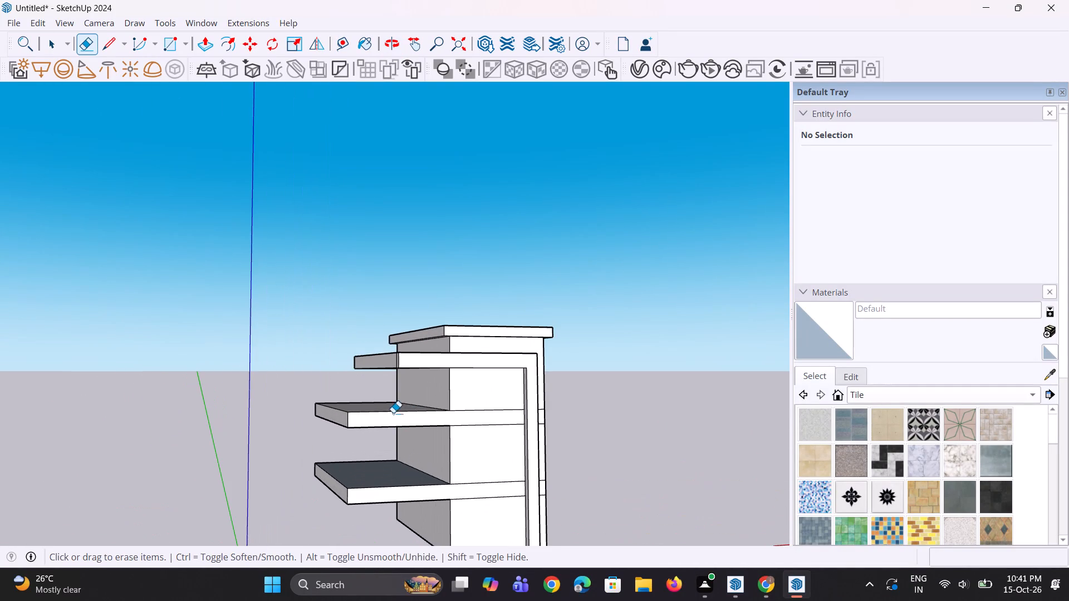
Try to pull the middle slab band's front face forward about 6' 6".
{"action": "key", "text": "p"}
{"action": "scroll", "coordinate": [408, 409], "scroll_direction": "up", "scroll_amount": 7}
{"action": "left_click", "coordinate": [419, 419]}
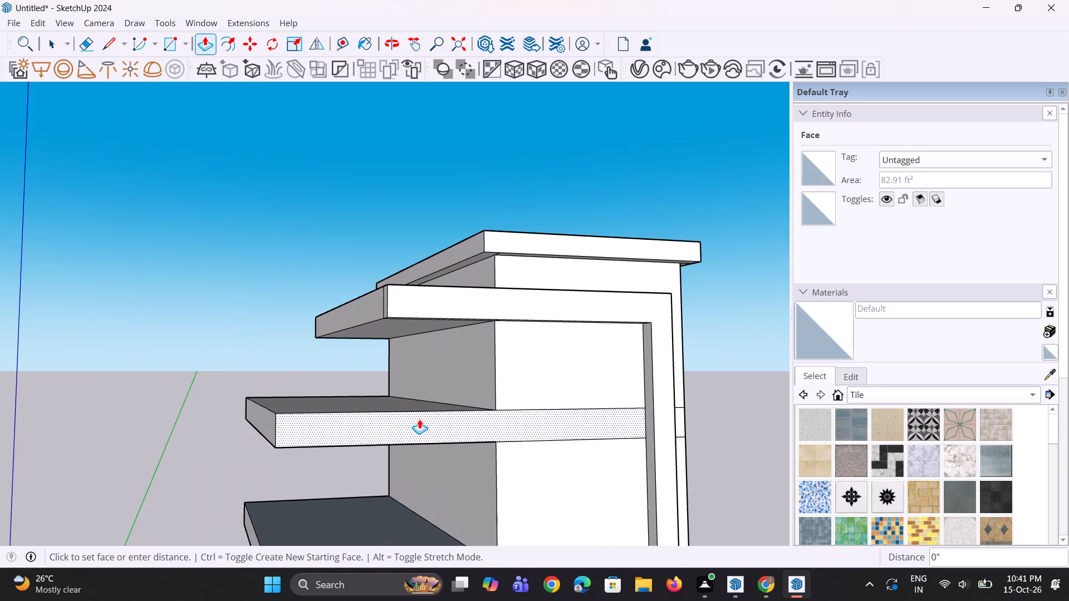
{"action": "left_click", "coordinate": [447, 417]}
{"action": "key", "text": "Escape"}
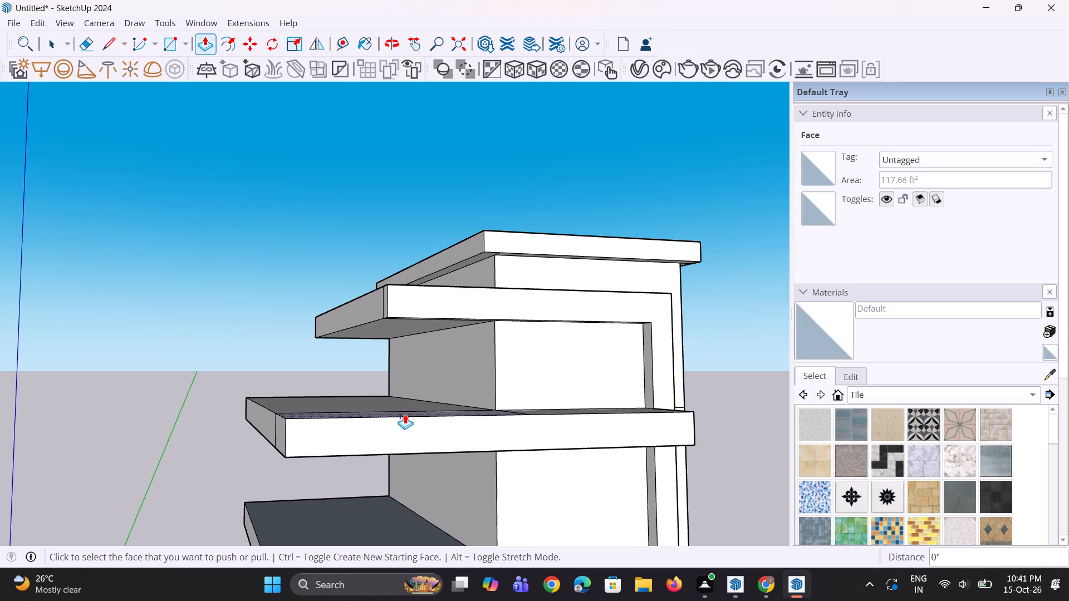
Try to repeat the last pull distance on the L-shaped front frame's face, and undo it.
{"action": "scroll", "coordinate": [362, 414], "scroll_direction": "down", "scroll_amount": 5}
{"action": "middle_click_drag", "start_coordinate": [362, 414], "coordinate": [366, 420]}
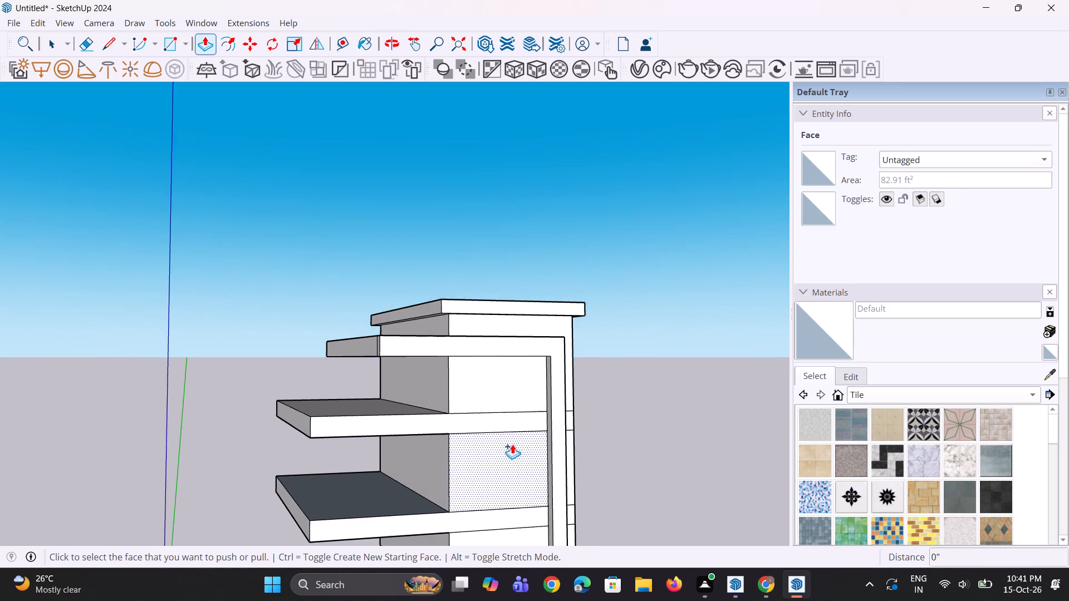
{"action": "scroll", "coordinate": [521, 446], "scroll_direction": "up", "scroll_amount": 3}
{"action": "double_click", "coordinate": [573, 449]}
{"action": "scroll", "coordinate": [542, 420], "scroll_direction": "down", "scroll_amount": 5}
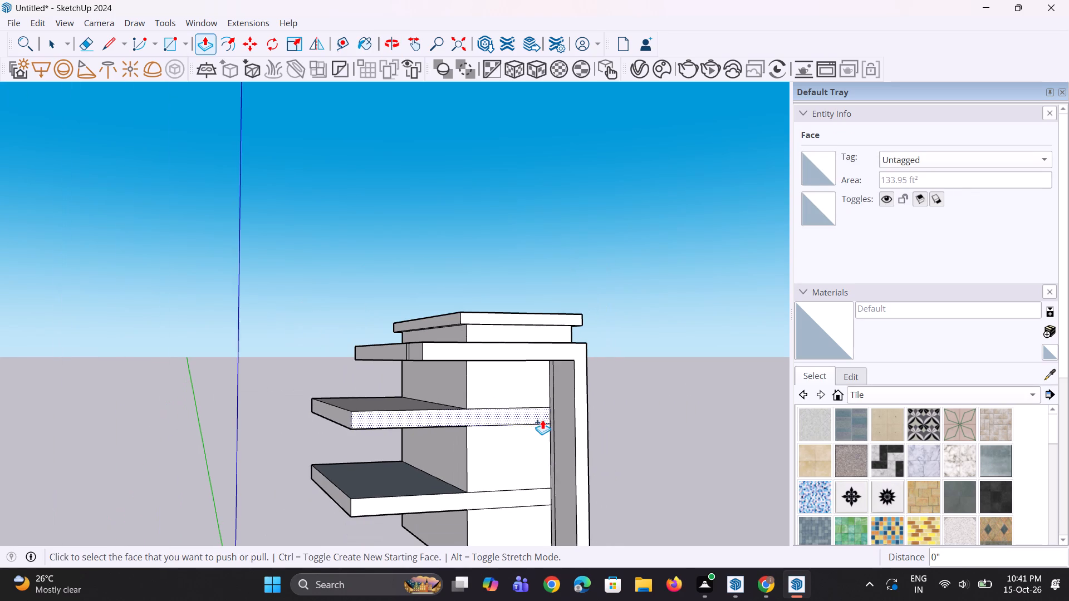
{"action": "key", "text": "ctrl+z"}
Pull the front face of the L-shaped frame forward about 1' 1".
{"action": "scroll", "coordinate": [571, 425], "scroll_direction": "up", "scroll_amount": 2}
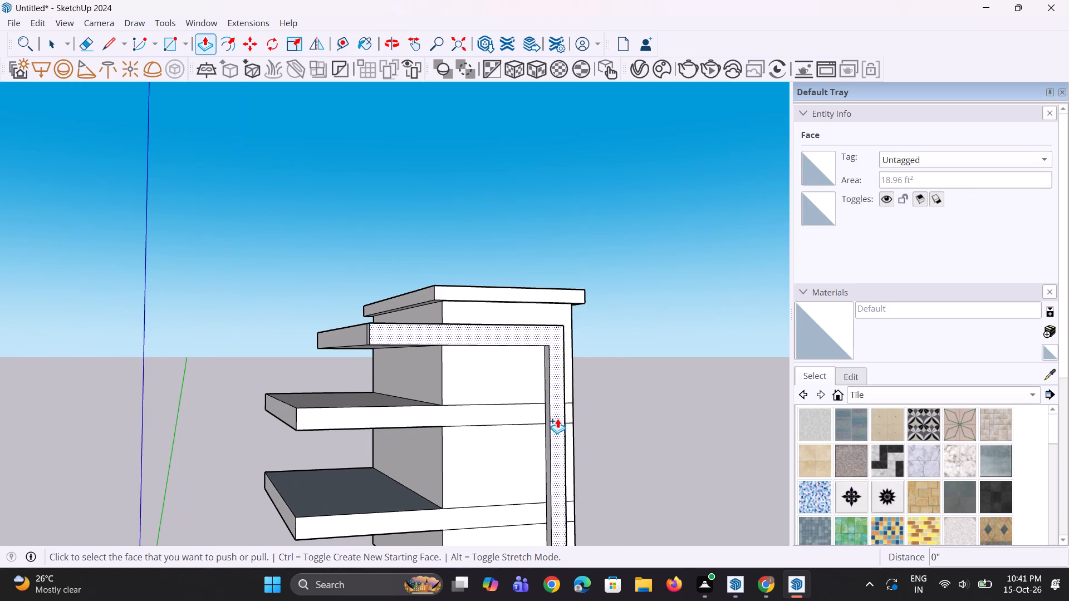
{"action": "left_click", "coordinate": [557, 418]}
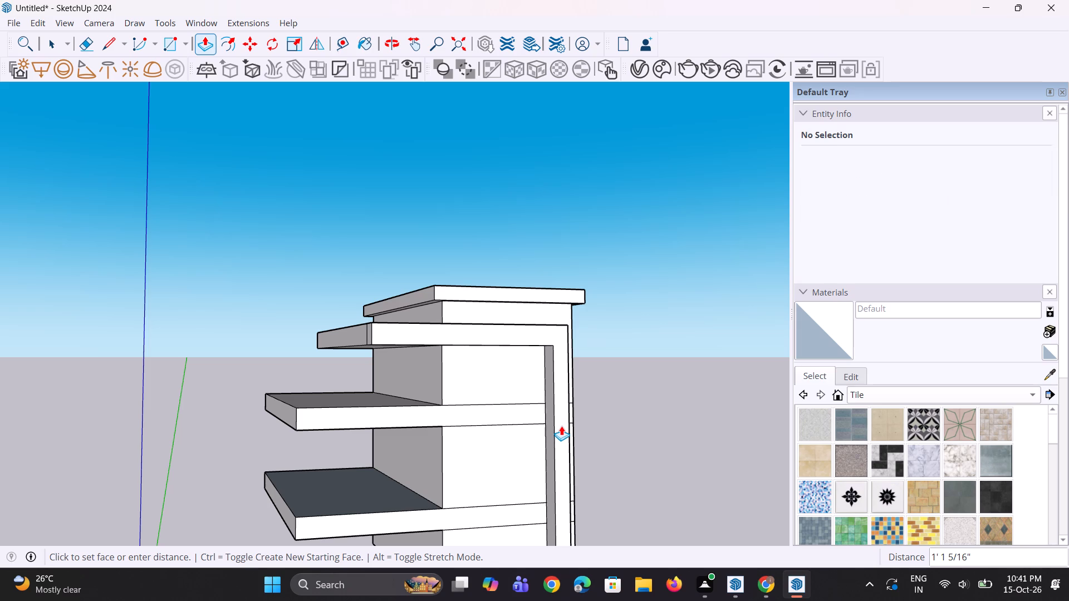
{"action": "left_click", "coordinate": [561, 426]}
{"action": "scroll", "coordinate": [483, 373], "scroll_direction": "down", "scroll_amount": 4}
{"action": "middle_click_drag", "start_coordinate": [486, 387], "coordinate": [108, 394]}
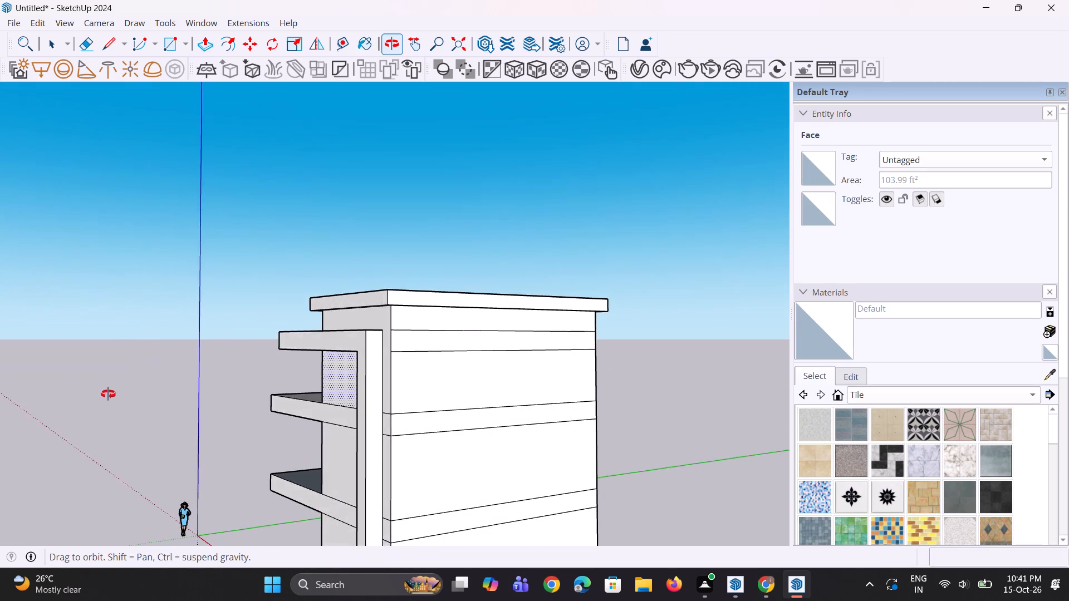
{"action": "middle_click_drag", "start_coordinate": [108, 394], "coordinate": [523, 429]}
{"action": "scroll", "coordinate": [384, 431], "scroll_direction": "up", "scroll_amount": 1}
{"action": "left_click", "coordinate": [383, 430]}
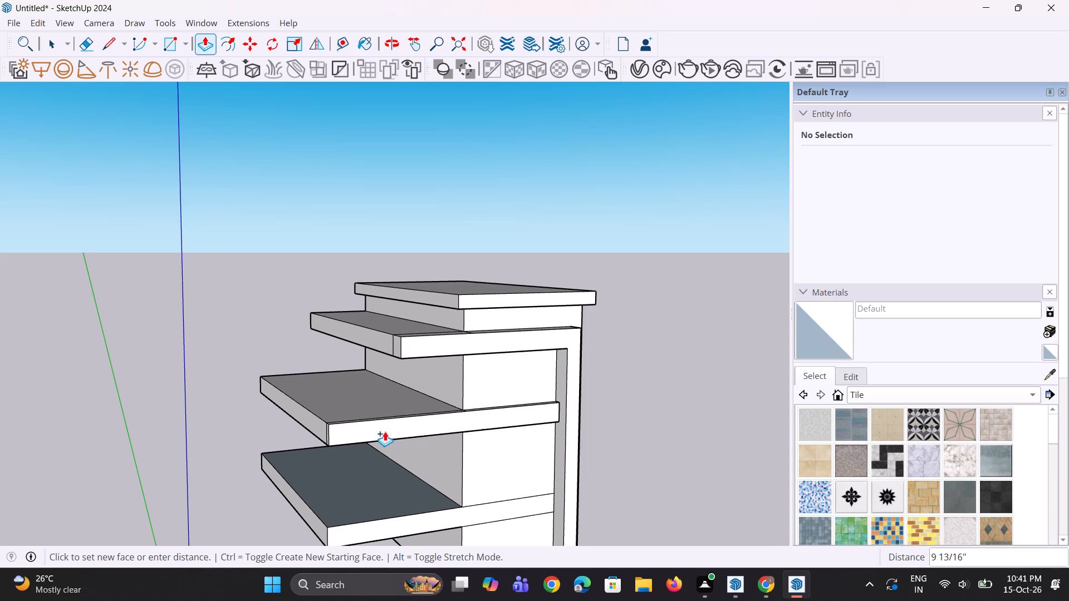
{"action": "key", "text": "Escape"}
Draw a vertical line about 2' 7" long across the middle slab band's front face, between the block's corner and the fin.
{"action": "scroll", "coordinate": [423, 439], "scroll_direction": "up", "scroll_amount": 1}
{"action": "middle_click_drag", "start_coordinate": [420, 427], "coordinate": [404, 402]}
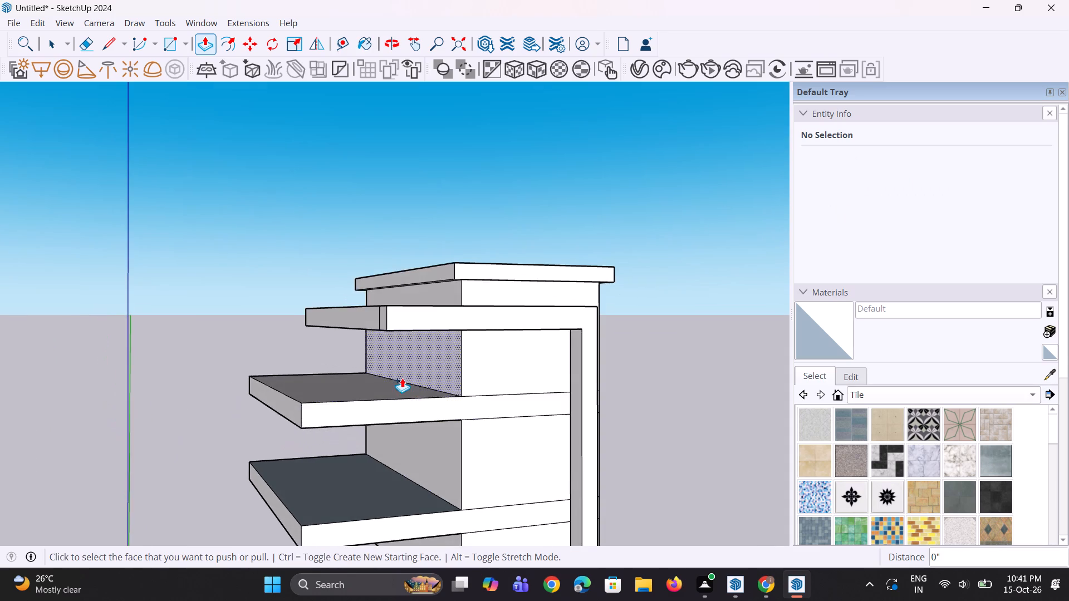
{"action": "scroll", "coordinate": [402, 378], "scroll_direction": "down", "scroll_amount": 9}
{"action": "middle_click_drag", "start_coordinate": [434, 436], "coordinate": [428, 432]}
{"action": "scroll", "coordinate": [428, 432], "scroll_direction": "up", "scroll_amount": 4}
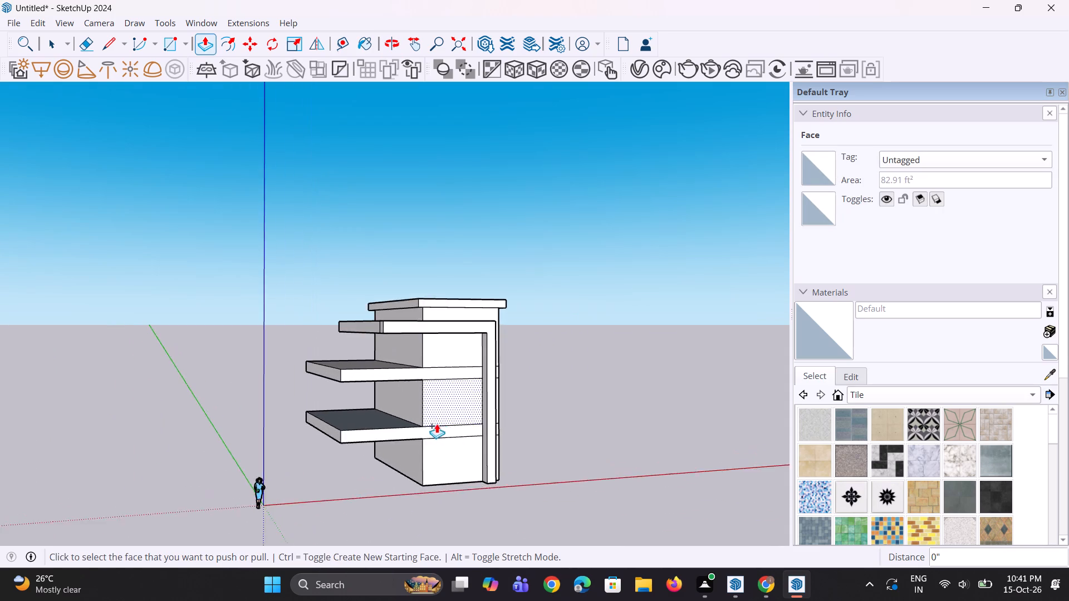
{"action": "scroll", "coordinate": [437, 423], "scroll_direction": "up", "scroll_amount": 2}
{"action": "key", "text": "space"}
{"action": "scroll", "coordinate": [448, 400], "scroll_direction": "up", "scroll_amount": 3}
{"action": "key", "text": "l"}
{"action": "scroll", "coordinate": [462, 377], "scroll_direction": "up", "scroll_amount": 2}
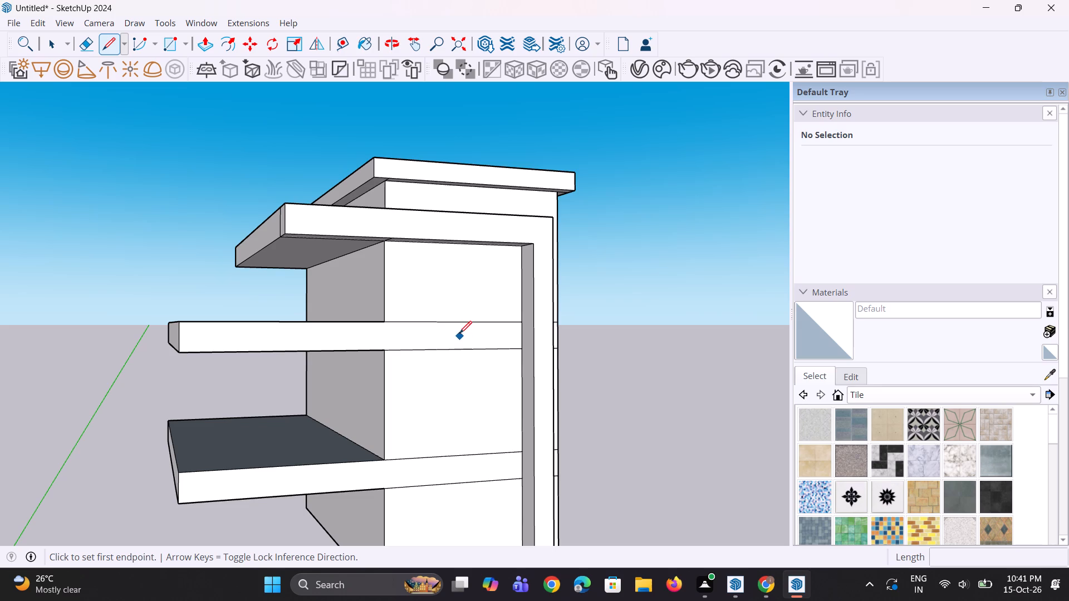
{"action": "left_click", "coordinate": [469, 325]}
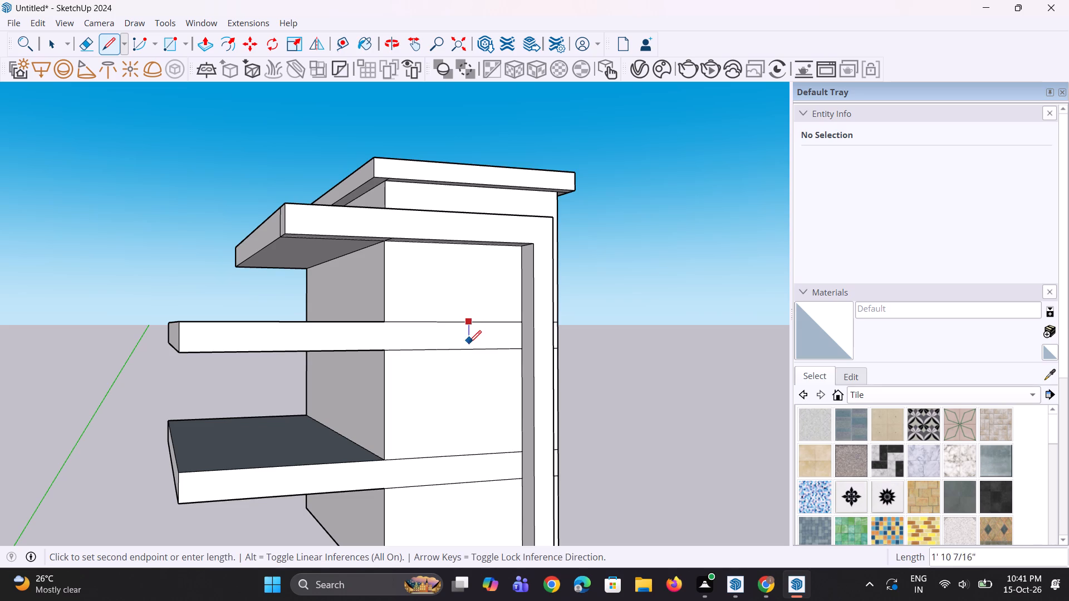
{"action": "left_click", "coordinate": [468, 348]}
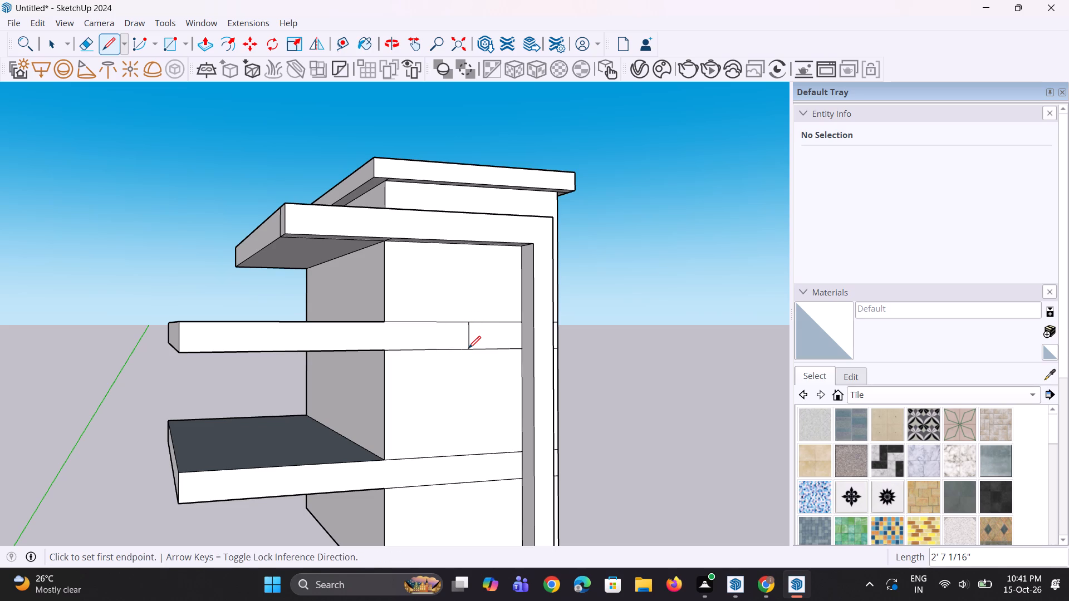
Pull the long part of the middle slab band's front face, beside the new vertical line, forward about 1' 5".
{"action": "key", "text": "space"}
{"action": "scroll", "coordinate": [454, 348], "scroll_direction": "down", "scroll_amount": 3}
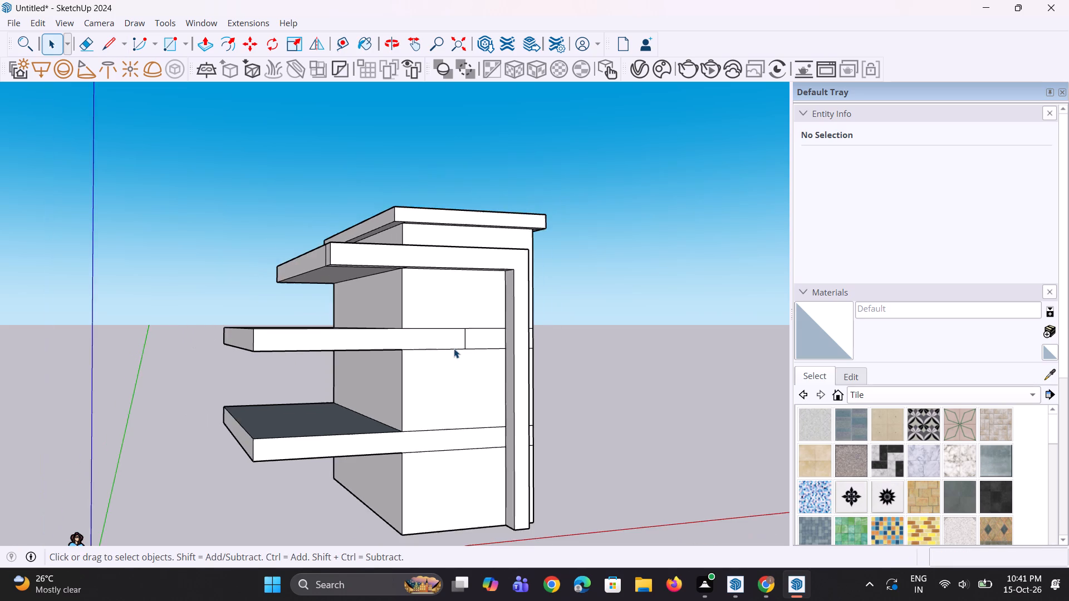
{"action": "middle_click_drag", "start_coordinate": [453, 348], "coordinate": [433, 346]}
{"action": "key", "text": "p"}
{"action": "left_click", "coordinate": [424, 339]}
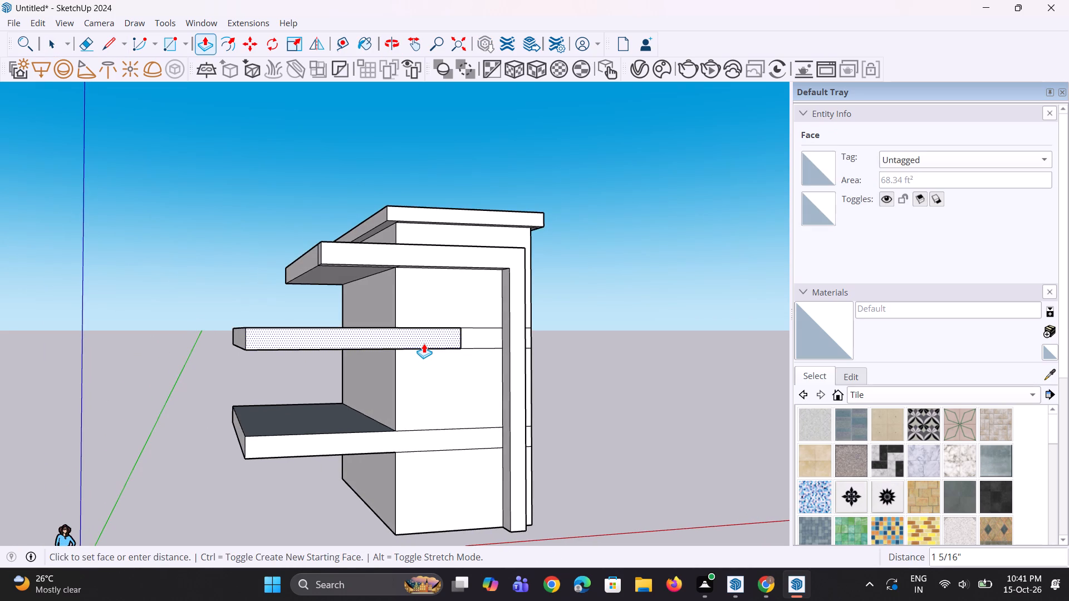
{"action": "middle_click_drag", "start_coordinate": [434, 373], "coordinate": [473, 459]}
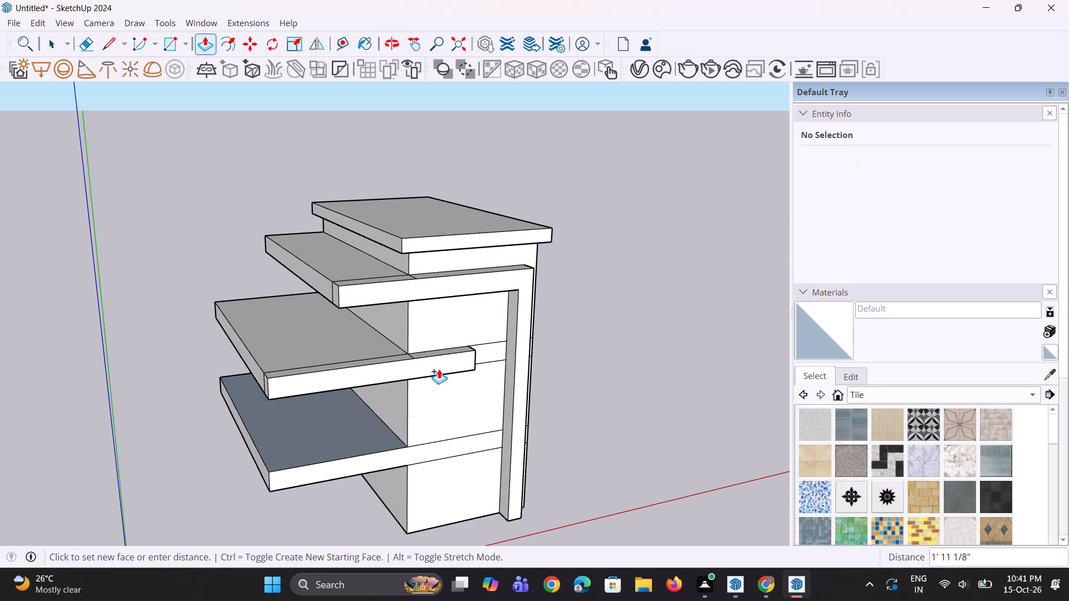
{"action": "left_click", "coordinate": [437, 367]}
{"action": "middle_click_drag", "start_coordinate": [445, 373], "coordinate": [447, 372]}
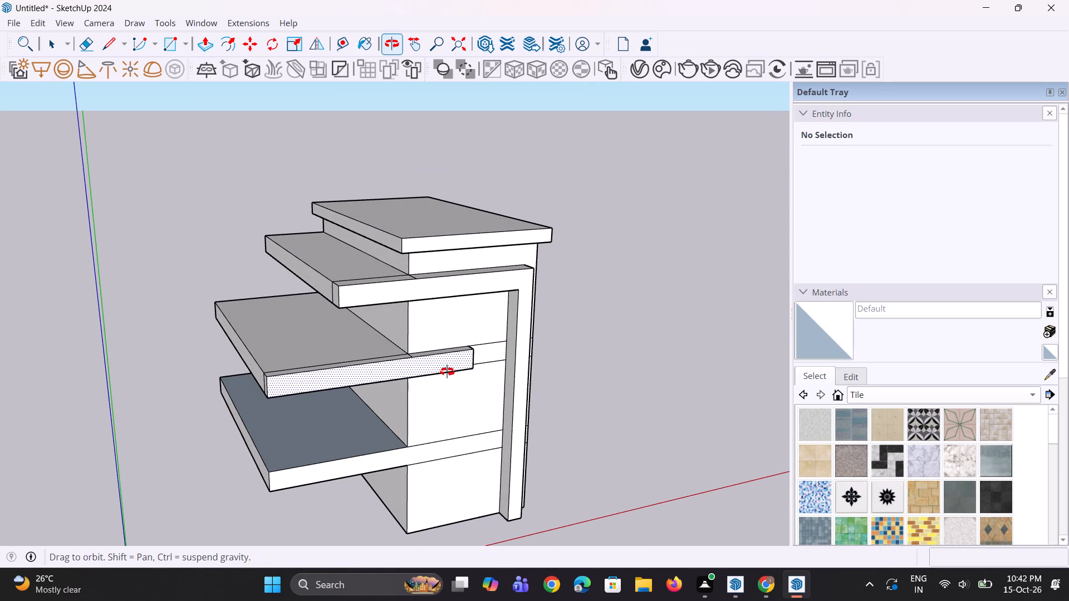
Erase the short line crossing the underside of the middle band's projecting strip near the block's corner.
{"action": "middle_click_drag", "start_coordinate": [447, 372], "coordinate": [421, 171]}
{"action": "scroll", "coordinate": [431, 276], "scroll_direction": "up", "scroll_amount": 7}
{"action": "middle_click_drag", "start_coordinate": [360, 324], "coordinate": [346, 264]}
{"action": "scroll", "coordinate": [346, 264], "scroll_direction": "up", "scroll_amount": 3}
{"action": "key", "text": "e"}
{"action": "left_click", "coordinate": [358, 263]}
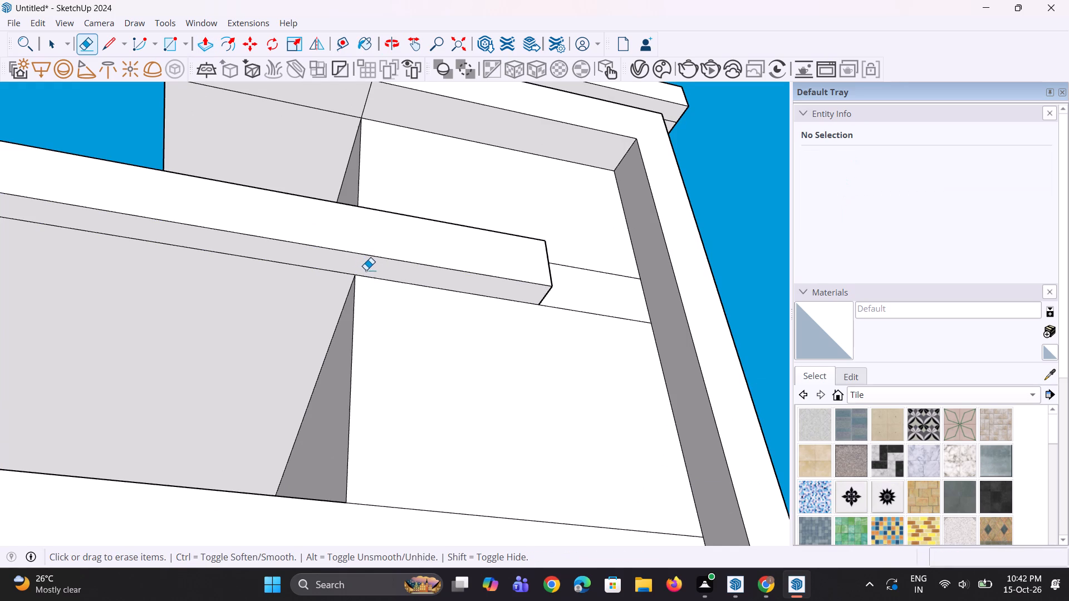
Copy the short end edge of the middle band's projecting underside inward about 1' 8" along the strip.
{"action": "scroll", "coordinate": [373, 278], "scroll_direction": "down", "scroll_amount": 4}
{"action": "middle_click_drag", "start_coordinate": [431, 302], "coordinate": [409, 281]}
{"action": "key", "text": "space"}
{"action": "scroll", "coordinate": [478, 274], "scroll_direction": "up", "scroll_amount": 2}
{"action": "key", "text": "space"}
{"action": "left_click", "coordinate": [478, 274]}
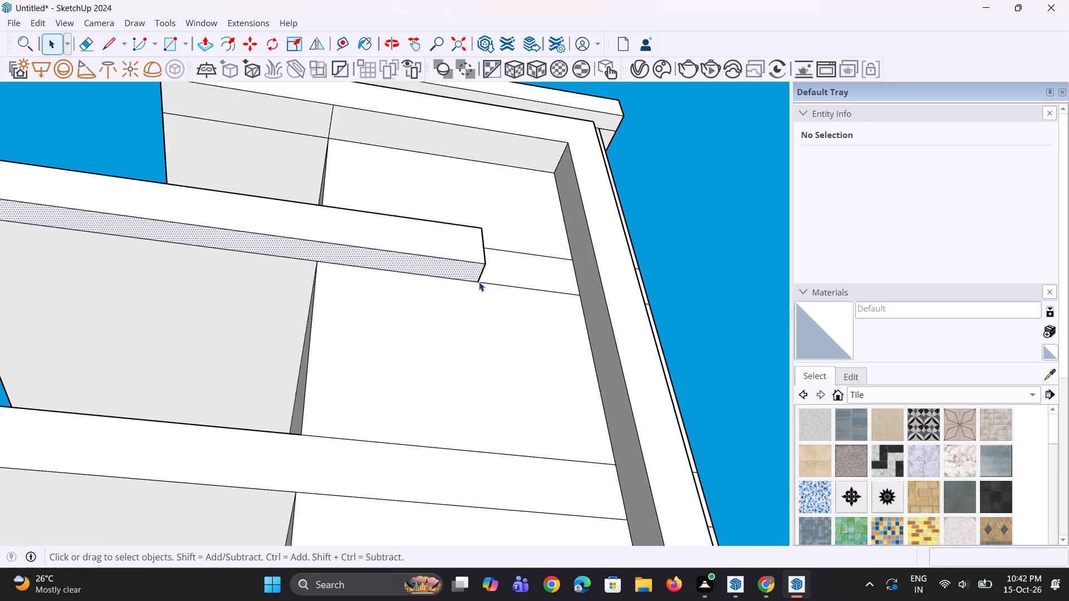
{"action": "scroll", "coordinate": [478, 285], "scroll_direction": "up", "scroll_amount": 3}
{"action": "left_click", "coordinate": [478, 277]}
{"action": "scroll", "coordinate": [472, 282], "scroll_direction": "up", "scroll_amount": 2}
{"action": "key", "text": "m"}
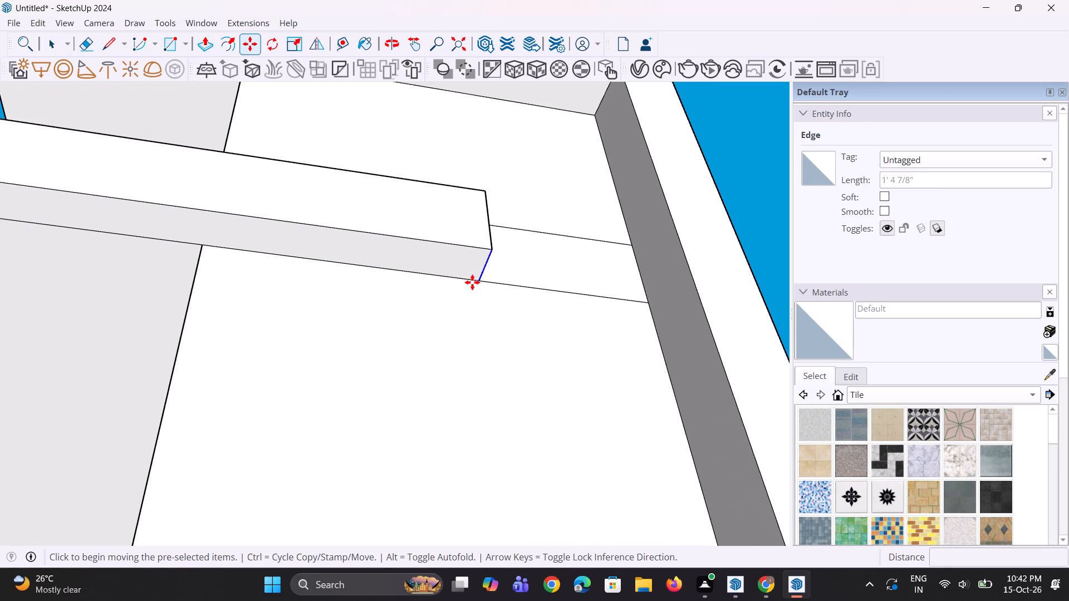
{"action": "left_click", "coordinate": [472, 282]}
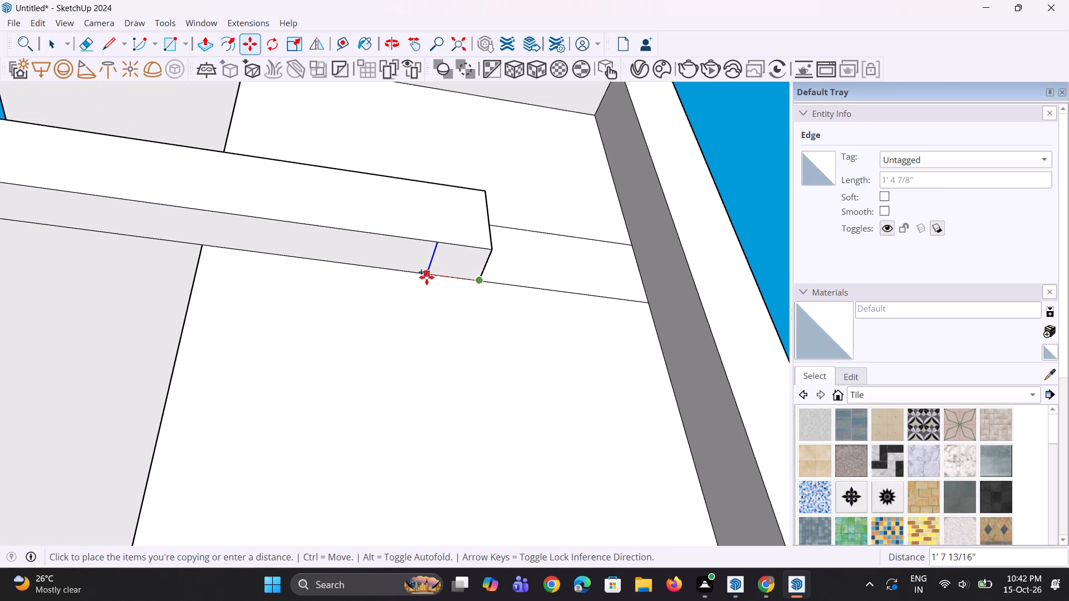
{"action": "left_click", "coordinate": [421, 276]}
Pull the marked end of the middle band's underside down about 12' 7" to the lower slab band's bottom edge.
{"action": "key", "text": "p"}
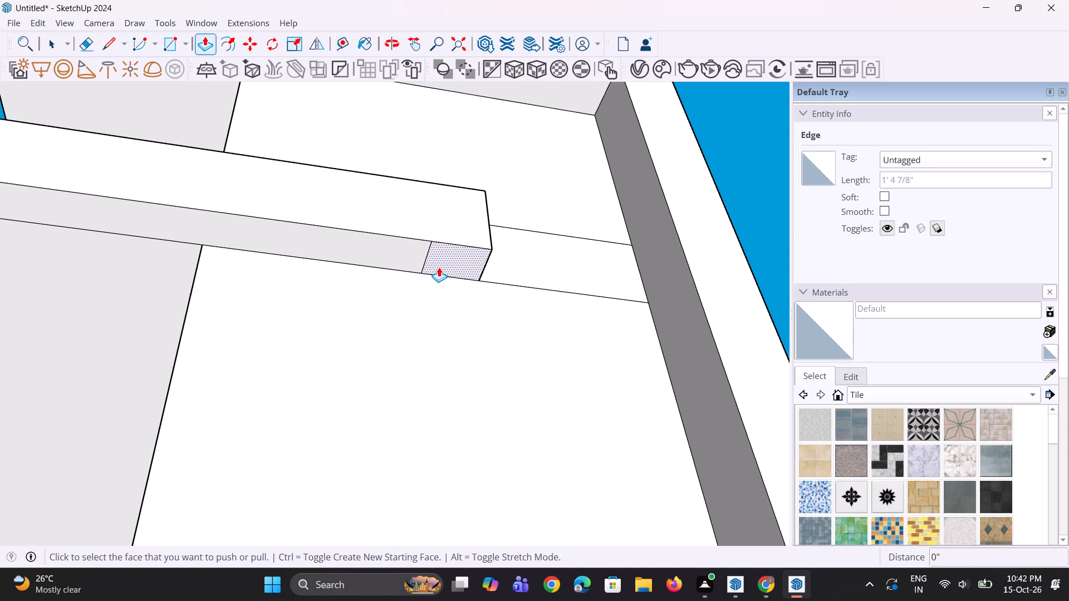
{"action": "left_click", "coordinate": [439, 267]}
{"action": "scroll", "coordinate": [439, 298], "scroll_direction": "down", "scroll_amount": 14}
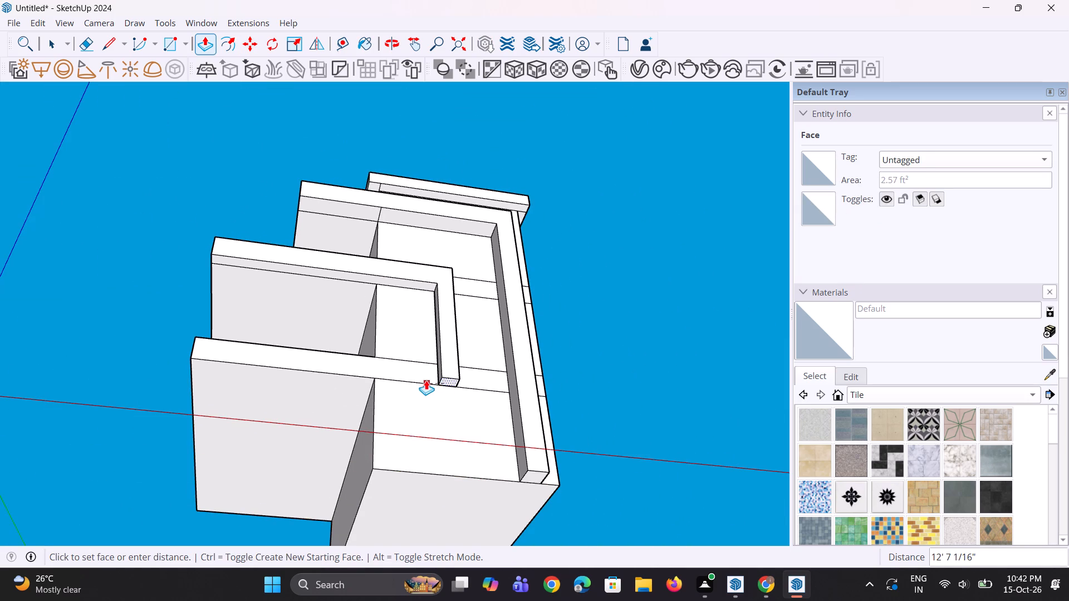
{"action": "left_click", "coordinate": [414, 380]}
Copy the bottom edge of the new leg's inner side face up to the level of the lower slab band's top edge.
{"action": "scroll", "coordinate": [414, 344], "scroll_direction": "down", "scroll_amount": 3}
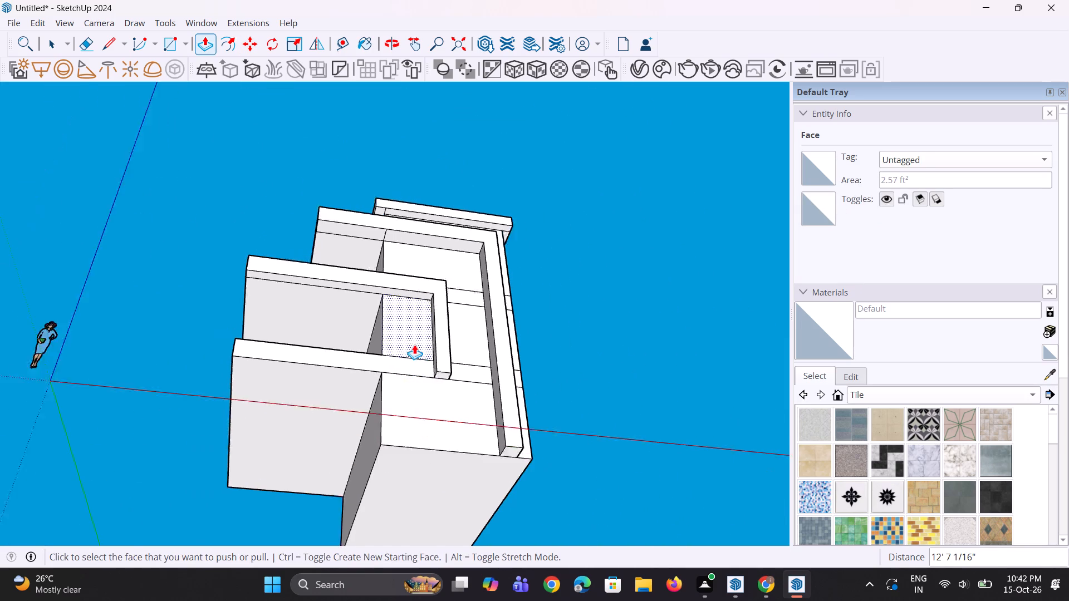
{"action": "scroll", "coordinate": [414, 344], "scroll_direction": "down", "scroll_amount": 2}
{"action": "middle_click_drag", "start_coordinate": [409, 339], "coordinate": [547, 477]}
{"action": "scroll", "coordinate": [426, 401], "scroll_direction": "up", "scroll_amount": 4}
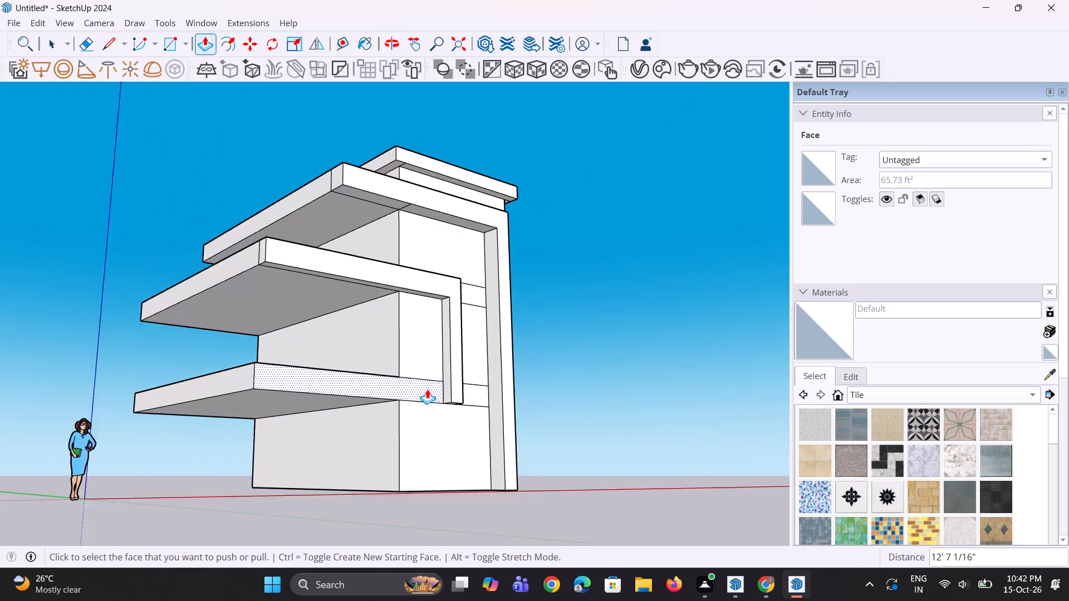
{"action": "scroll", "coordinate": [427, 389], "scroll_direction": "up", "scroll_amount": 2}
{"action": "middle_click_drag", "start_coordinate": [419, 388], "coordinate": [434, 452]}
{"action": "key", "text": "space"}
{"action": "scroll", "coordinate": [458, 416], "scroll_direction": "up", "scroll_amount": 5}
{"action": "key", "text": "space"}
{"action": "key", "text": "space"}
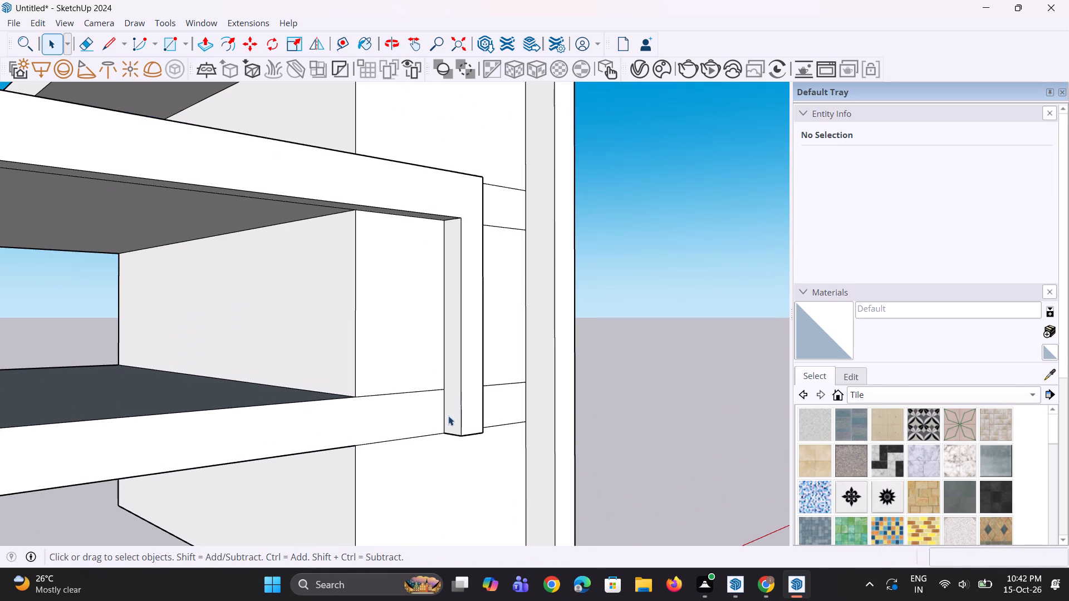
{"action": "scroll", "coordinate": [448, 417], "scroll_direction": "up", "scroll_amount": 1}
{"action": "left_click", "coordinate": [449, 436]}
{"action": "scroll", "coordinate": [453, 423], "scroll_direction": "up", "scroll_amount": 2}
{"action": "key", "text": "m"}
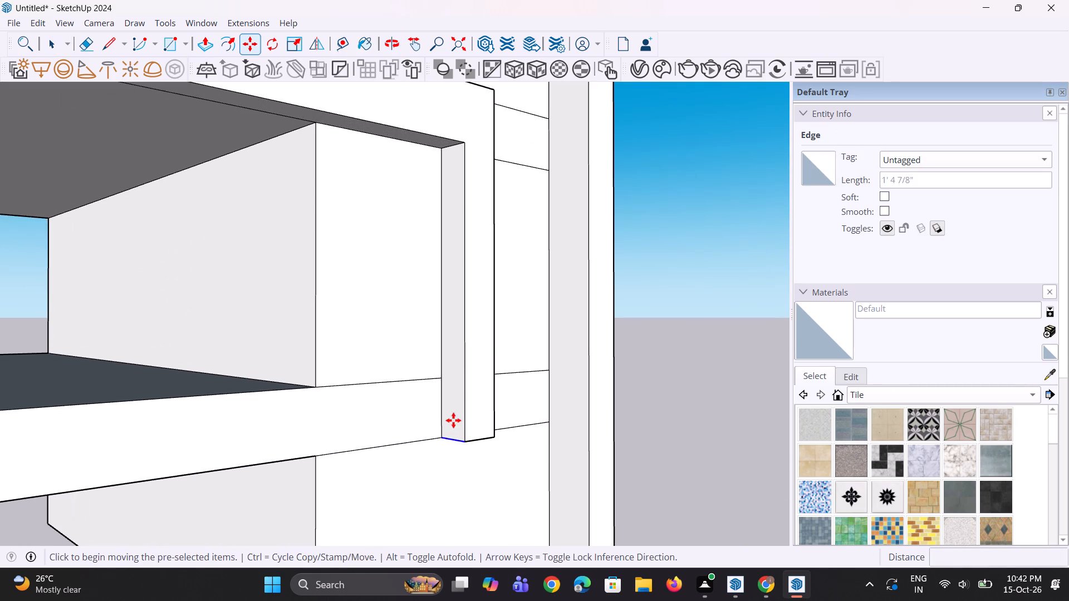
{"action": "scroll", "coordinate": [453, 421], "scroll_direction": "up", "scroll_amount": 1}
{"action": "left_click", "coordinate": [442, 437]}
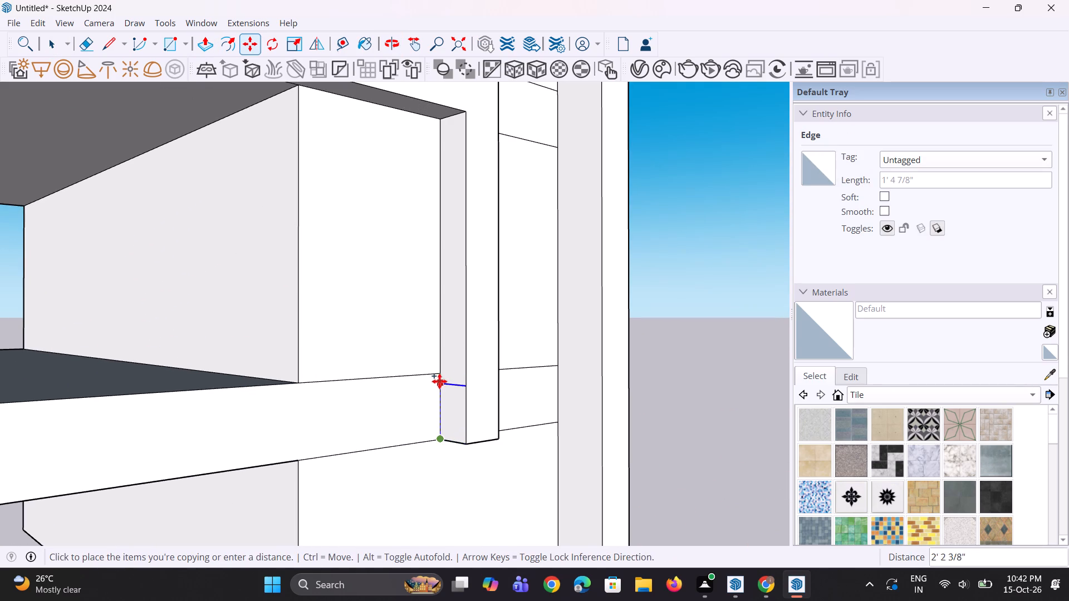
{"action": "left_click", "coordinate": [439, 380]}
Pull the lower part of the leg's inner face about 24' 7" along the lower slab band to its outer end.
{"action": "key", "text": "p"}
{"action": "left_click", "coordinate": [459, 405]}
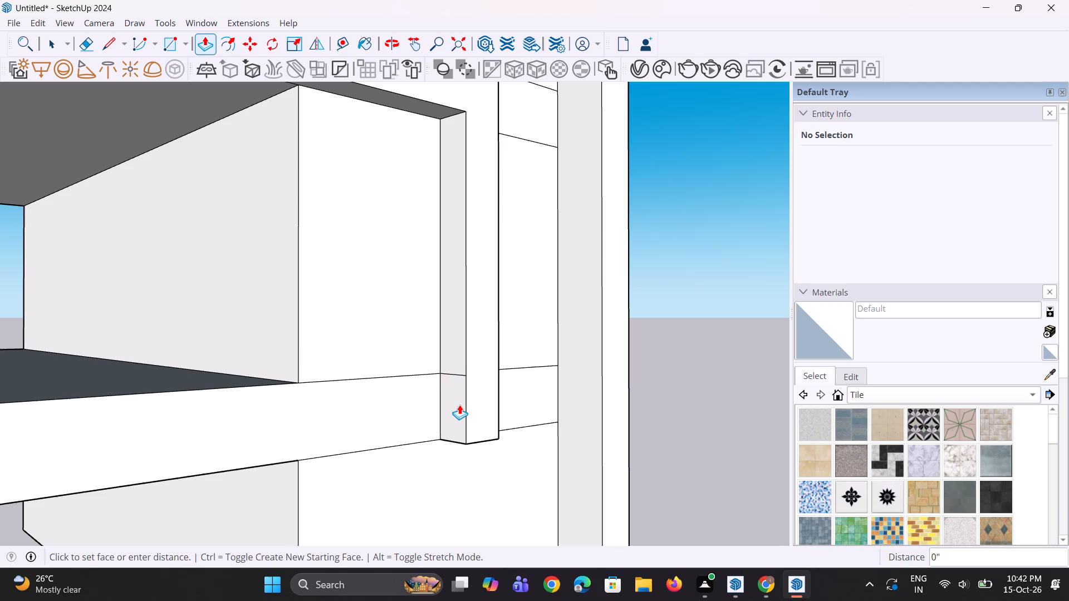
{"action": "scroll", "coordinate": [447, 404], "scroll_direction": "down", "scroll_amount": 6}
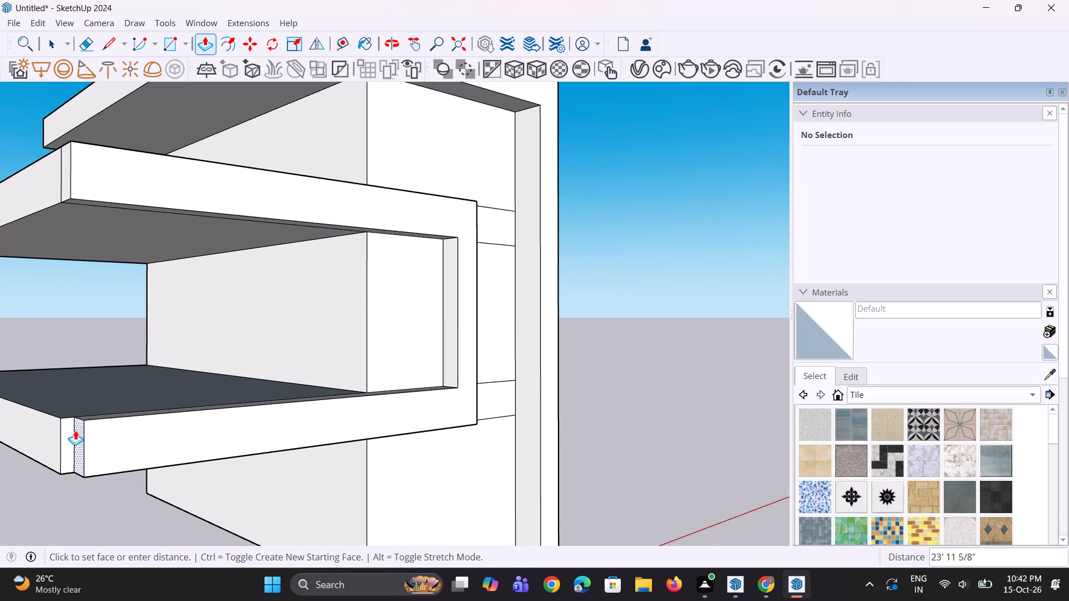
{"action": "left_click", "coordinate": [65, 437]}
{"action": "scroll", "coordinate": [72, 428], "scroll_direction": "down", "scroll_amount": 5}
{"action": "middle_click_drag", "start_coordinate": [206, 398], "coordinate": [163, 425]}
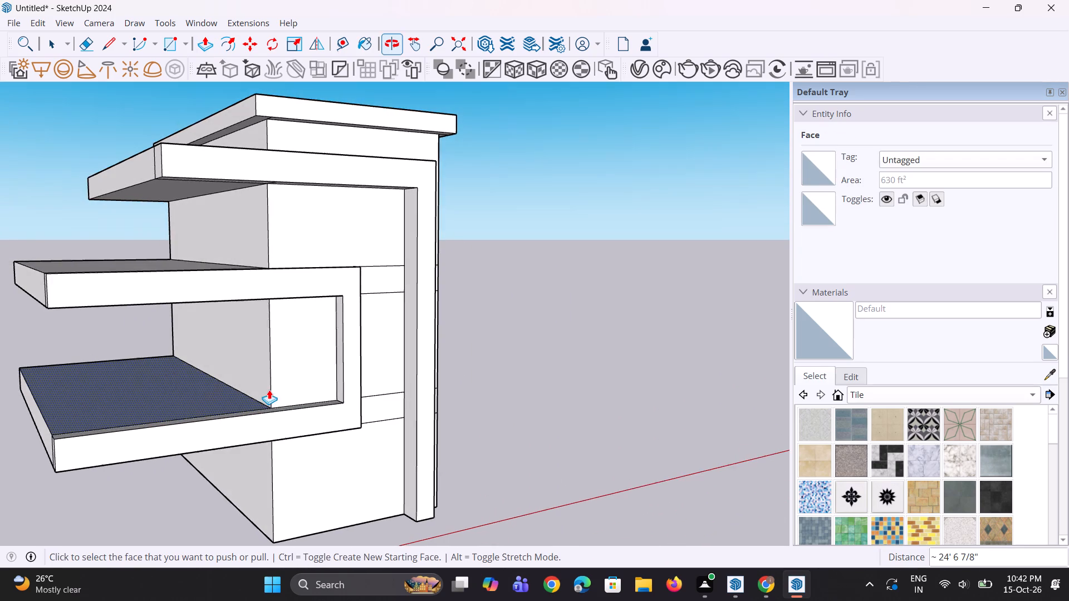
Pull the inner side face of the C-shaped frame's vertical leg inward about 6" to thicken the leg.
{"action": "scroll", "coordinate": [348, 354], "scroll_direction": "up", "scroll_amount": 2}
{"action": "left_click", "coordinate": [335, 346]}
{"action": "left_click", "coordinate": [329, 347]}
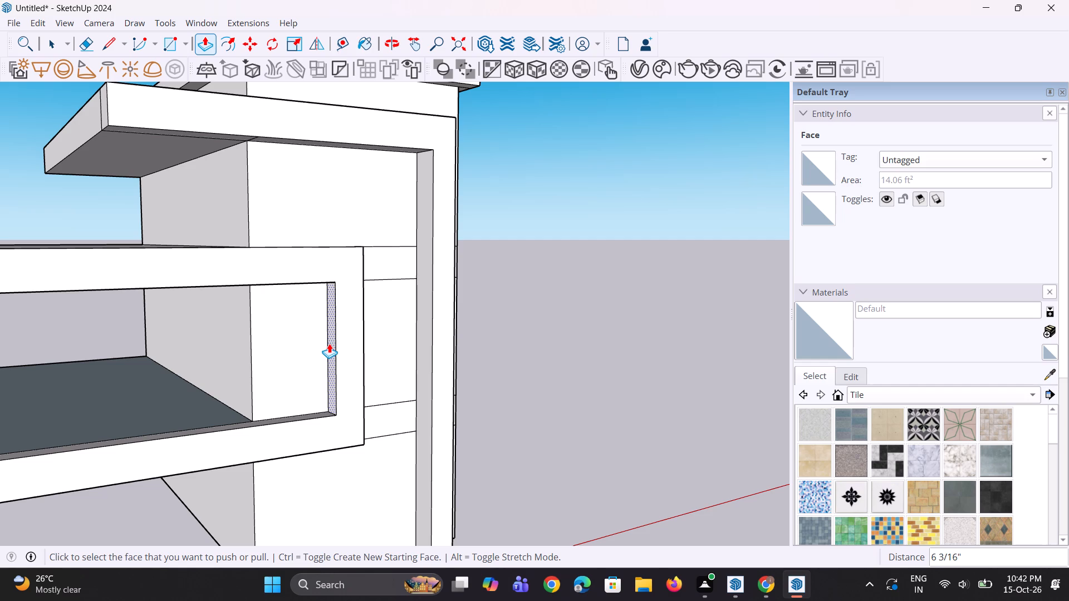
Pull the block's side wall between the slabs outward about 1' 6" and repeat it on the wall faces above and below.
{"action": "left_click", "coordinate": [241, 358]}
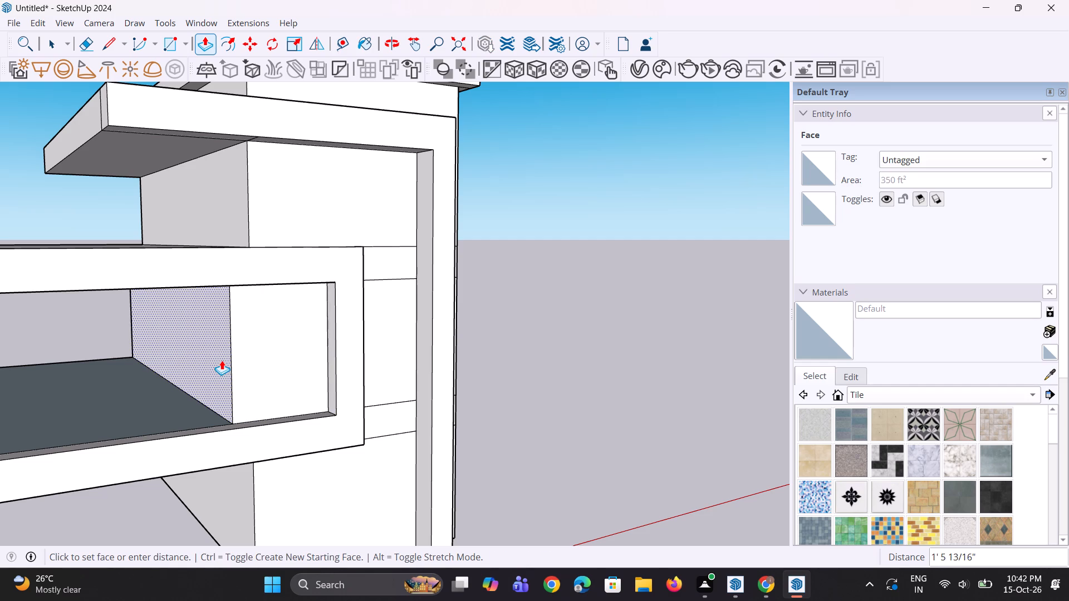
{"action": "left_click", "coordinate": [222, 360]}
{"action": "double_click", "coordinate": [219, 227]}
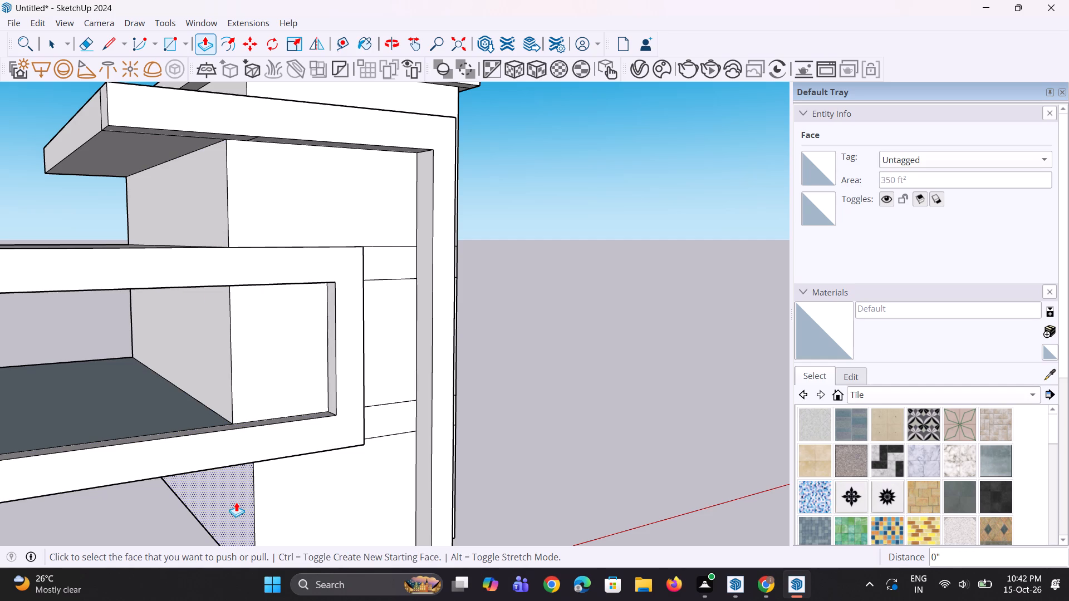
{"action": "double_click", "coordinate": [236, 502]}
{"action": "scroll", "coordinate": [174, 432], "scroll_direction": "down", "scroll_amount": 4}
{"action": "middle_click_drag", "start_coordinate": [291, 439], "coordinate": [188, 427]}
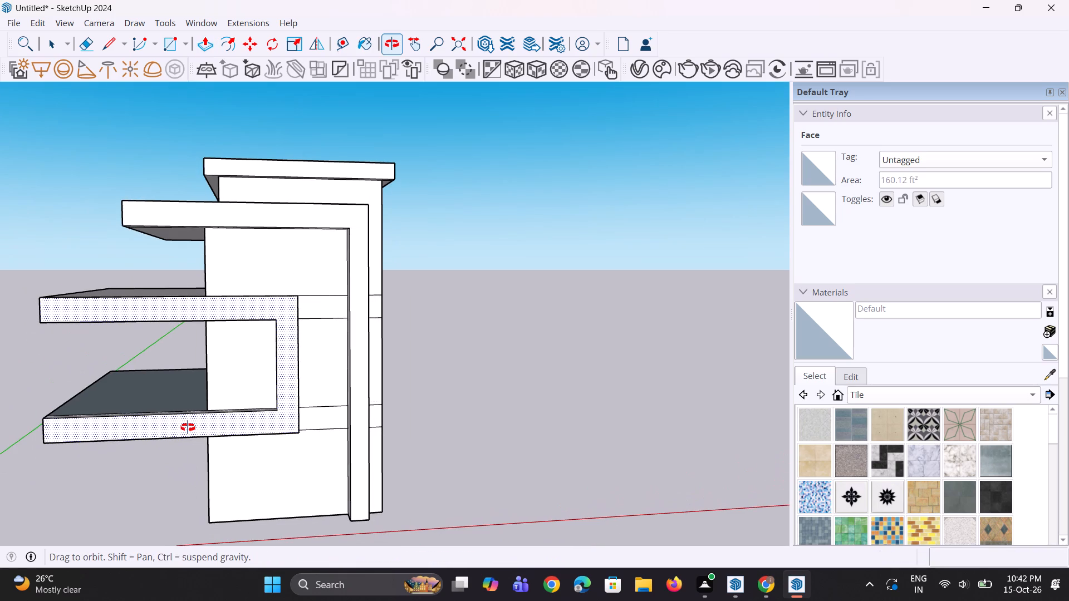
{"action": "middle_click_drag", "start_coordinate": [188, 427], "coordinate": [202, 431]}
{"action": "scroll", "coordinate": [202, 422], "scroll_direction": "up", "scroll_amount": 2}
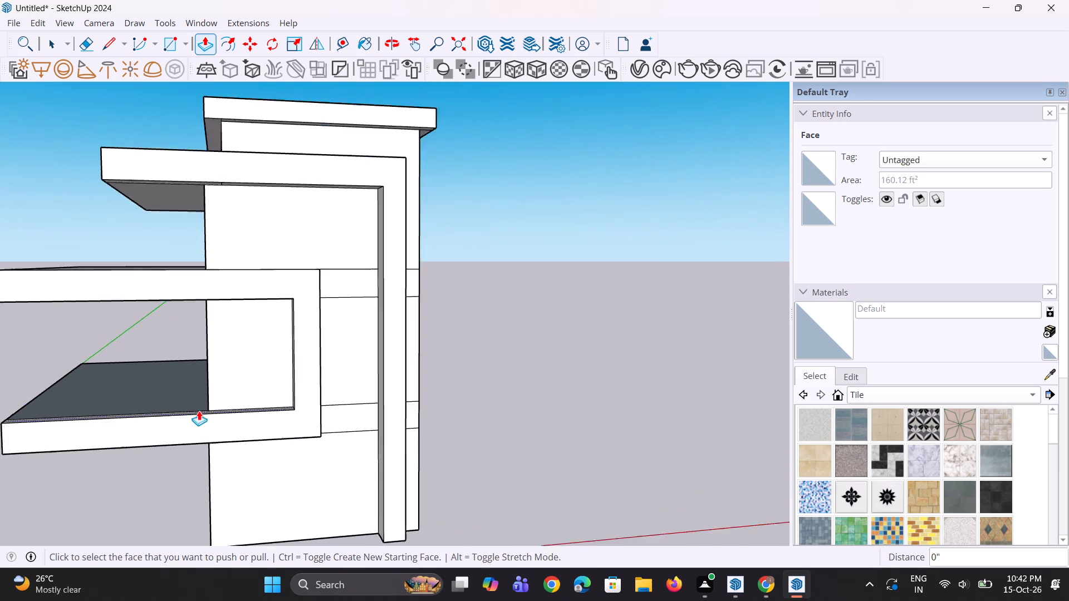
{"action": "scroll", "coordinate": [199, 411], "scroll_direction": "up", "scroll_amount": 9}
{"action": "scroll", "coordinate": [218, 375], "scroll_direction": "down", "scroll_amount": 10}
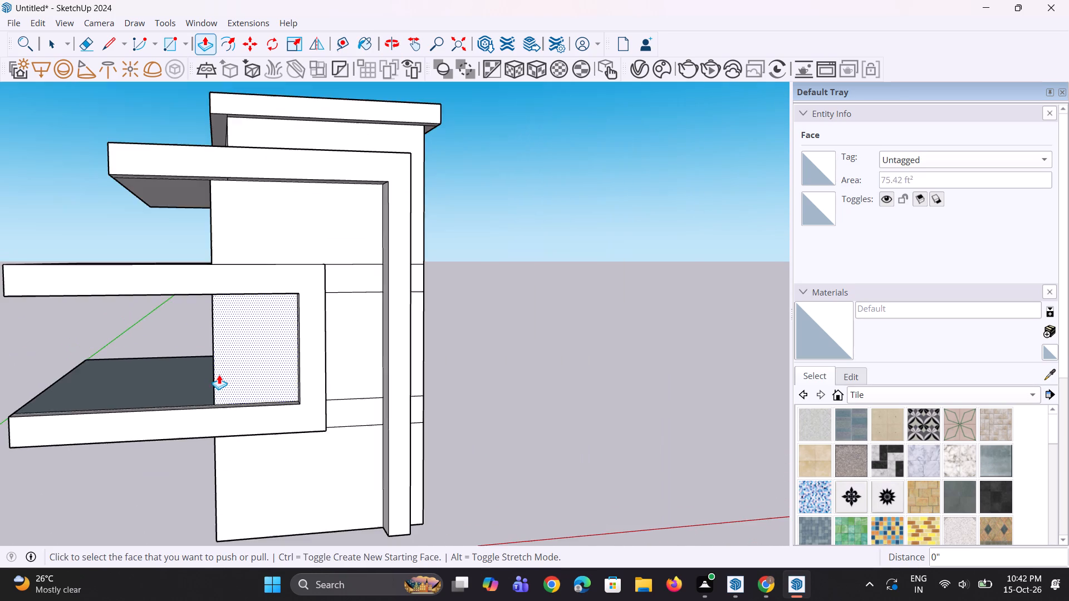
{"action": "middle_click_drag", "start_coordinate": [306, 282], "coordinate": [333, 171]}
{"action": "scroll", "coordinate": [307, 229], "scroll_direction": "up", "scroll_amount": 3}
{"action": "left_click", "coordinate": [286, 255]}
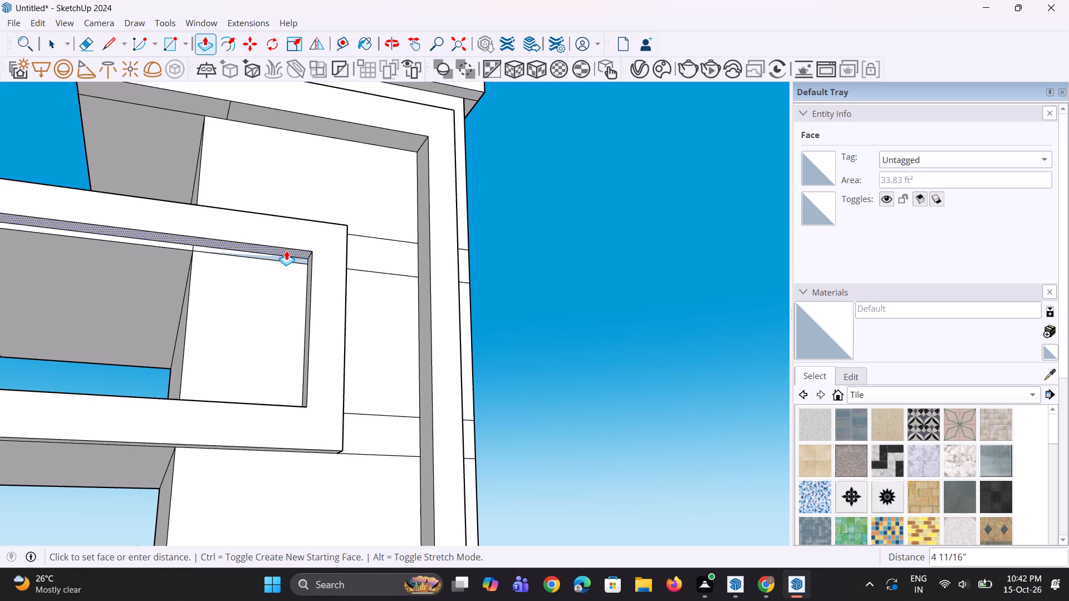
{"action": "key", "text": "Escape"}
Offset the block's front wall face enclosed by the C-shaped frame inward about 1' 3".
{"action": "scroll", "coordinate": [286, 250], "scroll_direction": "down", "scroll_amount": 4}
{"action": "middle_click_drag", "start_coordinate": [288, 306], "coordinate": [279, 391]}
{"action": "scroll", "coordinate": [251, 372], "scroll_direction": "up", "scroll_amount": 2}
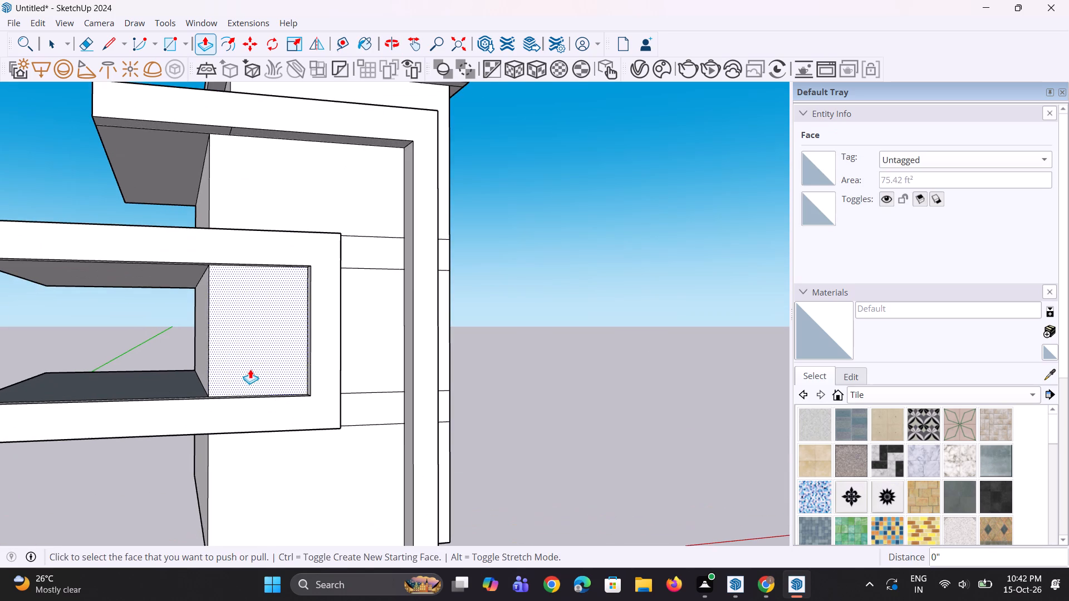
{"action": "key", "text": "space"}
{"action": "key", "text": "space"}
{"action": "left_click", "coordinate": [261, 369]}
{"action": "scroll", "coordinate": [276, 363], "scroll_direction": "down", "scroll_amount": 5}
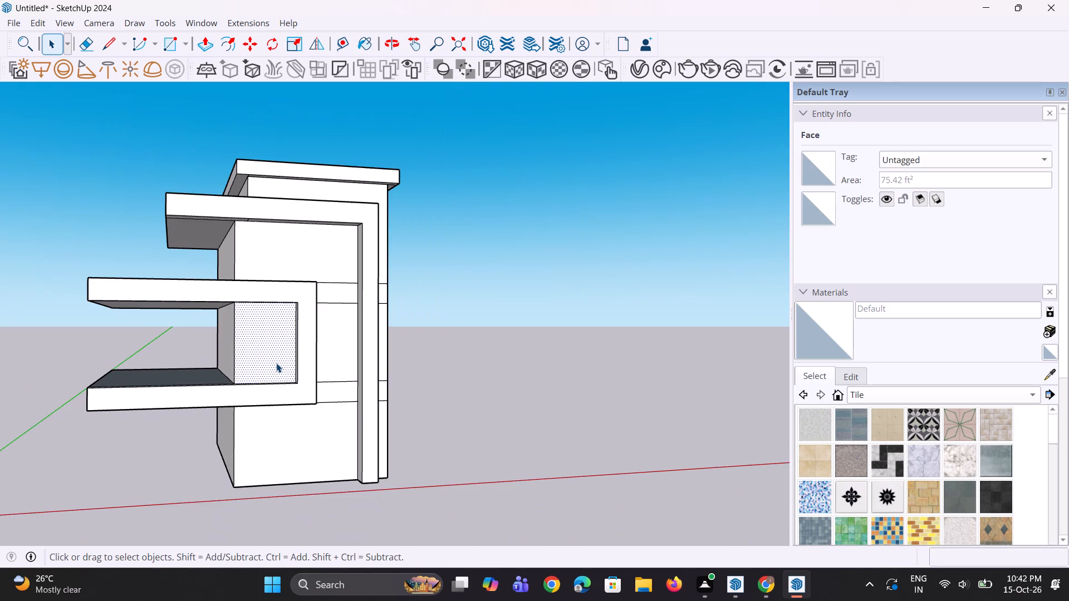
{"action": "scroll", "coordinate": [276, 363], "scroll_direction": "up", "scroll_amount": 1}
{"action": "key", "text": "f"}
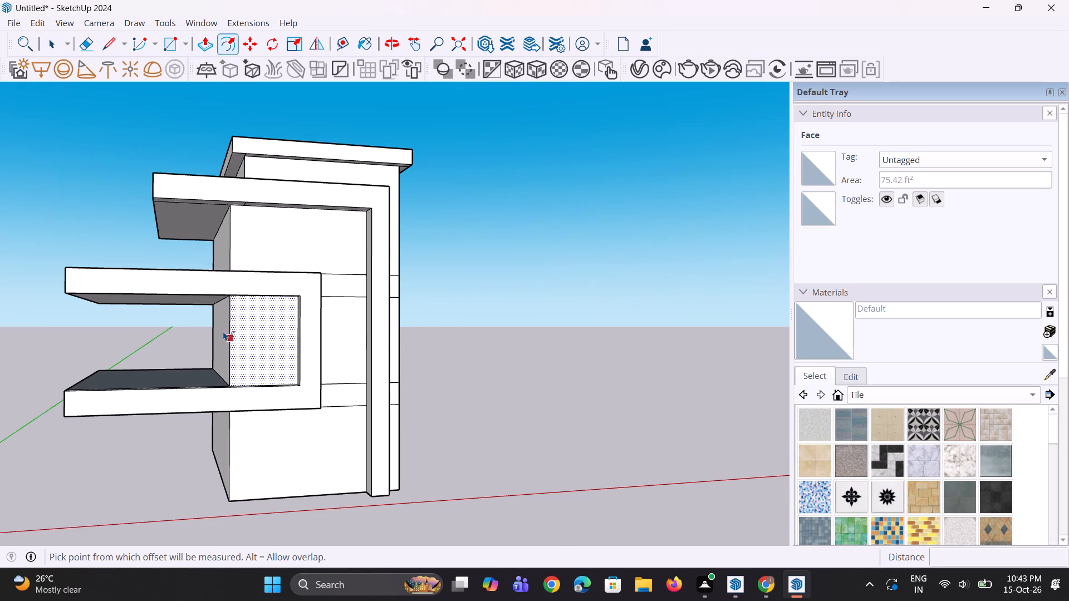
{"action": "left_click", "coordinate": [223, 331]}
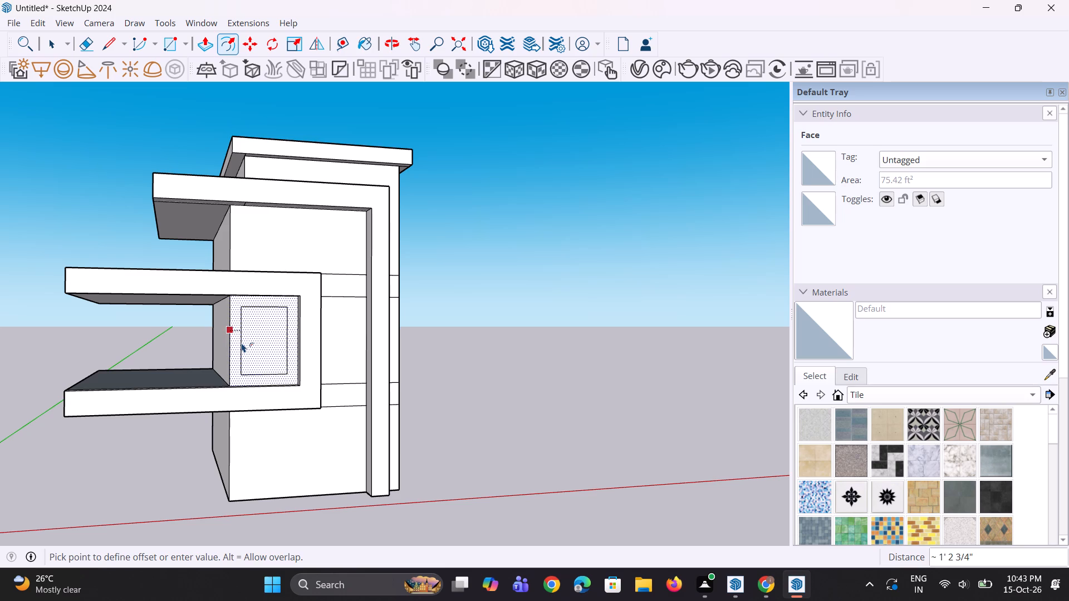
{"action": "left_click", "coordinate": [242, 343]}
{"action": "key", "text": "space"}
{"action": "key", "text": "space"}
{"action": "left_click", "coordinate": [454, 363]}
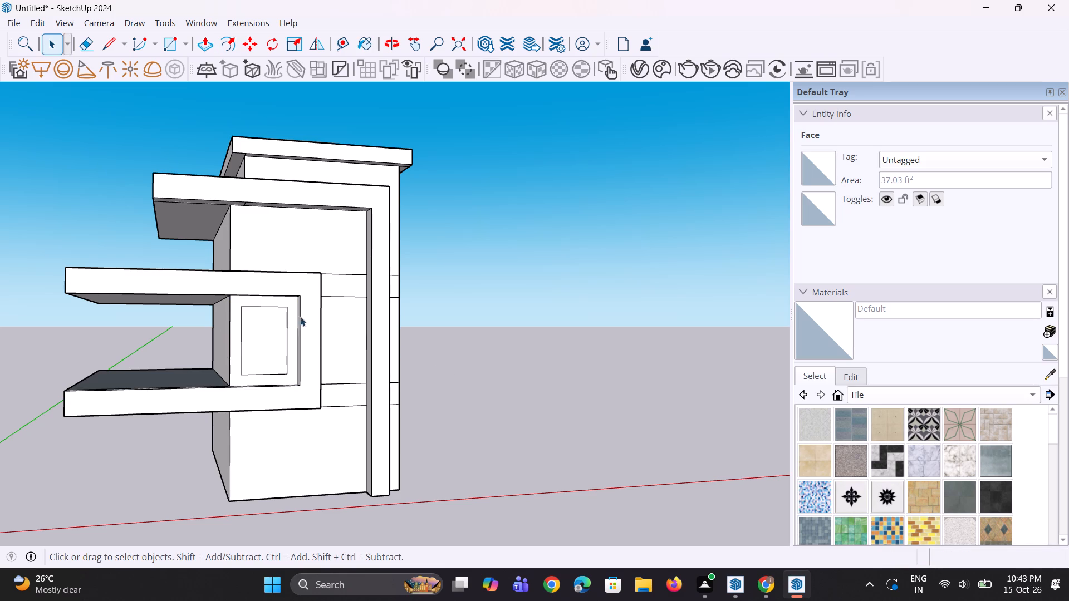
Push the offset inner panel on the block's front wall inward about 1' 1" to form a window recess.
{"action": "scroll", "coordinate": [276, 298], "scroll_direction": "up", "scroll_amount": 5}
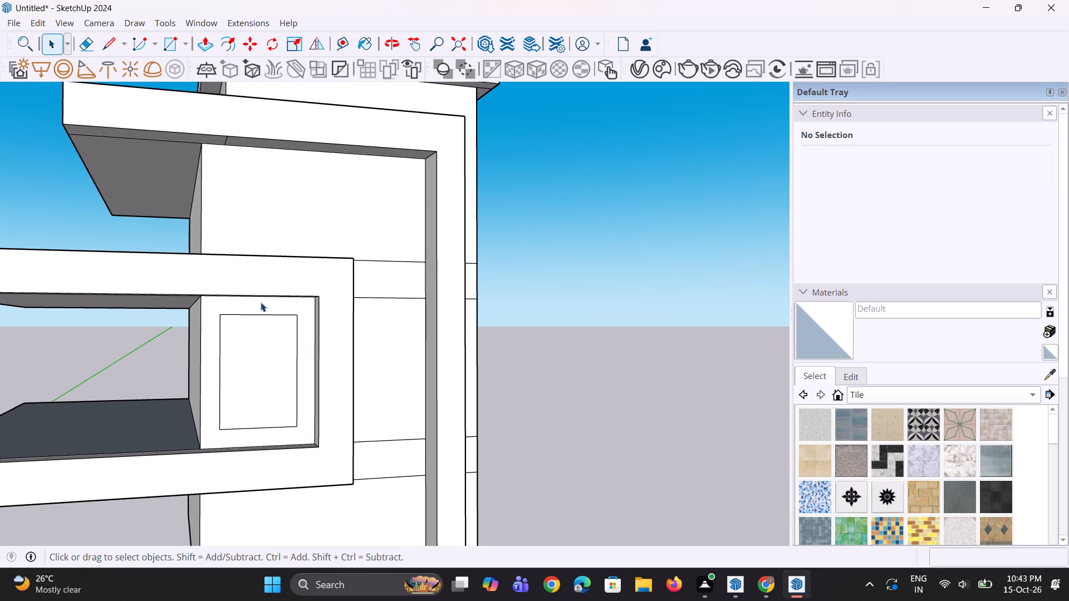
{"action": "key", "text": "p"}
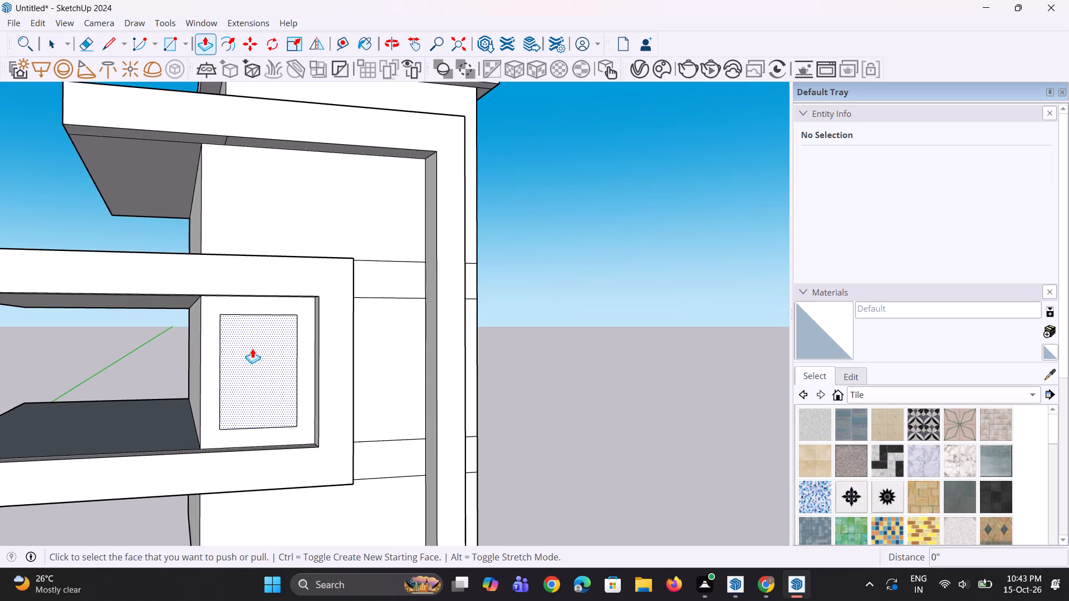
{"action": "left_click", "coordinate": [253, 361]}
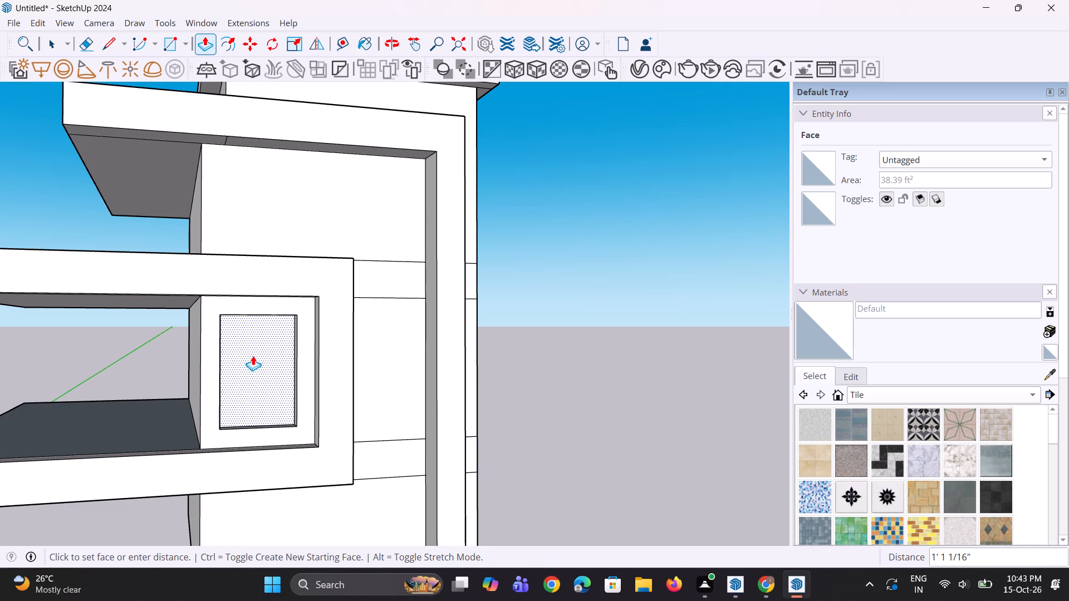
{"action": "left_click", "coordinate": [252, 354]}
{"action": "middle_click_drag", "start_coordinate": [252, 354], "coordinate": [222, 382]}
{"action": "key", "text": "space"}
{"action": "key", "text": "space"}
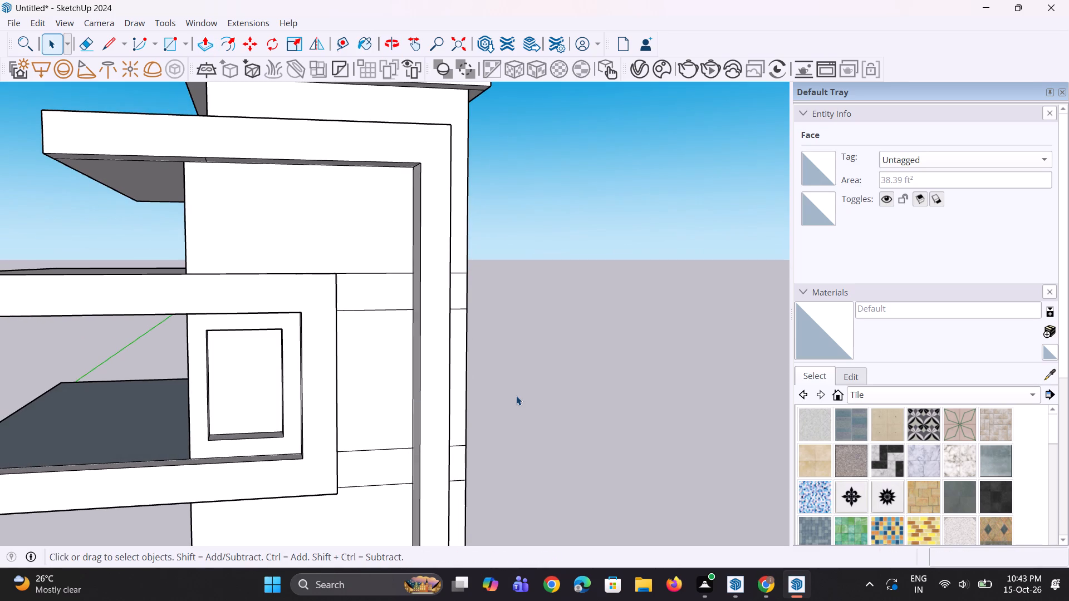
{"action": "left_click", "coordinate": [516, 396]}
{"action": "scroll", "coordinate": [336, 316], "scroll_direction": "down", "scroll_amount": 4}
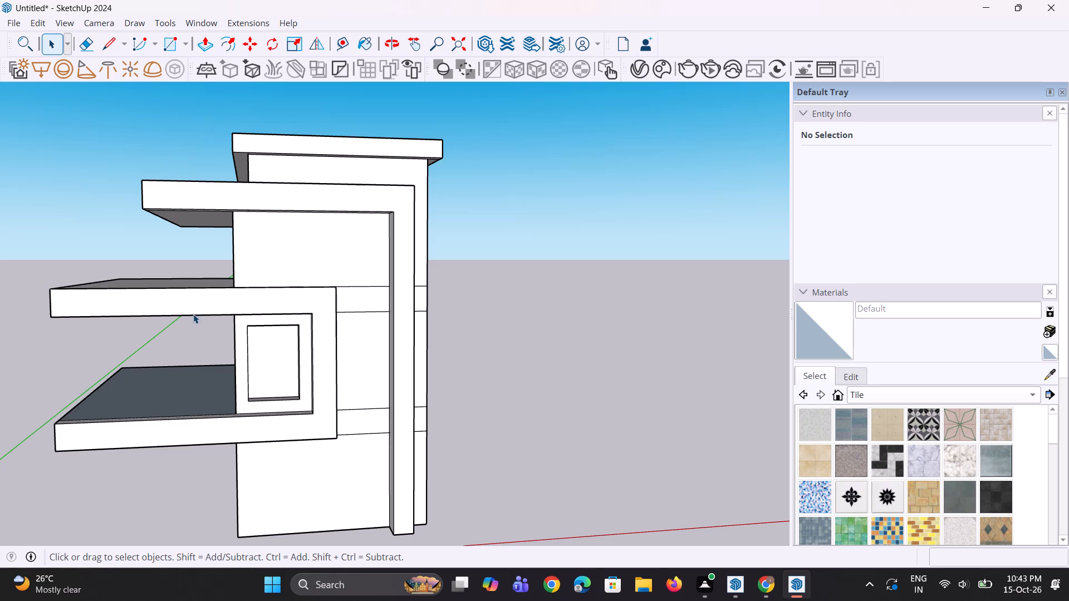
Erase the short seam edge crossing the top face of the C-shaped frame's upper arm.
{"action": "middle_click_drag", "start_coordinate": [166, 312], "coordinate": [335, 410]}
{"action": "scroll", "coordinate": [331, 410], "scroll_direction": "up", "scroll_amount": 1}
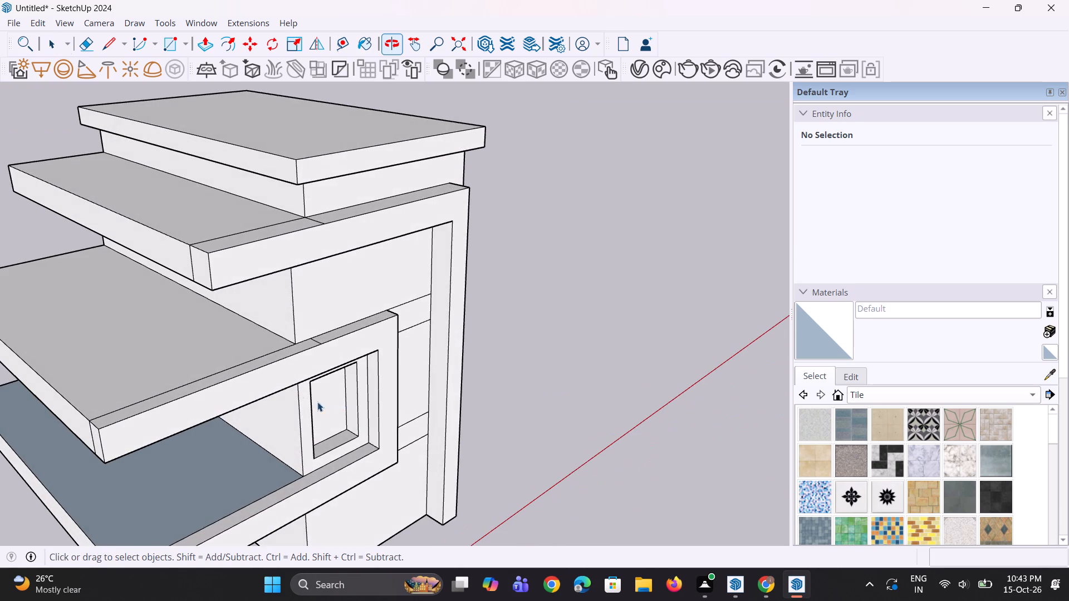
{"action": "scroll", "coordinate": [322, 344], "scroll_direction": "up", "scroll_amount": 2}
{"action": "middle_click_drag", "start_coordinate": [322, 344], "coordinate": [316, 396]}
{"action": "key", "text": "e"}
{"action": "scroll", "coordinate": [317, 390], "scroll_direction": "up", "scroll_amount": 2}
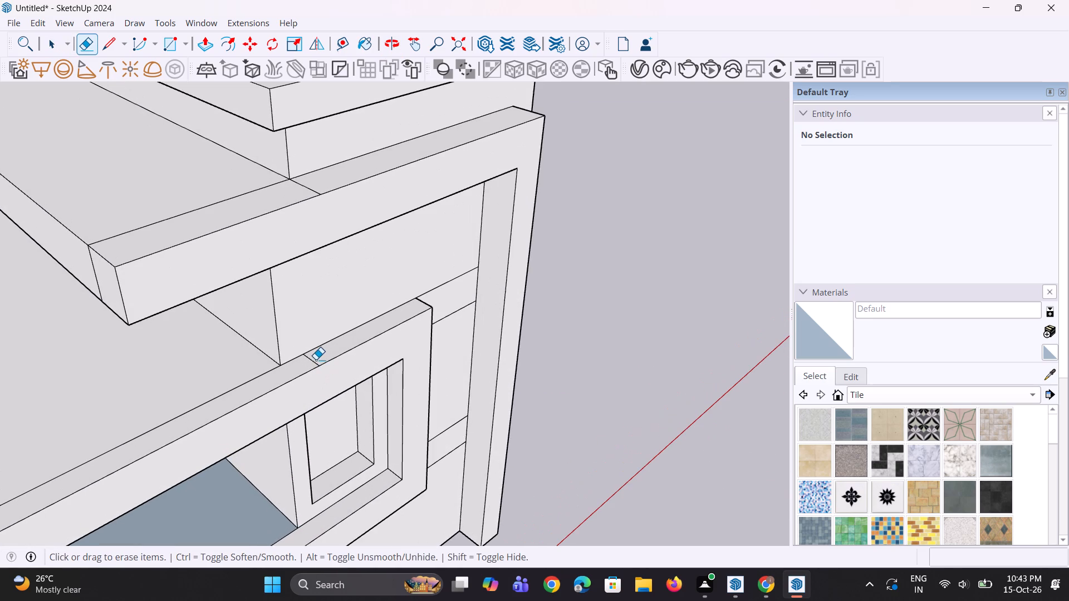
{"action": "left_click", "coordinate": [314, 361]}
{"action": "scroll", "coordinate": [344, 332], "scroll_direction": "down", "scroll_amount": 4}
{"action": "middle_click_drag", "start_coordinate": [317, 401], "coordinate": [296, 357]}
{"action": "key", "text": "space"}
{"action": "key", "text": "space"}
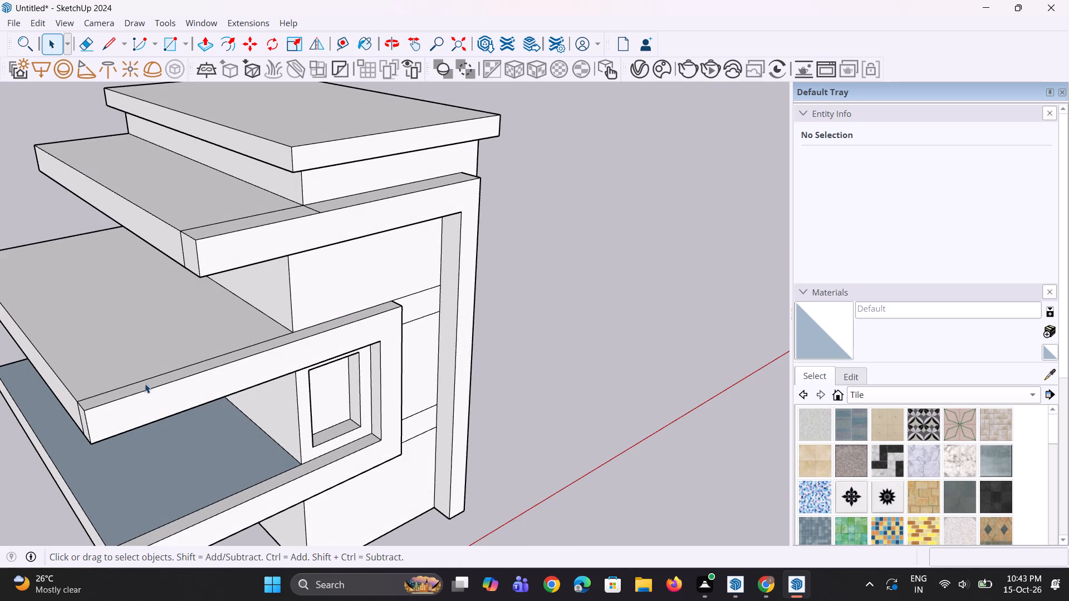
Copy the upper arm's top front edge down about 3 9/16" onto the C-shaped frame's front face.
{"action": "left_click", "coordinate": [149, 388]}
{"action": "scroll", "coordinate": [45, 442], "scroll_direction": "up", "scroll_amount": 2}
{"action": "key", "text": "m"}
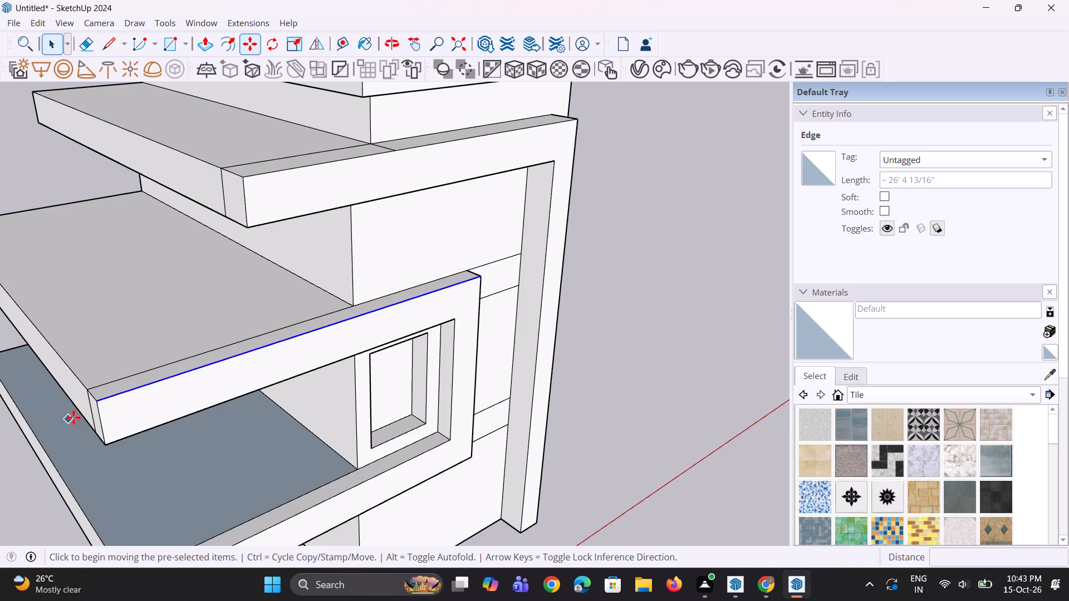
{"action": "scroll", "coordinate": [79, 417], "scroll_direction": "up", "scroll_amount": 5, "text": "ctrl"}
{"action": "left_click", "coordinate": [120, 388]}
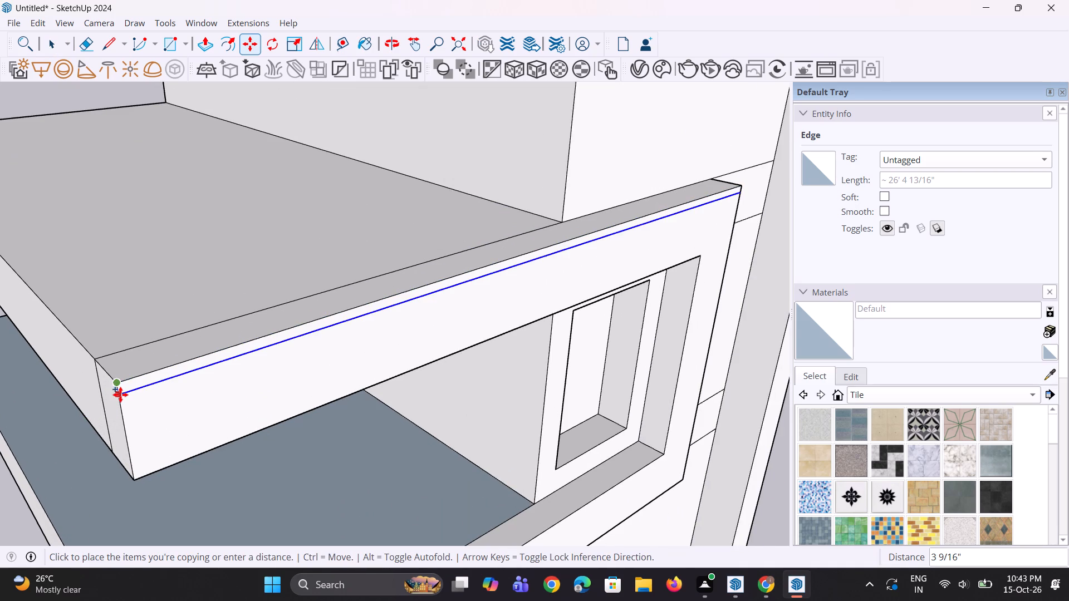
{"action": "left_click", "coordinate": [120, 395]}
{"action": "middle_click_drag", "start_coordinate": [142, 403], "coordinate": [144, 324]}
{"action": "scroll", "coordinate": [144, 324], "scroll_direction": "down", "scroll_amount": 4}
{"action": "key", "text": "space"}
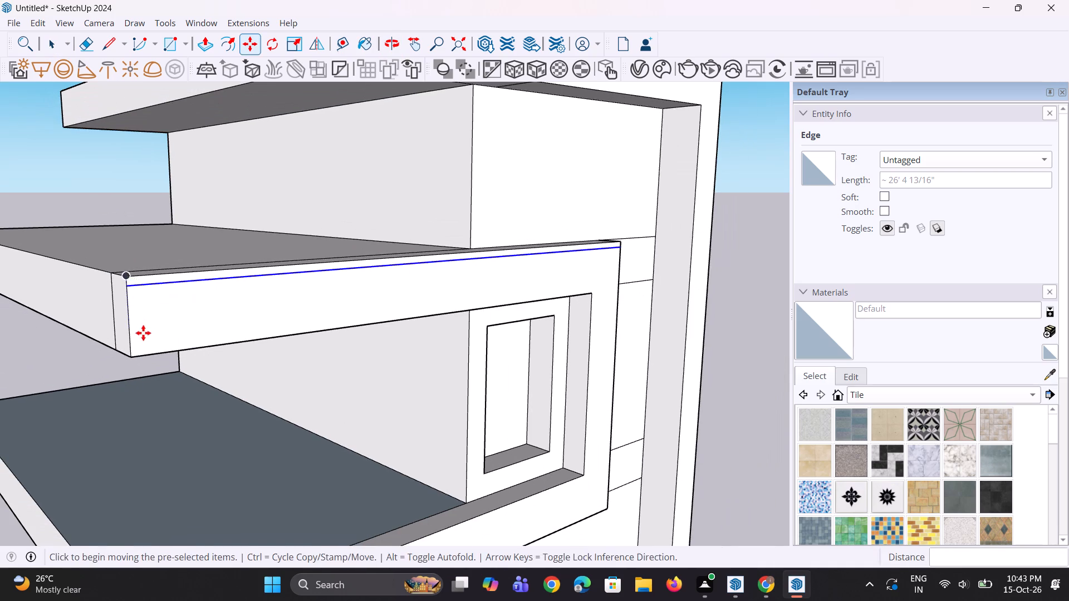
{"action": "key", "text": "space"}
Copy the upper arm's bottom front edge a short distance upward onto the C-shaped frame's front face.
{"action": "left_click", "coordinate": [140, 356]}
{"action": "scroll", "coordinate": [131, 365], "scroll_direction": "up", "scroll_amount": 2}
{"action": "key", "text": "m"}
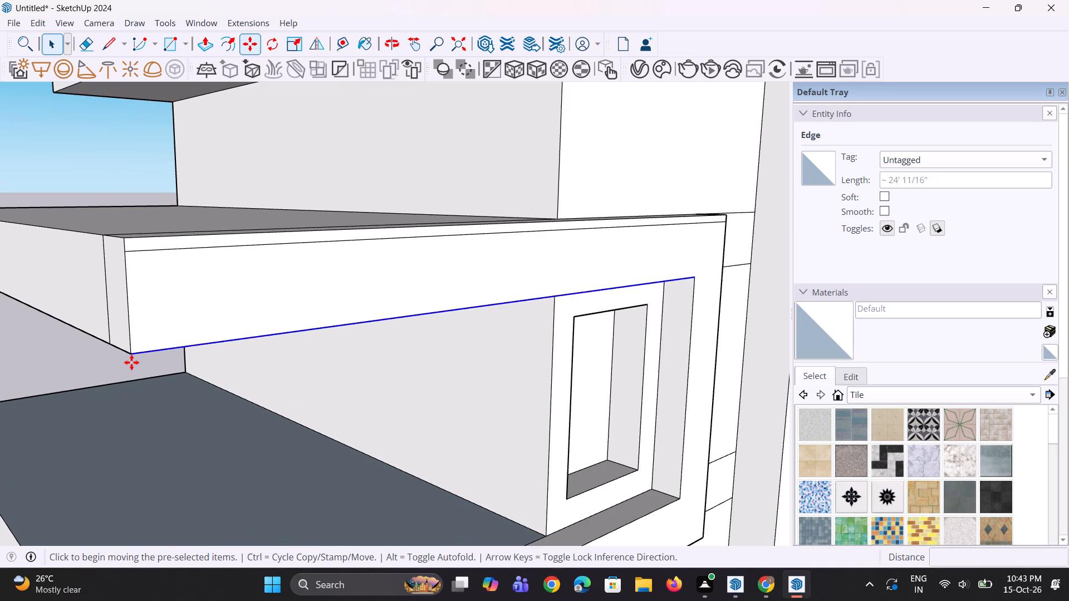
{"action": "scroll", "coordinate": [128, 362], "scroll_direction": "up", "scroll_amount": 2}
{"action": "left_click", "coordinate": [131, 349]}
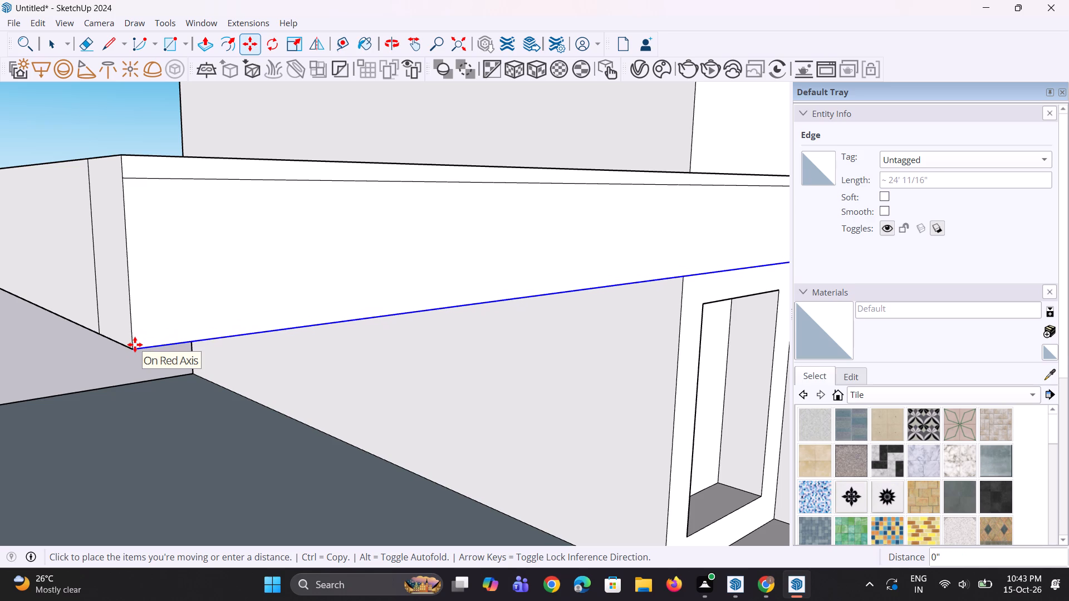
{"action": "key", "text": "Escape"}
{"action": "key", "text": "space"}
{"action": "key", "text": "space"}
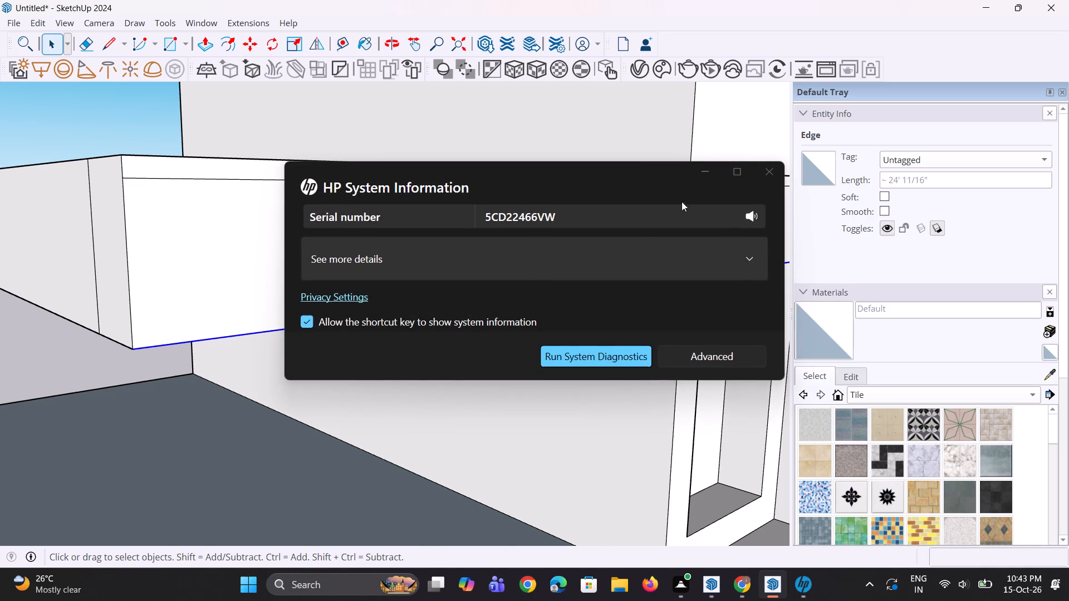
{"action": "left_click", "coordinate": [763, 179]}
{"action": "scroll", "coordinate": [206, 319], "scroll_direction": "up", "scroll_amount": 2}
{"action": "key", "text": "m"}
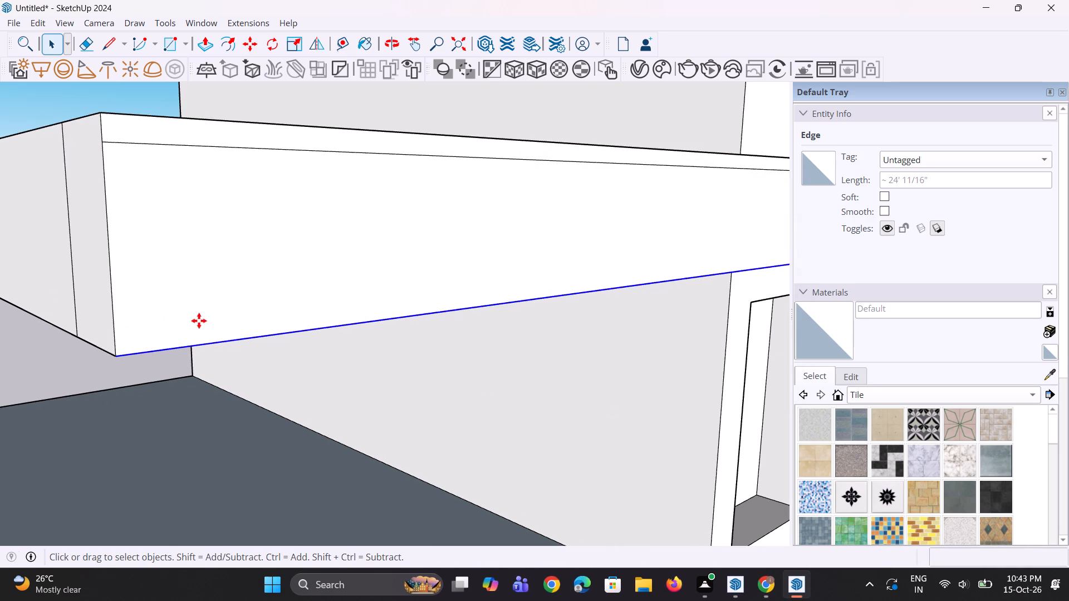
{"action": "left_click", "coordinate": [117, 357]}
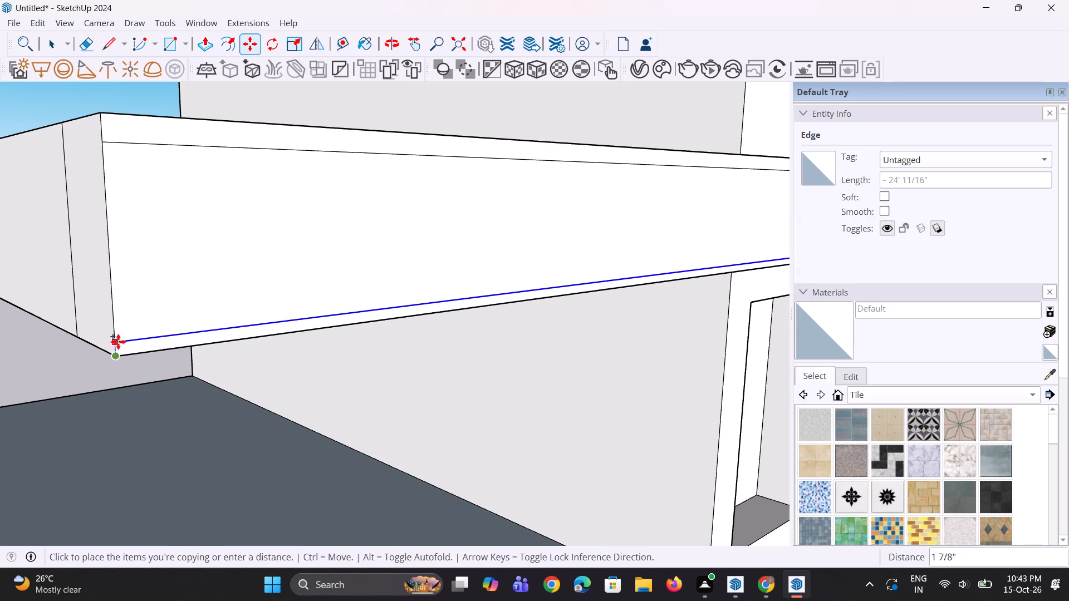
{"action": "left_click", "coordinate": [119, 337]}
{"action": "scroll", "coordinate": [119, 349], "scroll_direction": "down", "scroll_amount": 2}
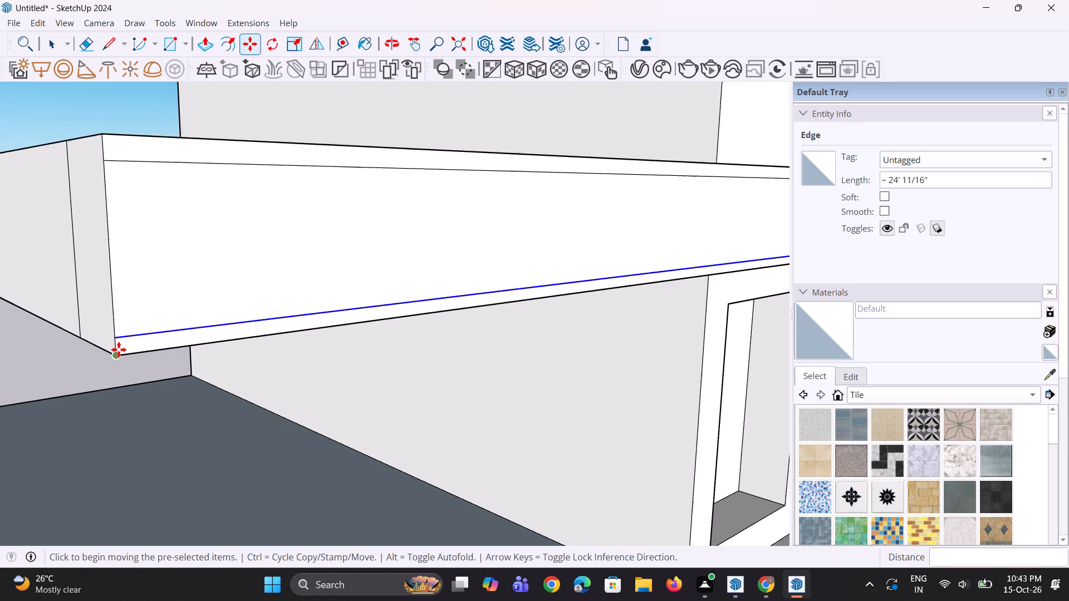
{"action": "scroll", "coordinate": [119, 349], "scroll_direction": "down", "scroll_amount": 8}
{"action": "key", "text": "space"}
{"action": "key", "text": "space"}
Draw a short line from the copied lower edge's end to the frame opening's inner corner, closing the strip.
{"action": "middle_click_drag", "start_coordinate": [354, 349], "coordinate": [273, 361]}
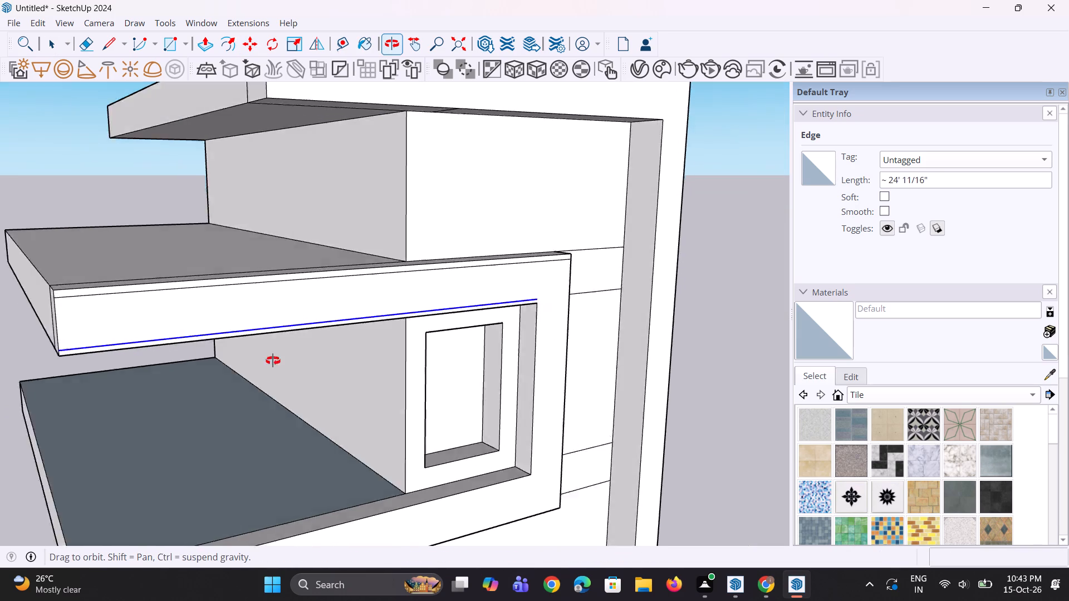
{"action": "middle_click_drag", "start_coordinate": [273, 361], "coordinate": [163, 384]}
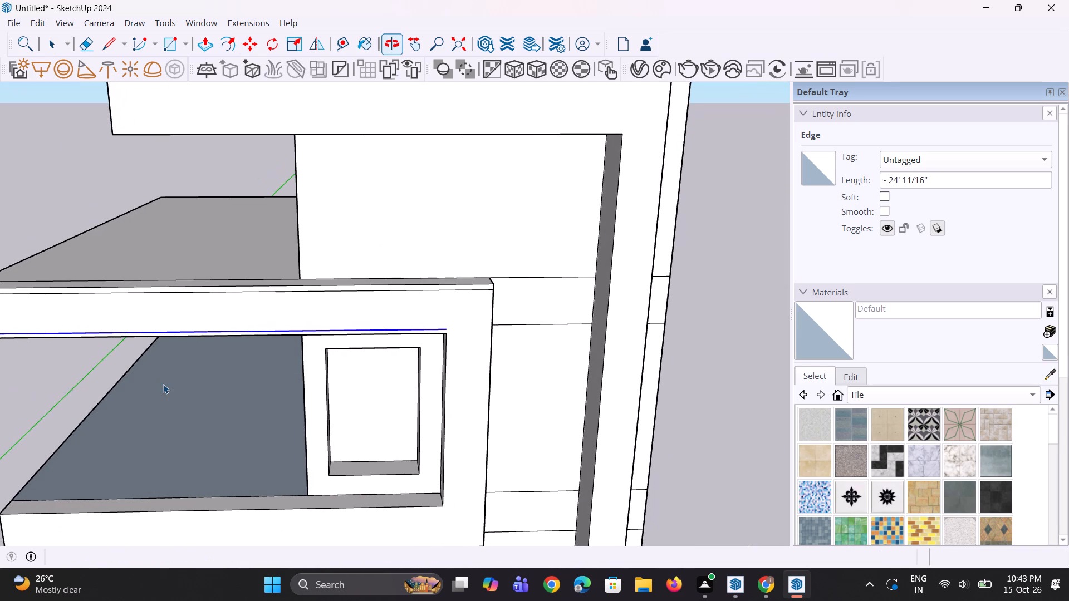
{"action": "scroll", "coordinate": [134, 334], "scroll_direction": "up", "scroll_amount": 1}
{"action": "scroll", "coordinate": [336, 328], "scroll_direction": "up", "scroll_amount": 10}
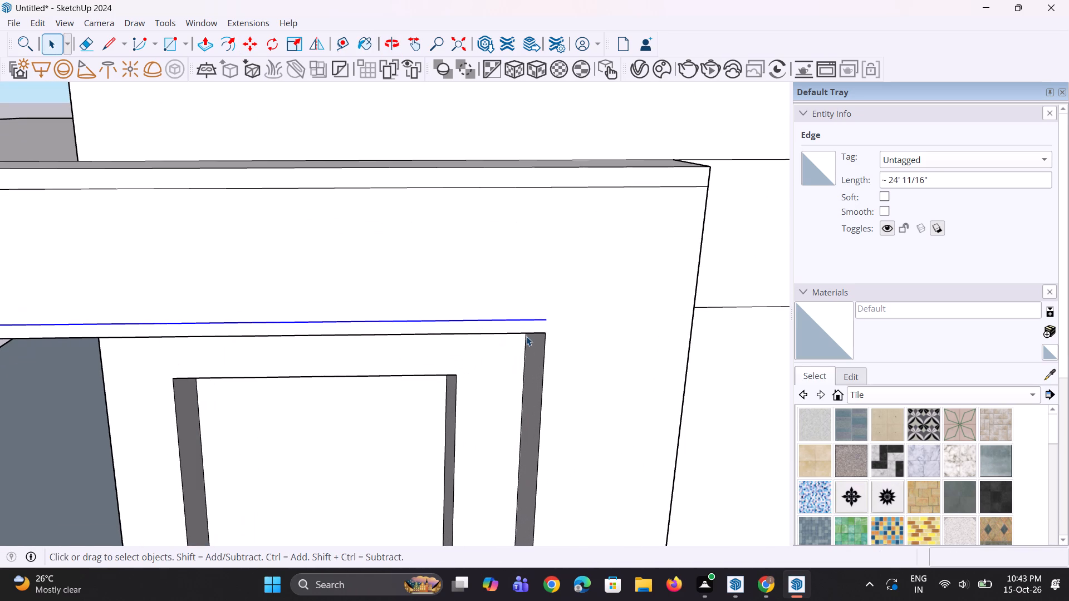
{"action": "key", "text": "l"}
{"action": "scroll", "coordinate": [547, 341], "scroll_direction": "up", "scroll_amount": 2}
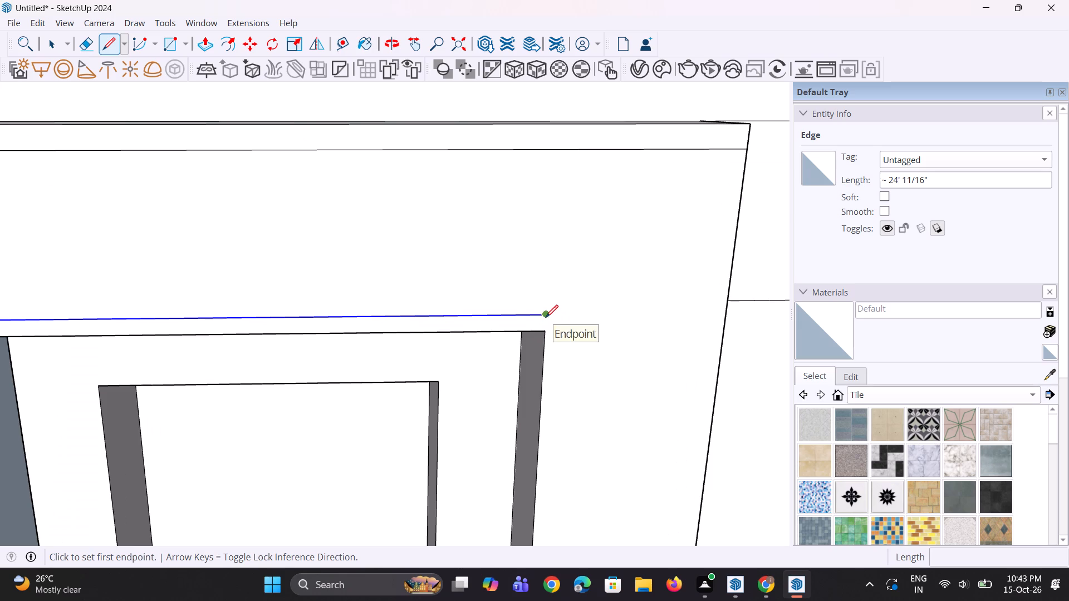
{"action": "left_click", "coordinate": [546, 316]}
{"action": "left_click", "coordinate": [540, 336]}
{"action": "key", "text": "space"}
{"action": "key", "text": "space"}
{"action": "scroll", "coordinate": [554, 362], "scroll_direction": "down", "scroll_amount": 9}
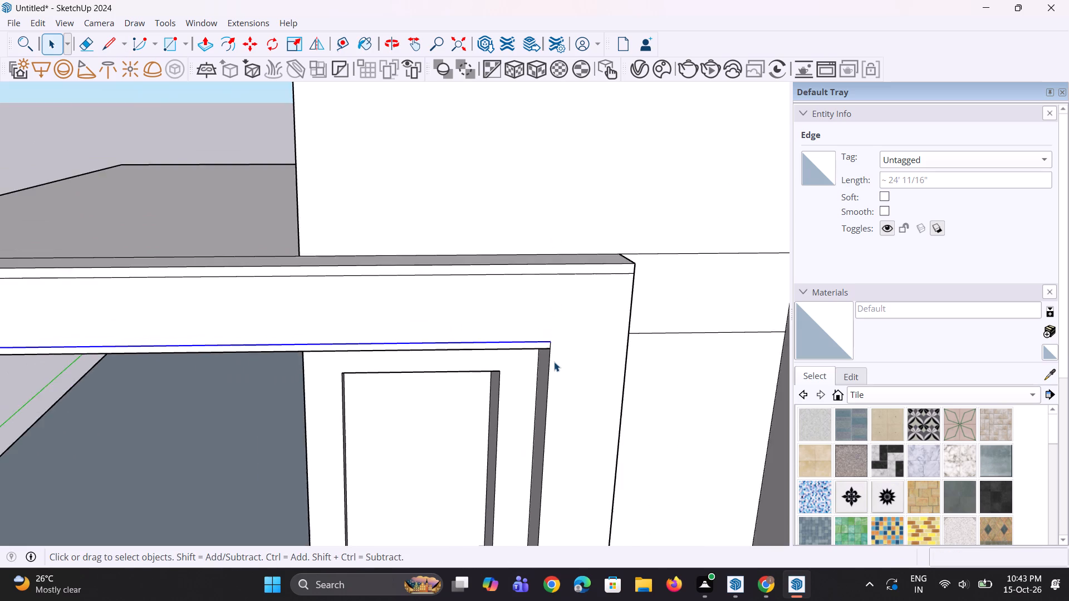
{"action": "scroll", "coordinate": [554, 362], "scroll_direction": "down", "scroll_amount": 5}
{"action": "left_click", "coordinate": [87, 393]}
Pull the narrow strip along the upper arm's bottom outward about 1 1/2" and repeat it on the top strip.
{"action": "scroll", "coordinate": [349, 345], "scroll_direction": "up", "scroll_amount": 5}
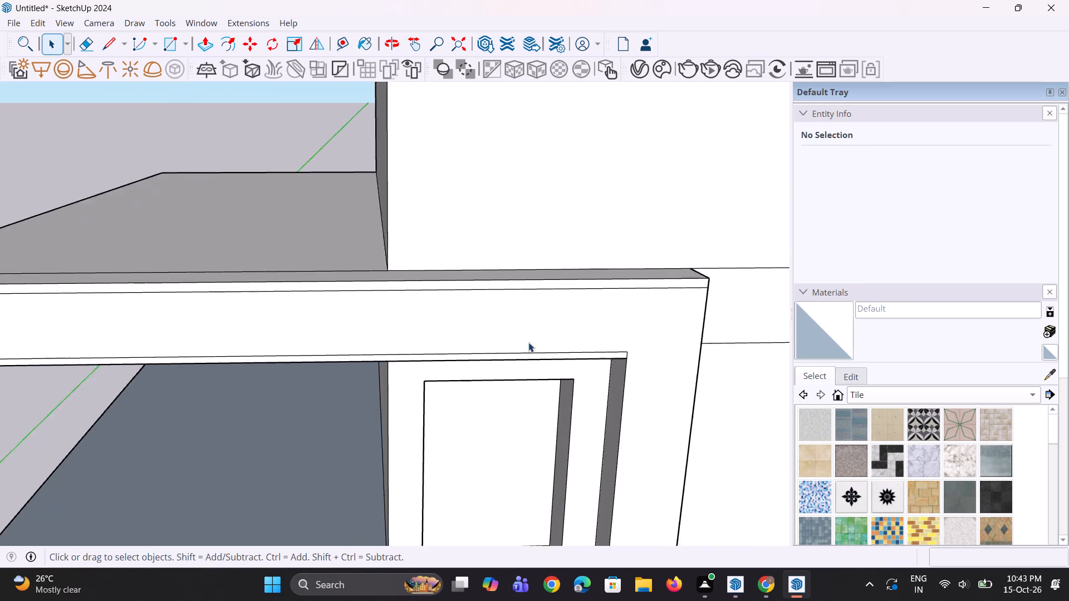
{"action": "scroll", "coordinate": [528, 342], "scroll_direction": "up", "scroll_amount": 4}
{"action": "key", "text": "p"}
{"action": "left_click", "coordinate": [600, 356]}
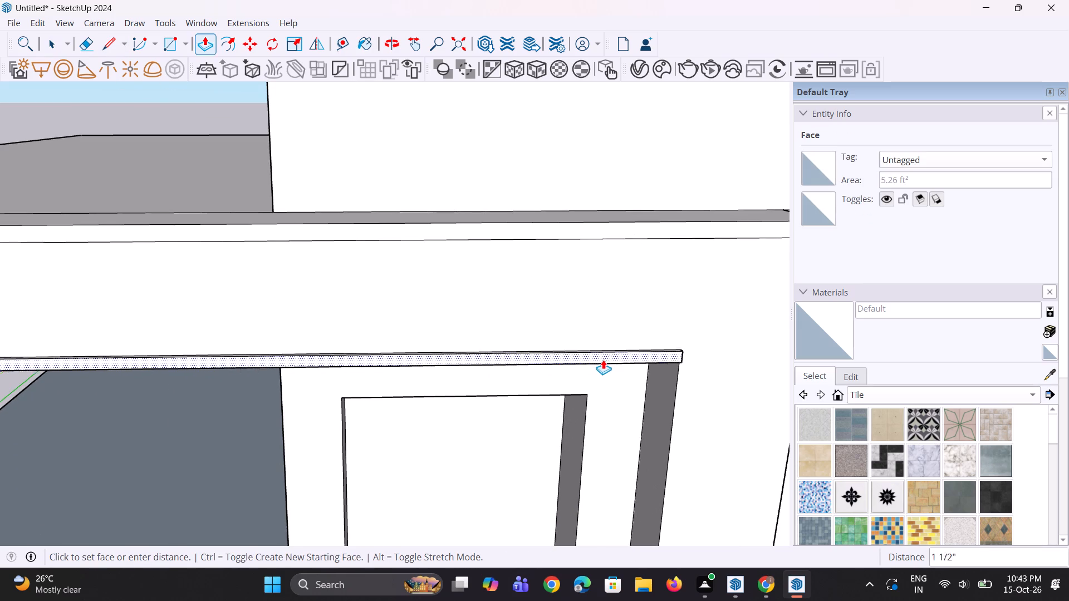
{"action": "left_click", "coordinate": [603, 359]}
{"action": "double_click", "coordinate": [581, 233]}
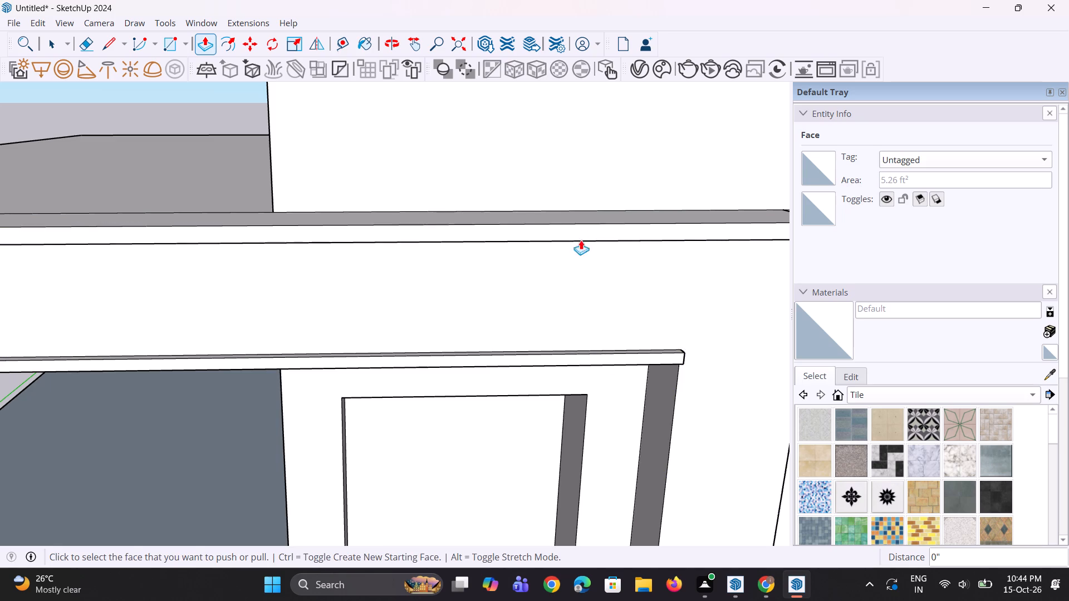
Examine the projecting trim strips on the C-shaped frame's upper arm and the building as a whole.
{"action": "scroll", "coordinate": [576, 287], "scroll_direction": "up", "scroll_amount": 1}
{"action": "scroll", "coordinate": [576, 287], "scroll_direction": "down", "scroll_amount": 8}
{"action": "middle_click_drag", "start_coordinate": [562, 264], "coordinate": [560, 223]}
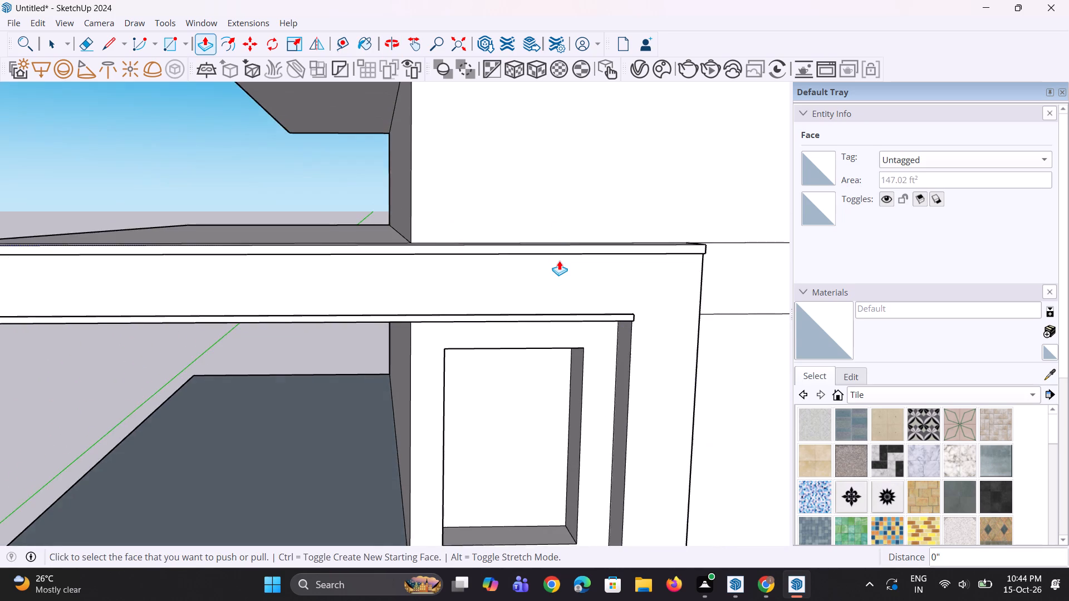
{"action": "scroll", "coordinate": [559, 262], "scroll_direction": "down", "scroll_amount": 5}
{"action": "scroll", "coordinate": [347, 309], "scroll_direction": "up", "scroll_amount": 3}
{"action": "scroll", "coordinate": [310, 328], "scroll_direction": "down", "scroll_amount": 18}
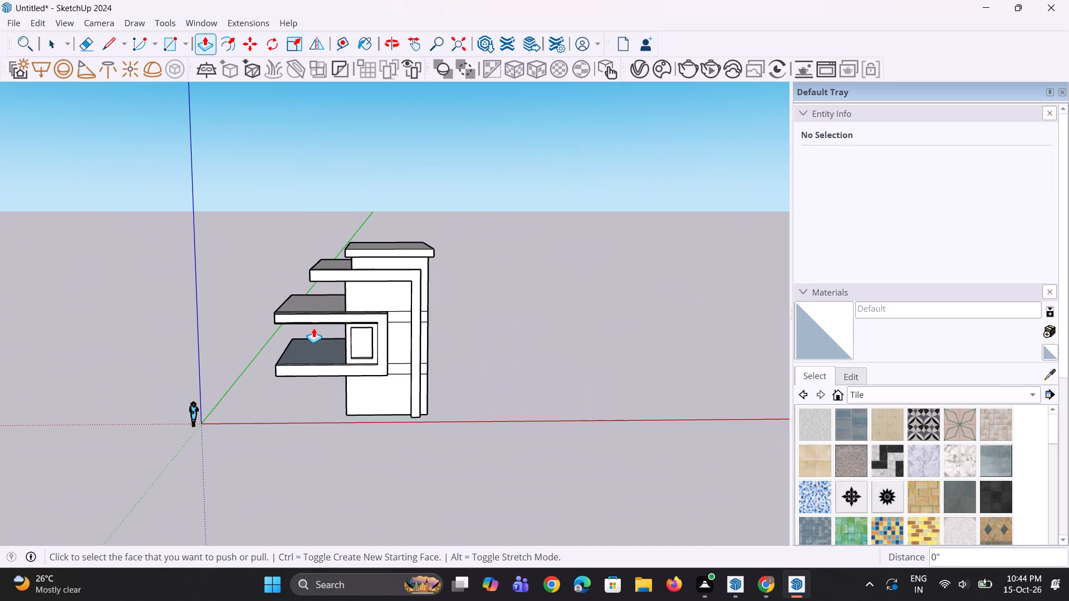
{"action": "key", "text": "space"}
{"action": "key", "text": "space"}
Pull the top face of the upper arm's lower trim strip upward about 15/16" to thicken it.
{"action": "scroll", "coordinate": [312, 362], "scroll_direction": "up", "scroll_amount": 6}
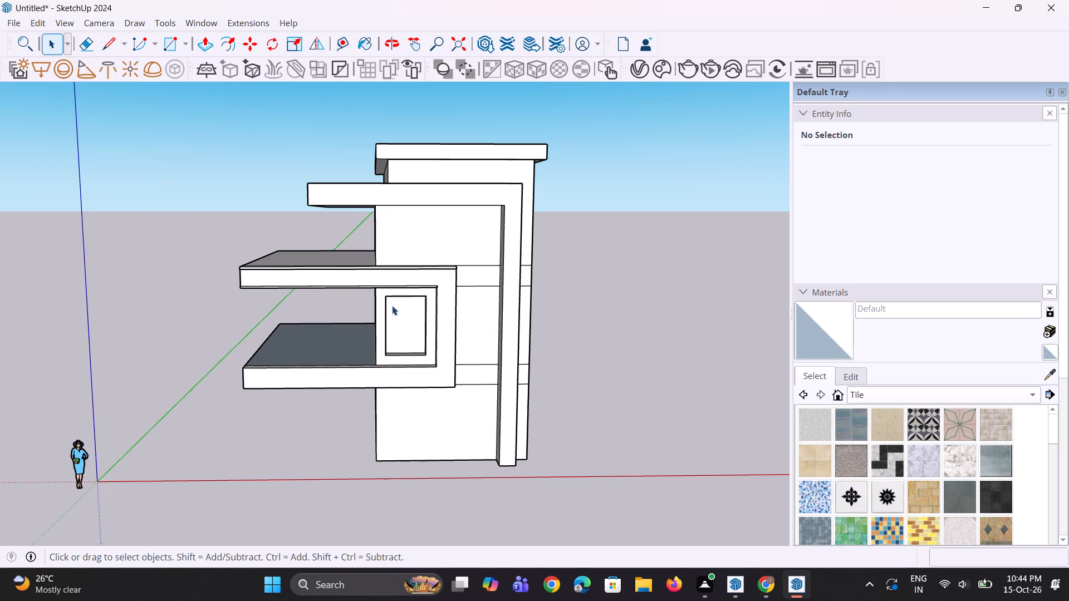
{"action": "scroll", "coordinate": [401, 274], "scroll_direction": "up", "scroll_amount": 8}
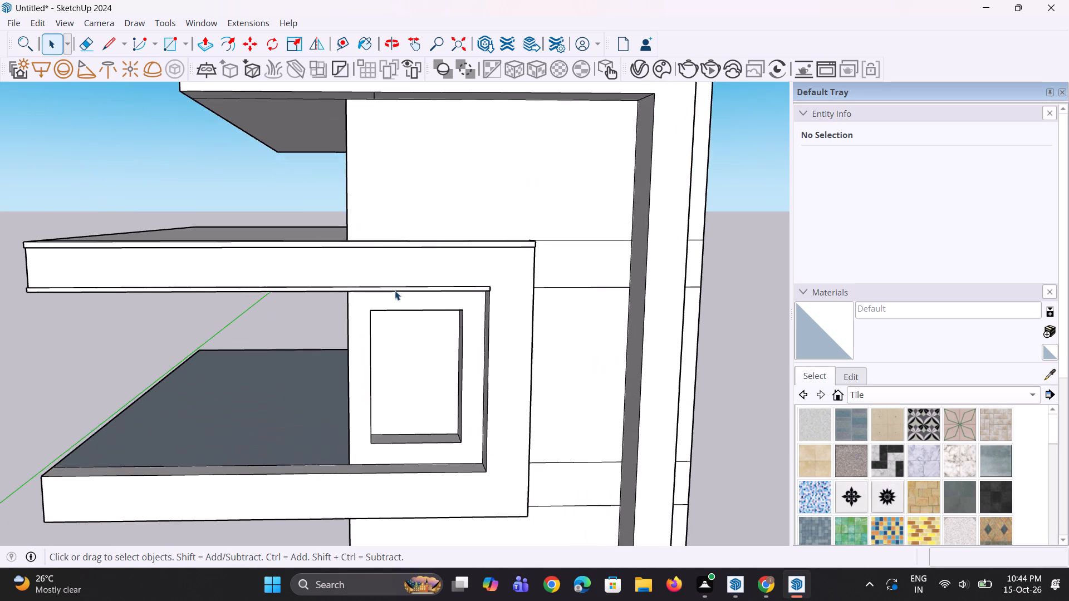
{"action": "middle_click_drag", "start_coordinate": [392, 305], "coordinate": [383, 370]}
{"action": "scroll", "coordinate": [404, 316], "scroll_direction": "up", "scroll_amount": 10}
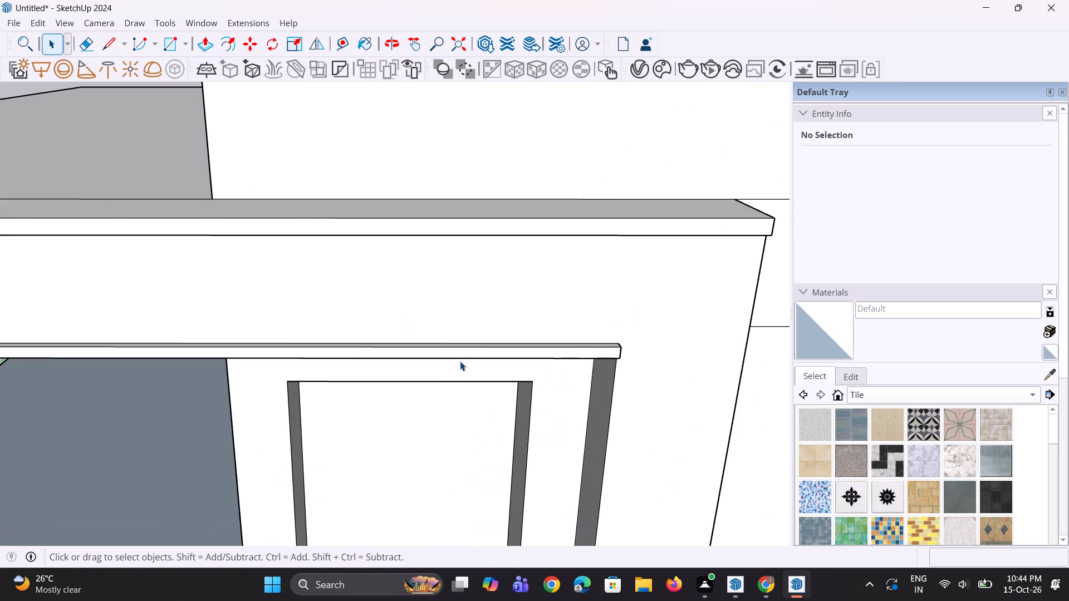
{"action": "key", "text": "p"}
{"action": "scroll", "coordinate": [455, 351], "scroll_direction": "up", "scroll_amount": 2}
{"action": "left_click", "coordinate": [457, 342]}
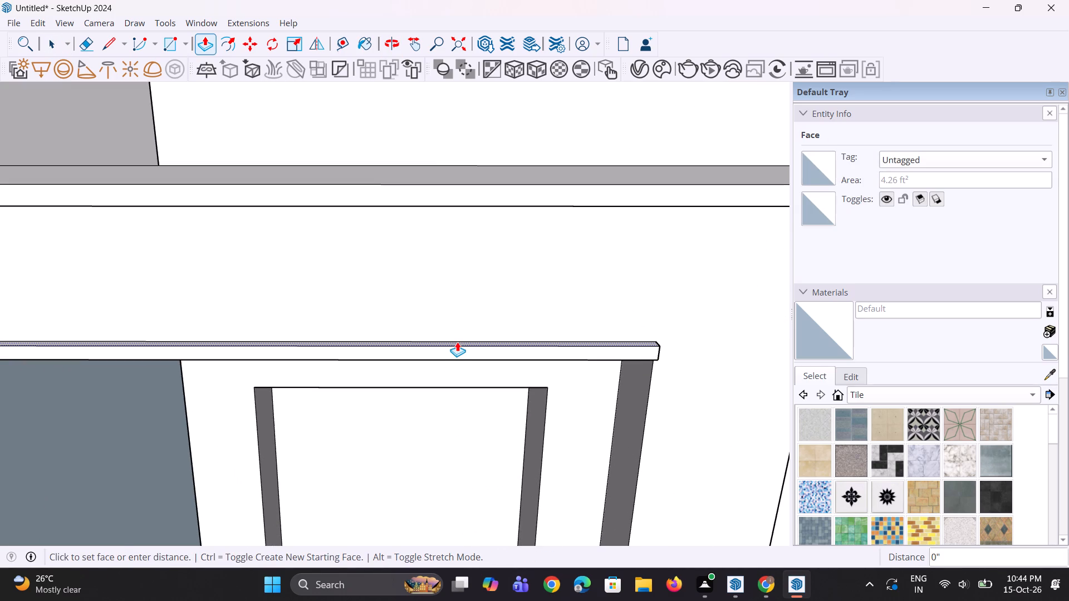
{"action": "left_click", "coordinate": [458, 337]}
{"action": "scroll", "coordinate": [458, 331], "scroll_direction": "down", "scroll_amount": 7}
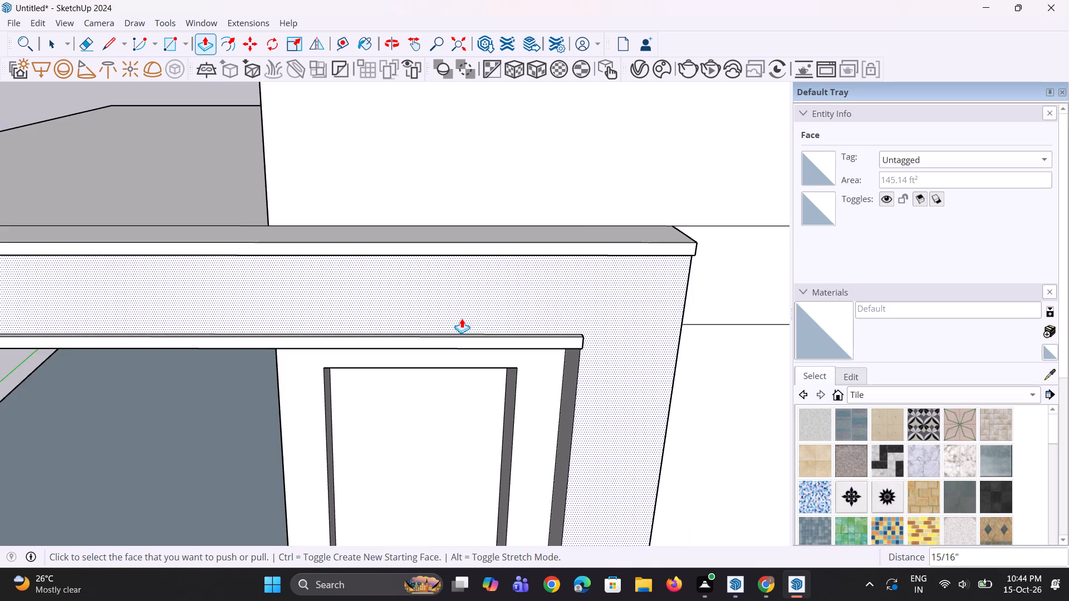
{"action": "scroll", "coordinate": [462, 318], "scroll_direction": "down", "scroll_amount": 3}
{"action": "middle_click_drag", "start_coordinate": [448, 390], "coordinate": [448, 296]}
{"action": "scroll", "coordinate": [452, 280], "scroll_direction": "down", "scroll_amount": 10}
{"action": "middle_click_drag", "start_coordinate": [357, 405], "coordinate": [360, 416]}
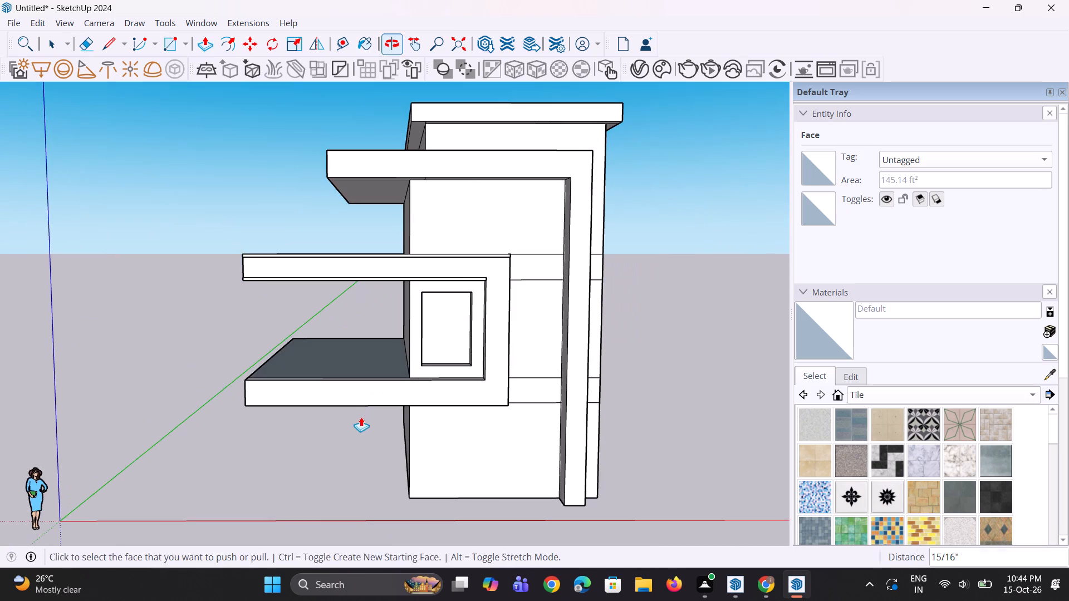
{"action": "key", "text": "space"}
{"action": "key", "text": "space"}
Copy the lower arm's top front edge down about 3 11/16" onto the C-shaped frame's front face.
{"action": "scroll", "coordinate": [286, 441], "scroll_direction": "up", "scroll_amount": 7}
{"action": "left_click", "coordinate": [296, 346]}
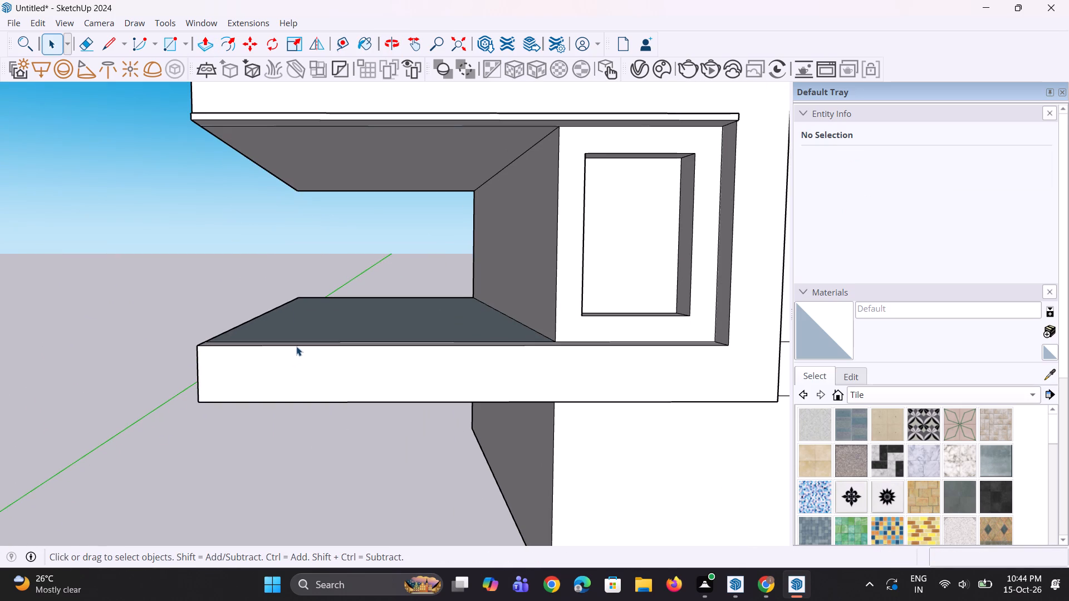
{"action": "scroll", "coordinate": [153, 376], "scroll_direction": "up", "scroll_amount": 2}
{"action": "key", "text": "m"}
{"action": "scroll", "coordinate": [234, 366], "scroll_direction": "up", "scroll_amount": 2, "text": "ctrl"}
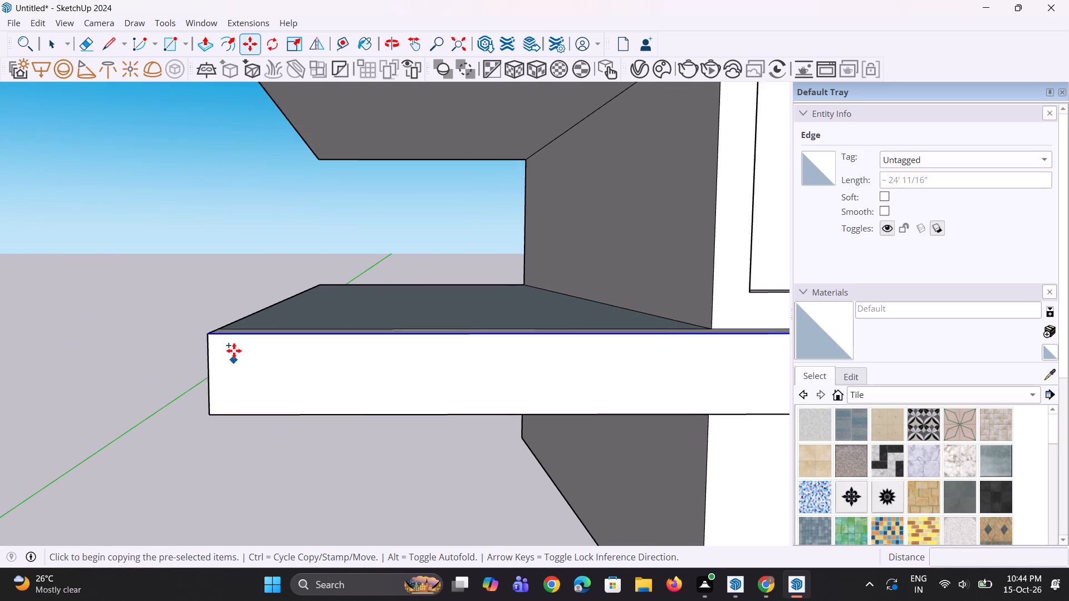
{"action": "left_click", "coordinate": [207, 336]}
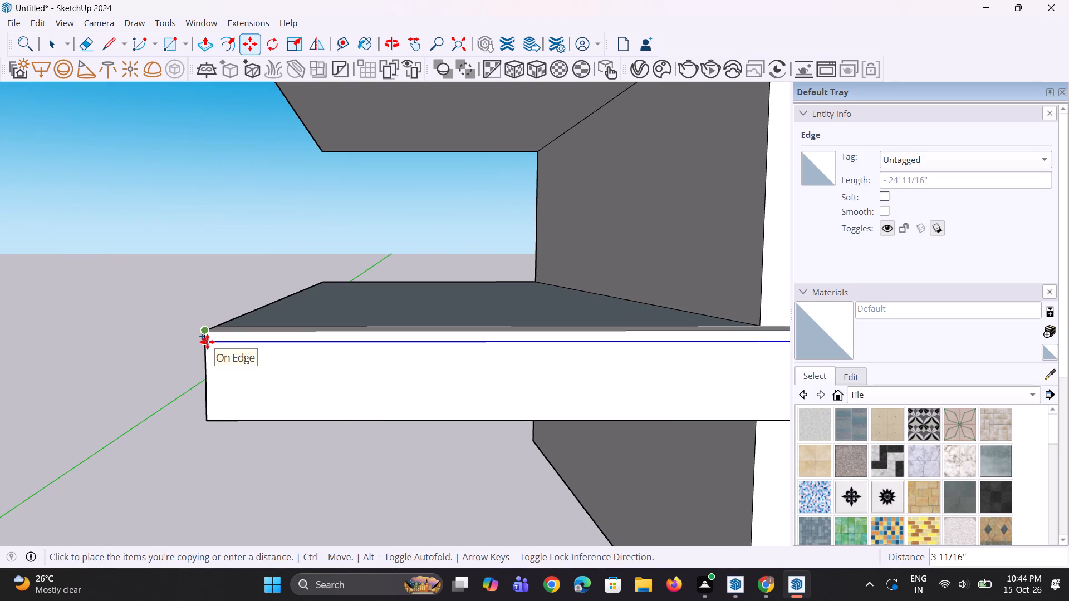
{"action": "left_click", "coordinate": [207, 342]}
{"action": "scroll", "coordinate": [188, 341], "scroll_direction": "down", "scroll_amount": 5}
{"action": "key", "text": "space"}
{"action": "key", "text": "space"}
{"action": "left_click", "coordinate": [279, 440]}
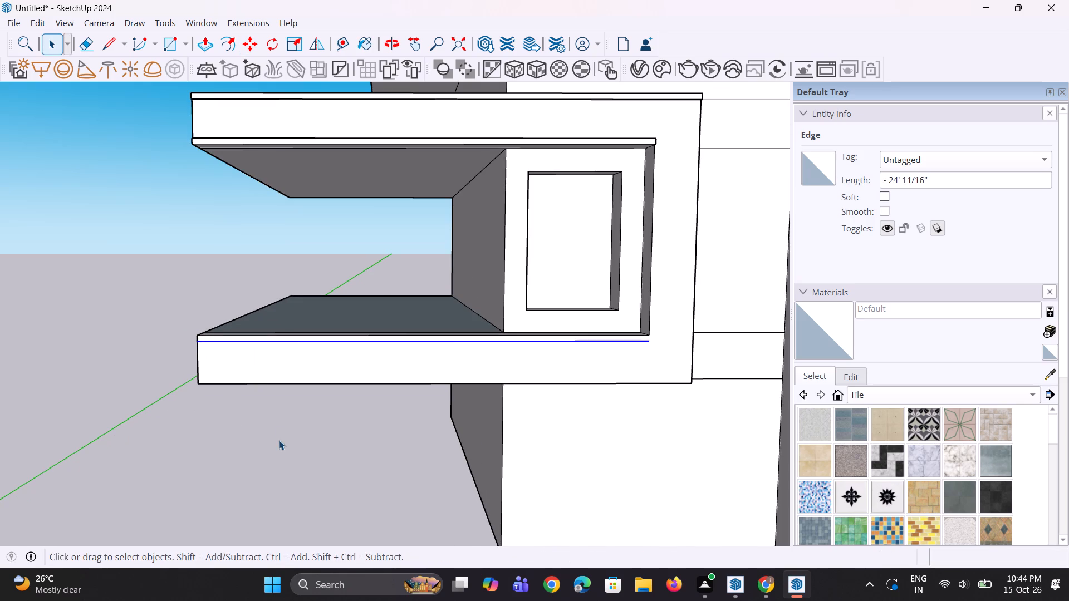
Copy the lower arm's bottom front edge a short distance upward onto the C-shaped frame's front face.
{"action": "scroll", "coordinate": [251, 383], "scroll_direction": "up", "scroll_amount": 2}
{"action": "left_click", "coordinate": [238, 383]}
{"action": "scroll", "coordinate": [194, 391], "scroll_direction": "up", "scroll_amount": 2}
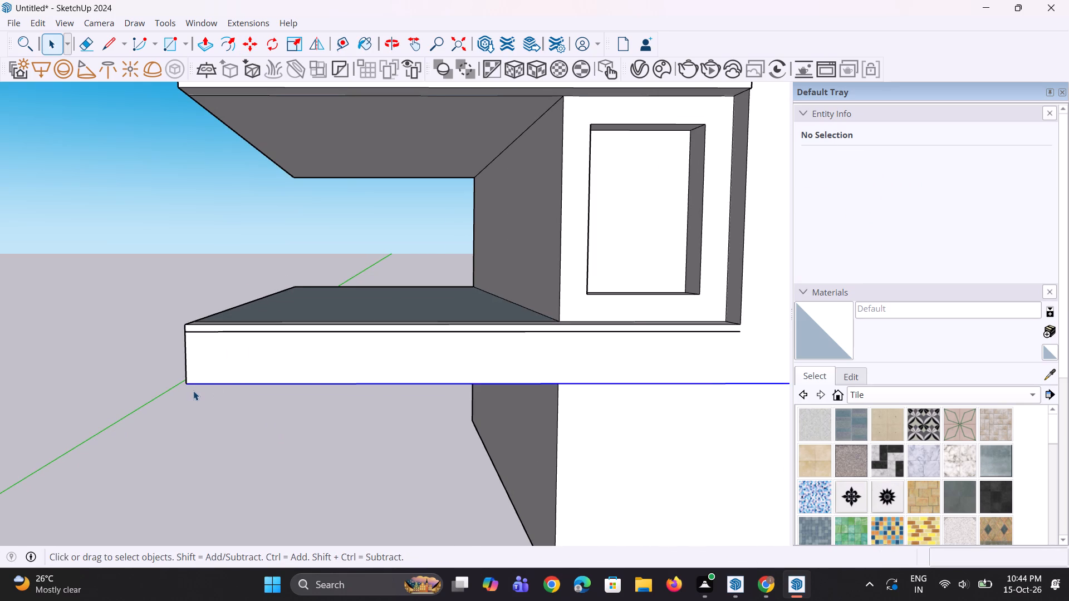
{"action": "key", "text": "m"}
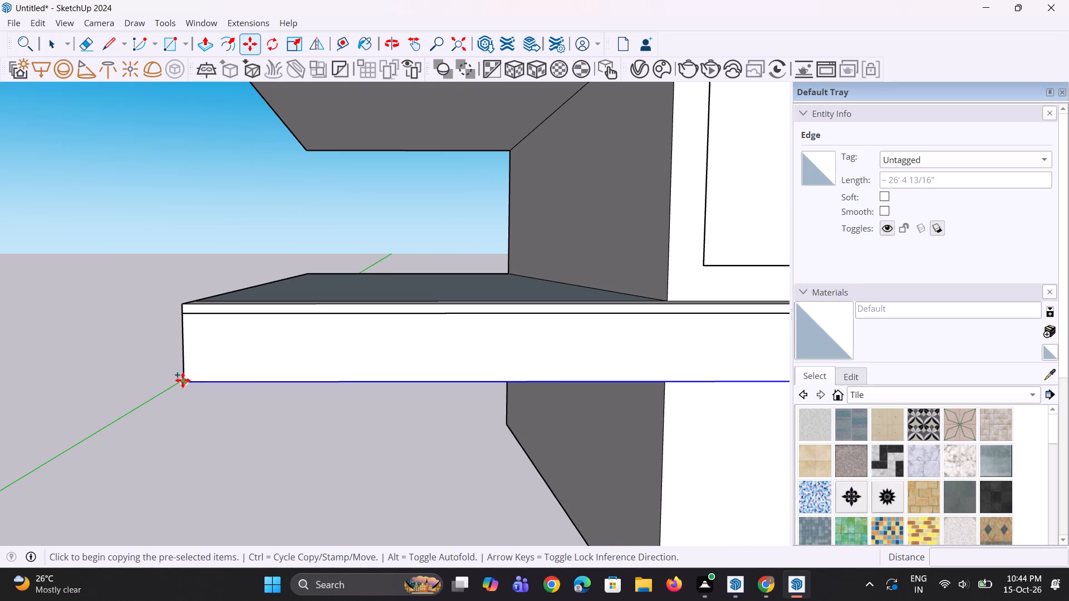
{"action": "left_click", "coordinate": [183, 380]}
{"action": "left_click", "coordinate": [182, 372]}
{"action": "scroll", "coordinate": [136, 413], "scroll_direction": "down", "scroll_amount": 5}
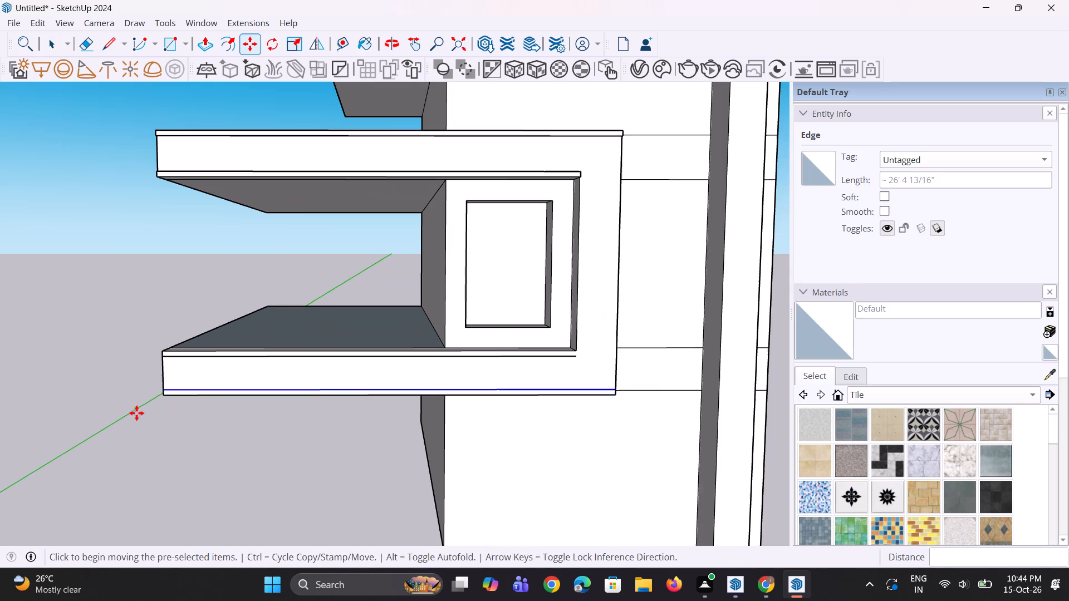
Draw a short vertical edge closing the inner end of the upper strip outline on the C-shaped frame's lower arm.
{"action": "key", "text": "space"}
{"action": "left_click", "coordinate": [139, 415]}
{"action": "scroll", "coordinate": [612, 407], "scroll_direction": "up", "scroll_amount": 2}
{"action": "scroll", "coordinate": [568, 349], "scroll_direction": "up", "scroll_amount": 7}
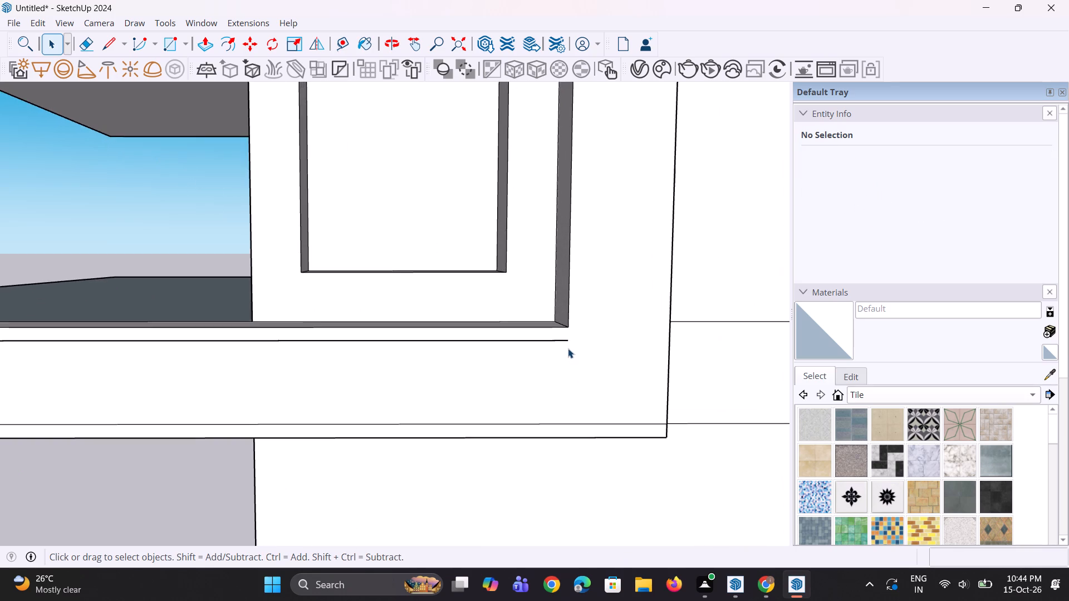
{"action": "key", "text": "l"}
{"action": "scroll", "coordinate": [568, 348], "scroll_direction": "up", "scroll_amount": 2}
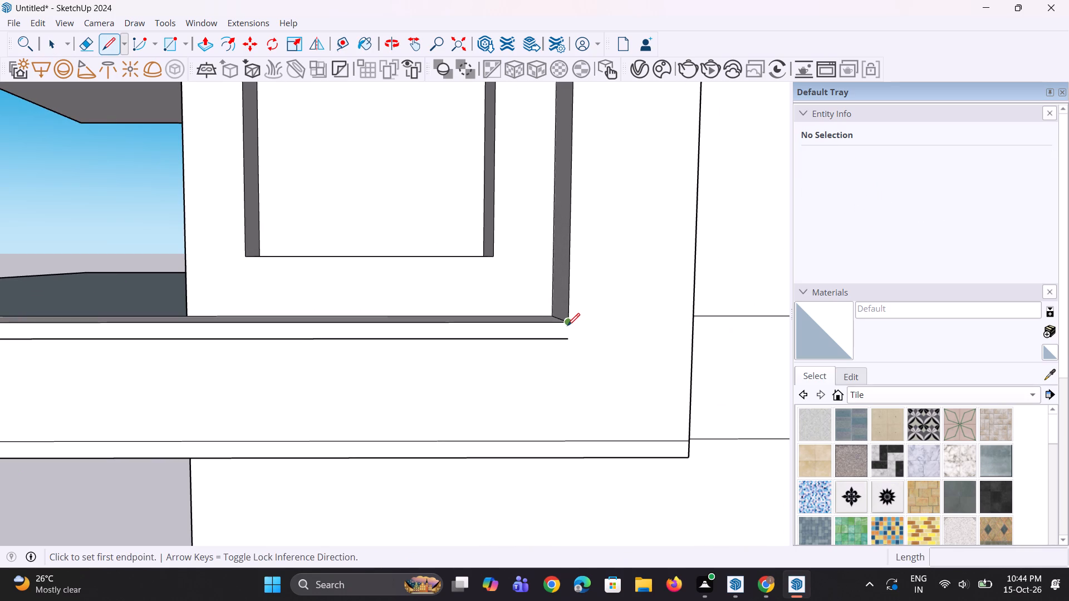
{"action": "left_click", "coordinate": [567, 326]}
{"action": "left_click", "coordinate": [566, 339]}
{"action": "key", "text": "space"}
{"action": "scroll", "coordinate": [576, 366], "scroll_direction": "down", "scroll_amount": 5}
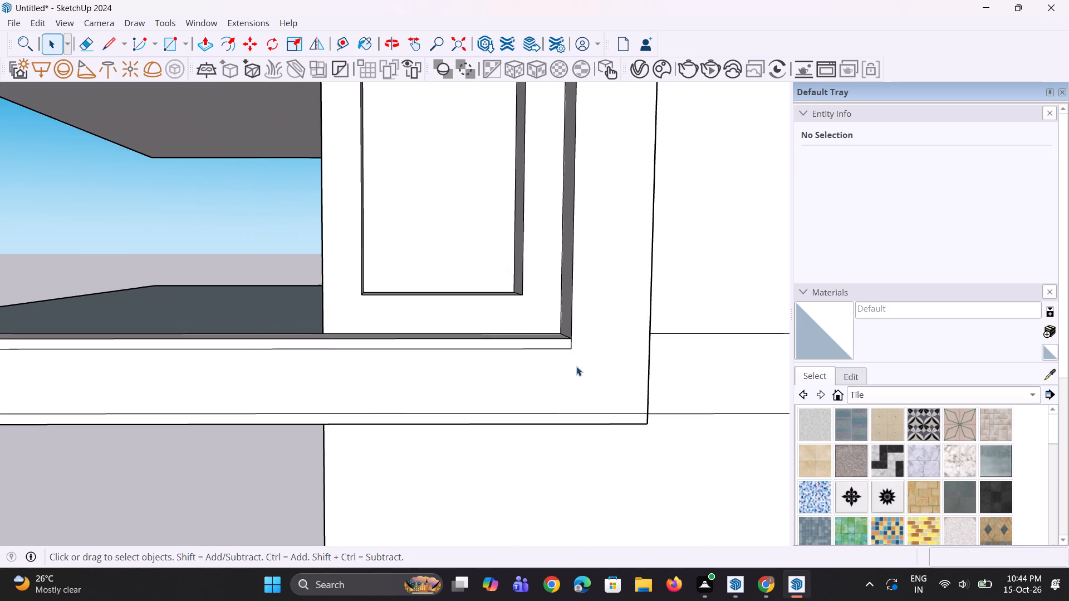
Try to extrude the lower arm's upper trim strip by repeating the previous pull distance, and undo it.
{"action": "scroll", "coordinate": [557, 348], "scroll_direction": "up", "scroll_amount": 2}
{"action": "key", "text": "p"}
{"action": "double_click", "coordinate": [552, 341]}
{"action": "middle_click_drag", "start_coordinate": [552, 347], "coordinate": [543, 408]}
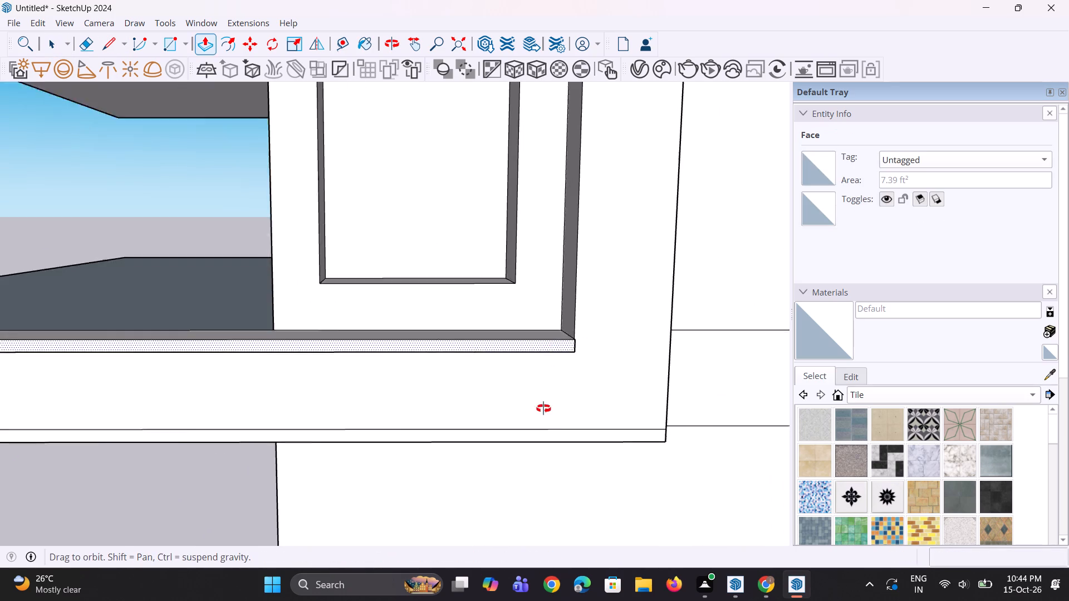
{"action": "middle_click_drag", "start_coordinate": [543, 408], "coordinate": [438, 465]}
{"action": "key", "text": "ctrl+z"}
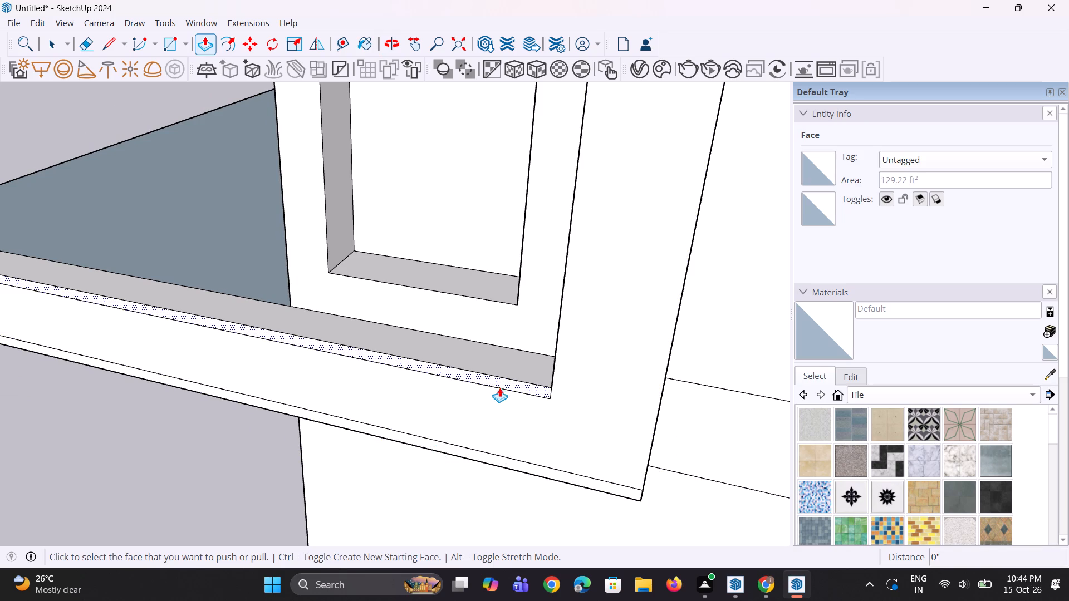
Extrude the lower arm's top and bottom trim strips about 2 9/16" out from the C-shaped frame's front face.
{"action": "left_click", "coordinate": [506, 383]}
{"action": "left_click", "coordinate": [504, 389]}
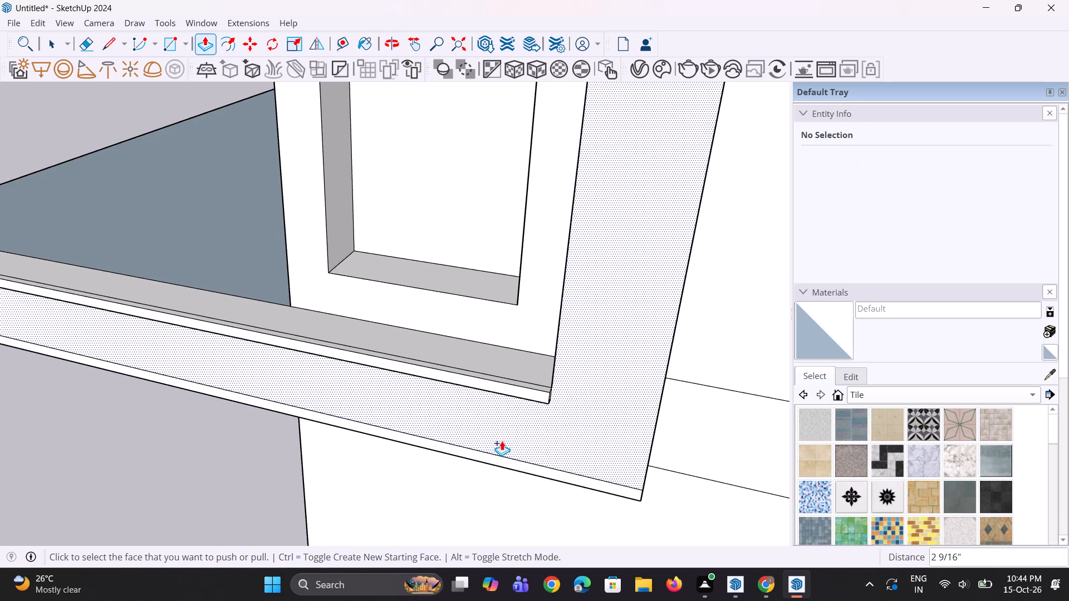
{"action": "double_click", "coordinate": [497, 462]}
{"action": "scroll", "coordinate": [512, 455], "scroll_direction": "down", "scroll_amount": 11}
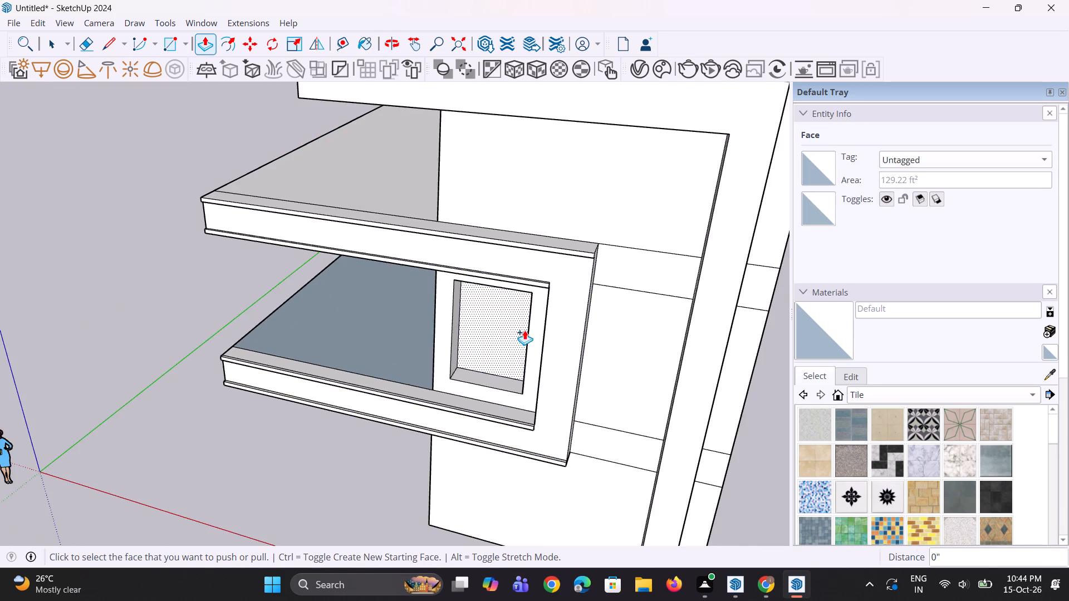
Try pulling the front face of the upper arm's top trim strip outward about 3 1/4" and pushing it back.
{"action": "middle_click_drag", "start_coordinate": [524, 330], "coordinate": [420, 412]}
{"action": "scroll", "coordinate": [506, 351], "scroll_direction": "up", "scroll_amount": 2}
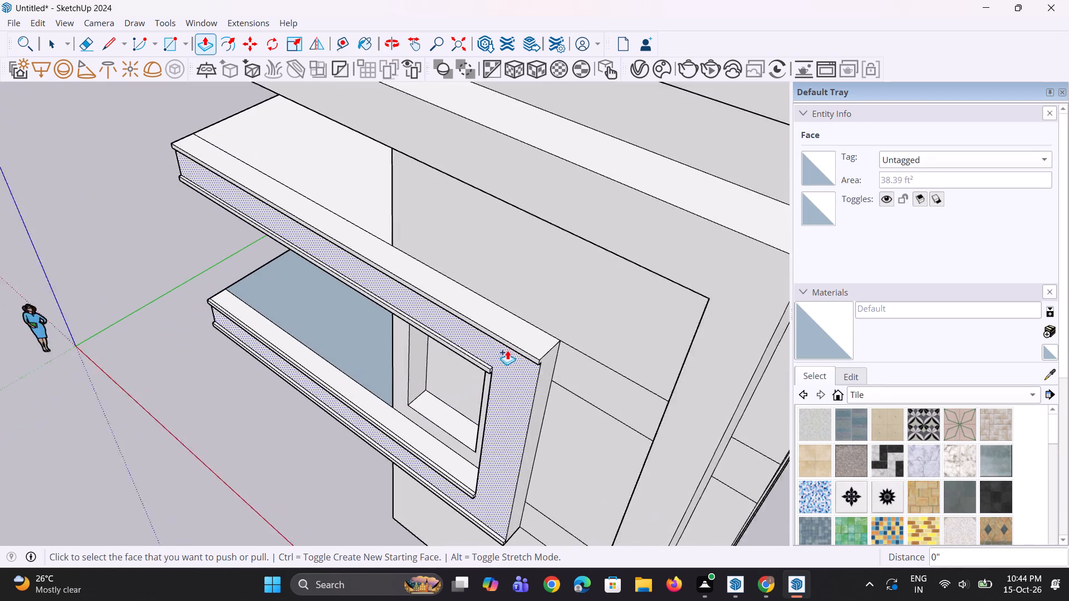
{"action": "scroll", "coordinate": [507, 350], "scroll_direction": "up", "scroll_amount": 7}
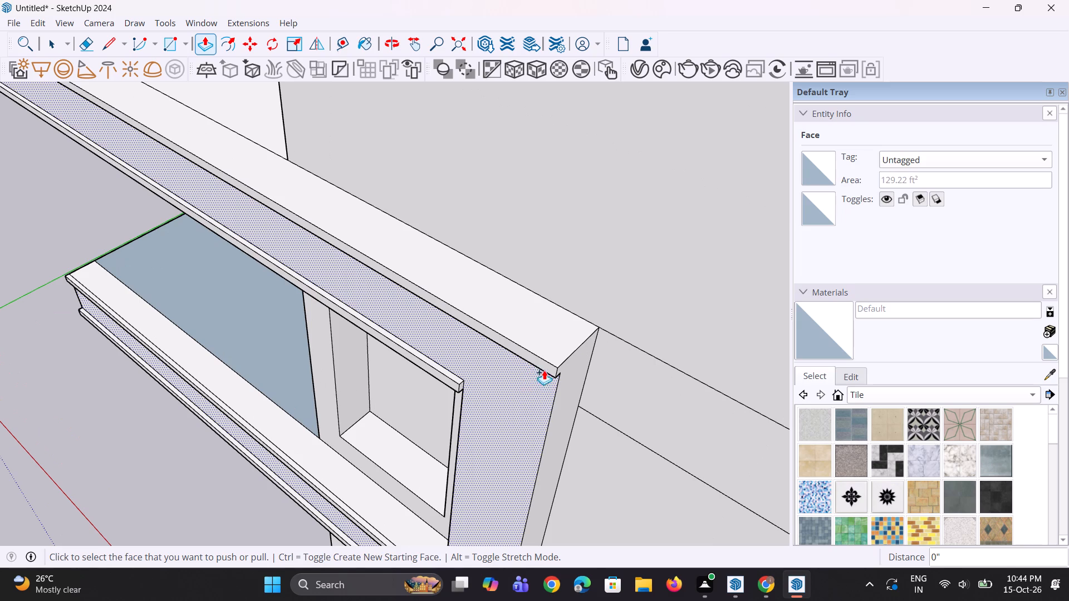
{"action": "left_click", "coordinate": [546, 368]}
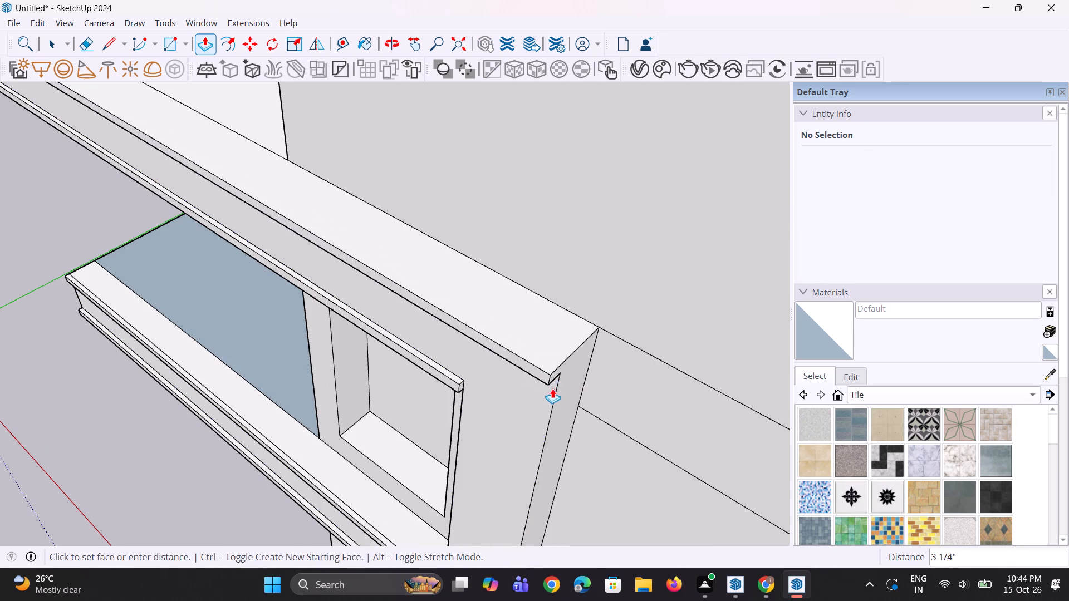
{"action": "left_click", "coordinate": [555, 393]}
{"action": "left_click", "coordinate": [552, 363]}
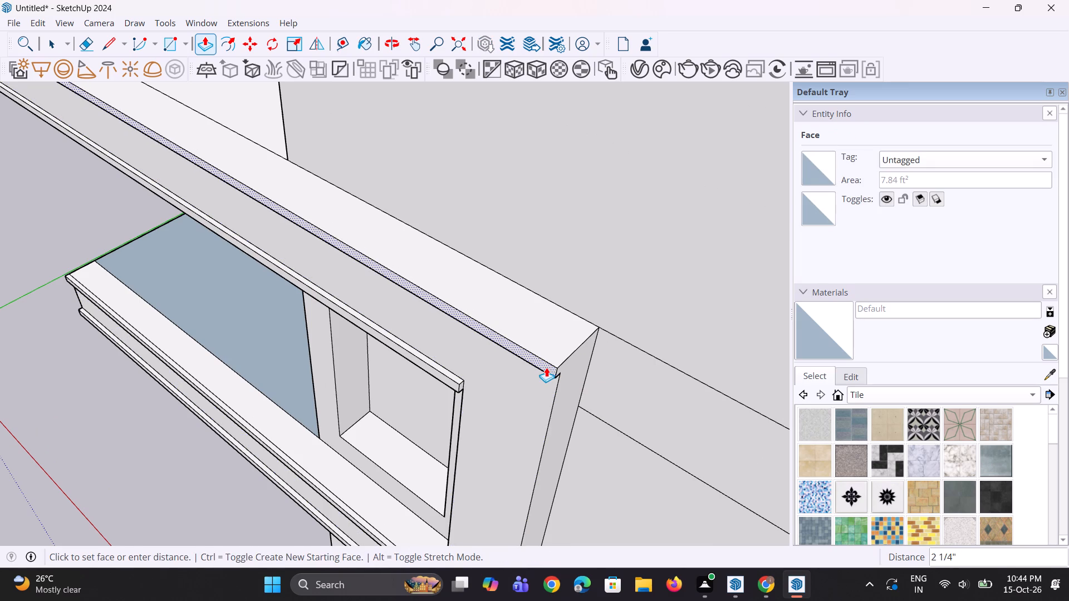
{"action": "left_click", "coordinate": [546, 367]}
Move the front face of the upper arm's top trim strip about 1/8" to align with the arm's lower trim strip.
{"action": "scroll", "coordinate": [492, 392], "scroll_direction": "down", "scroll_amount": 5}
{"action": "scroll", "coordinate": [492, 392], "scroll_direction": "up", "scroll_amount": 1}
{"action": "middle_click_drag", "start_coordinate": [492, 392], "coordinate": [524, 358]}
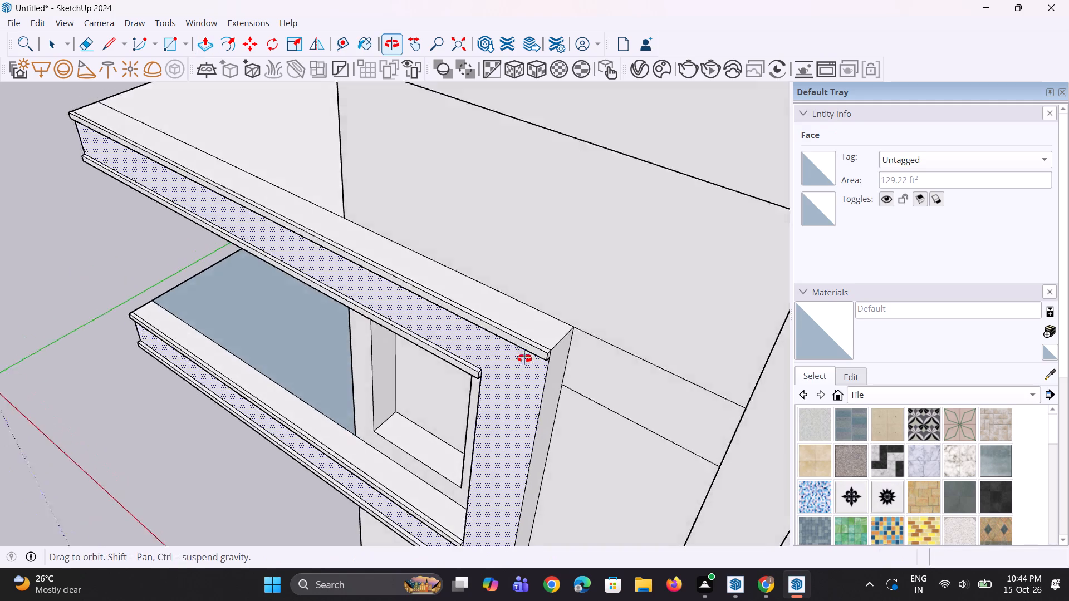
{"action": "middle_click_drag", "start_coordinate": [524, 358], "coordinate": [561, 331]}
{"action": "scroll", "coordinate": [561, 348], "scroll_direction": "down", "scroll_amount": 5}
{"action": "scroll", "coordinate": [564, 316], "scroll_direction": "up", "scroll_amount": 2}
{"action": "left_click", "coordinate": [569, 307]}
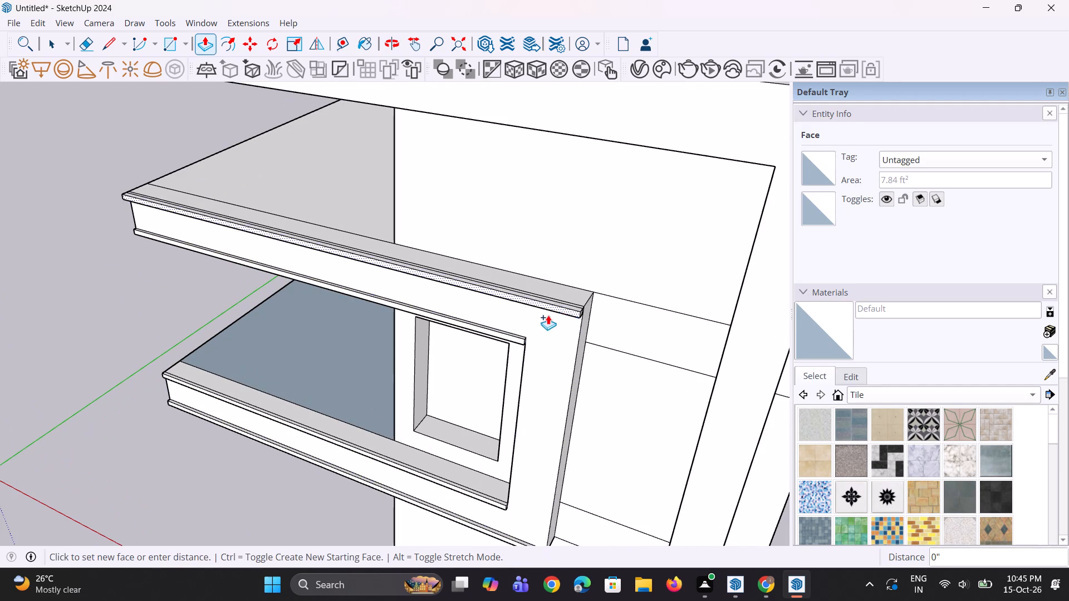
{"action": "middle_click_drag", "start_coordinate": [524, 288], "coordinate": [526, 244]}
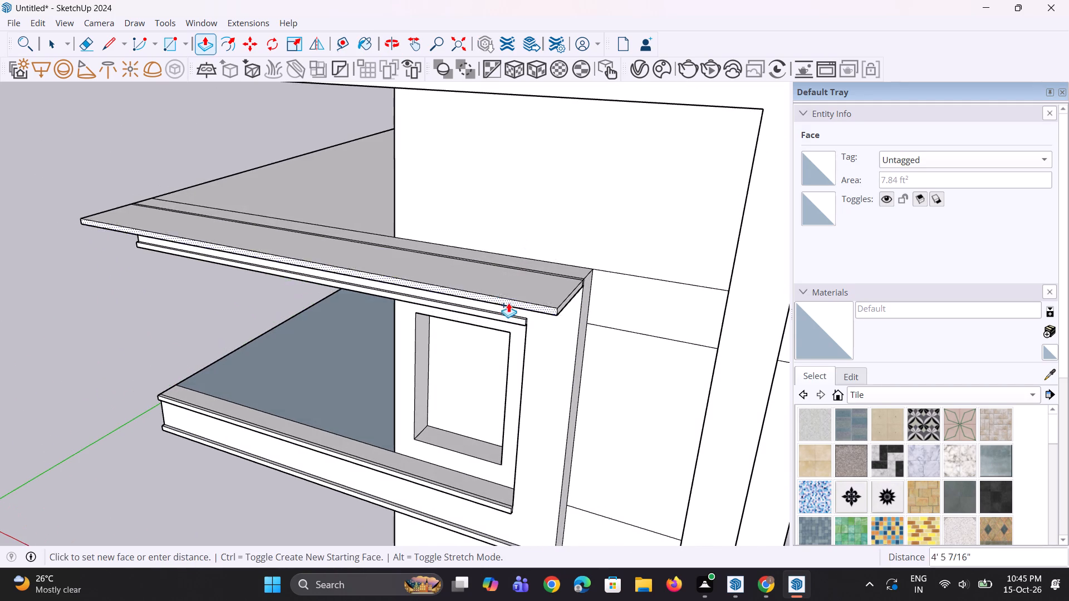
{"action": "middle_click_drag", "start_coordinate": [519, 318], "coordinate": [522, 156]}
{"action": "scroll", "coordinate": [519, 317], "scroll_direction": "up", "scroll_amount": 1}
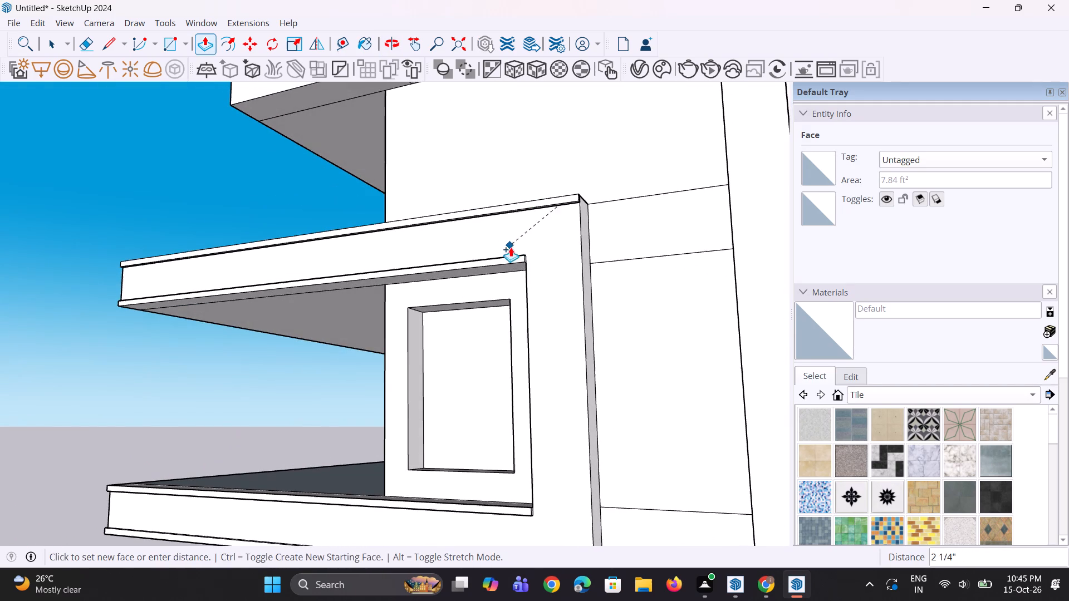
{"action": "left_click", "coordinate": [513, 258]}
Examine the trim strips on both arms of the C-shaped frame and the building's overall form from several sides.
{"action": "middle_click_drag", "start_coordinate": [519, 265], "coordinate": [309, 373]}
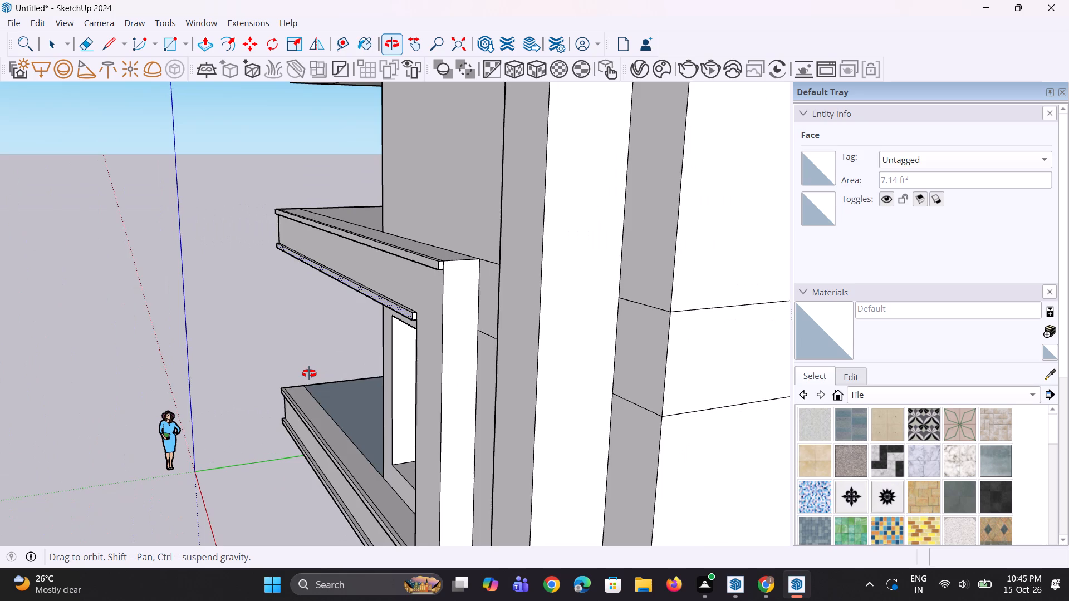
{"action": "middle_click_drag", "start_coordinate": [309, 373], "coordinate": [501, 307]}
{"action": "scroll", "coordinate": [506, 305], "scroll_direction": "down", "scroll_amount": 9}
{"action": "scroll", "coordinate": [419, 403], "scroll_direction": "down", "scroll_amount": 1}
{"action": "middle_click_drag", "start_coordinate": [419, 403], "coordinate": [411, 443]}
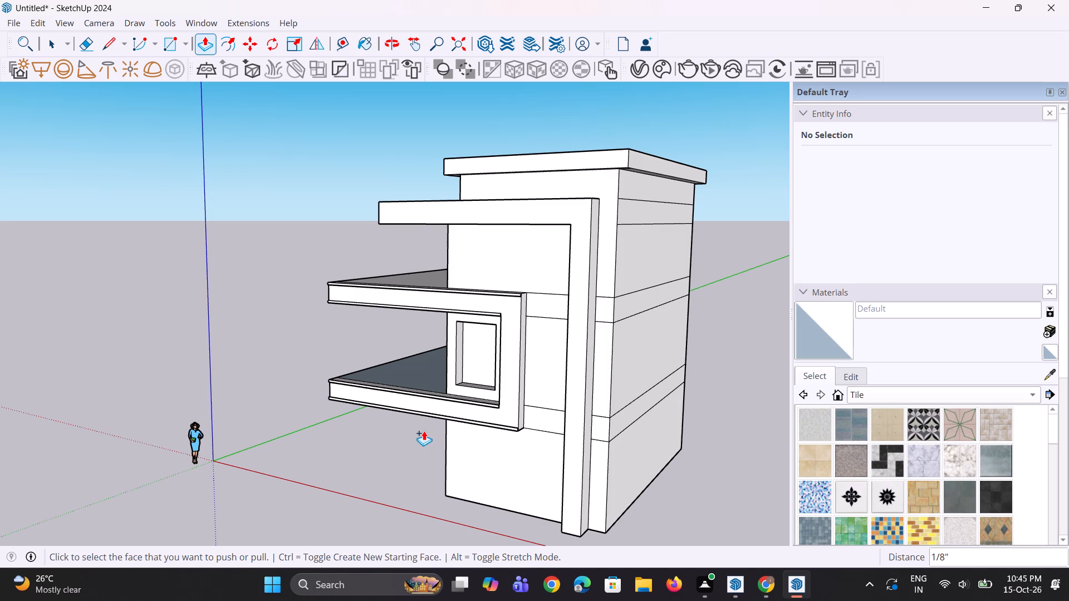
{"action": "scroll", "coordinate": [348, 425], "scroll_direction": "down", "scroll_amount": 2}
{"action": "middle_click_drag", "start_coordinate": [354, 420], "coordinate": [372, 418]}
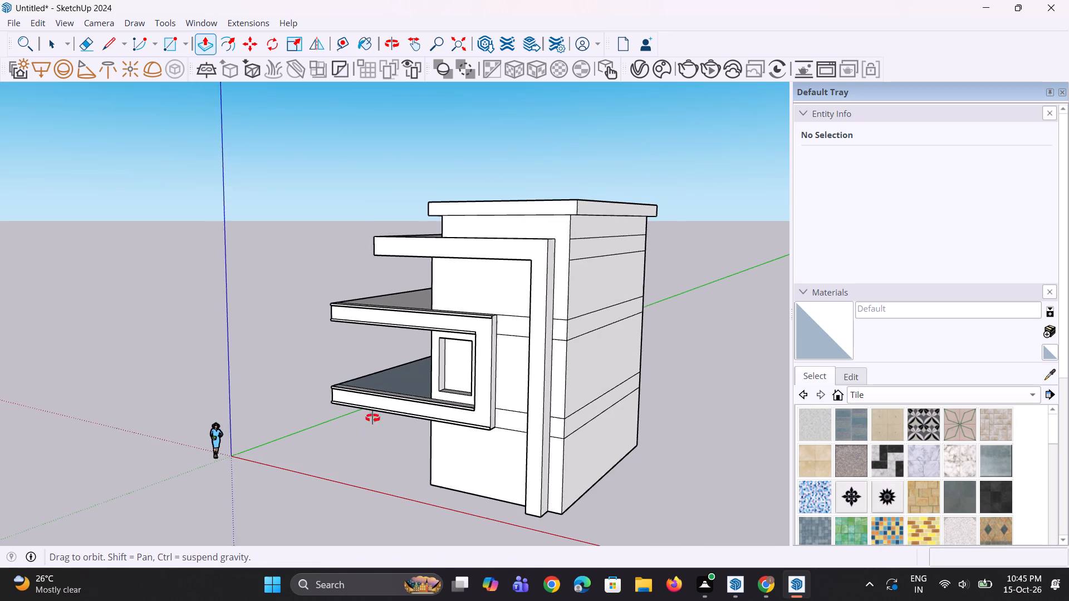
{"action": "middle_click_drag", "start_coordinate": [372, 418], "coordinate": [395, 412]}
{"action": "scroll", "coordinate": [498, 410], "scroll_direction": "up", "scroll_amount": 3}
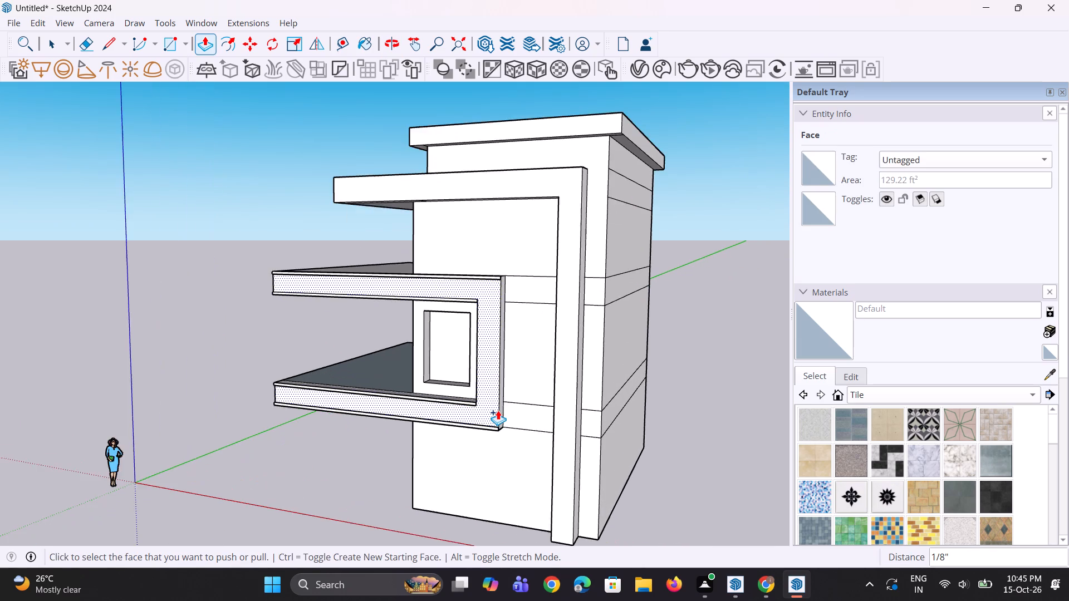
{"action": "scroll", "coordinate": [495, 412], "scroll_direction": "down", "scroll_amount": 4}
{"action": "middle_click_drag", "start_coordinate": [494, 412], "coordinate": [540, 420]}
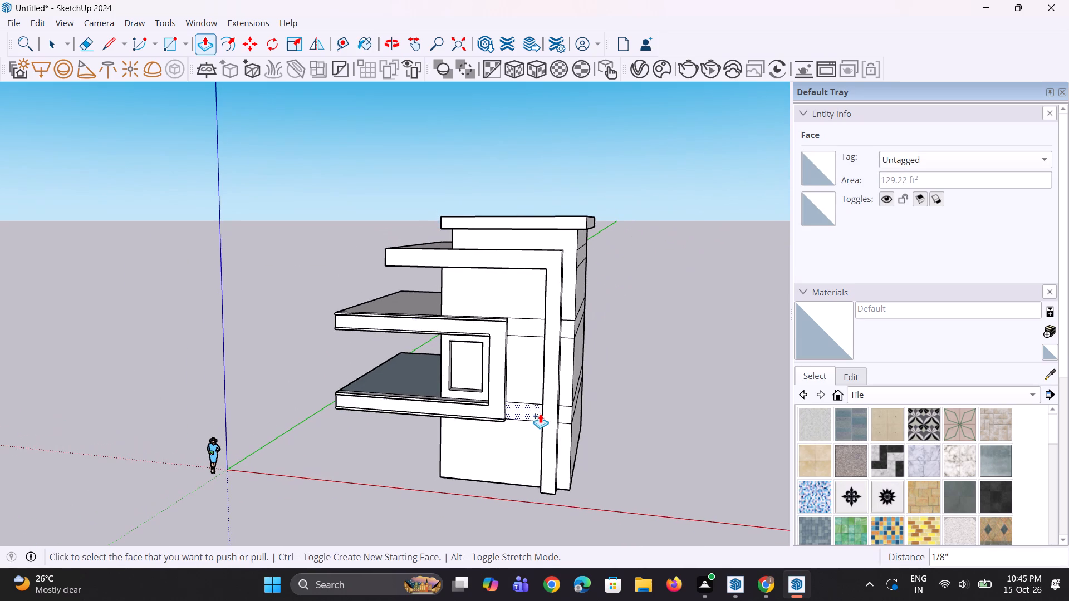
{"action": "scroll", "coordinate": [380, 336], "scroll_direction": "down", "scroll_amount": 3}
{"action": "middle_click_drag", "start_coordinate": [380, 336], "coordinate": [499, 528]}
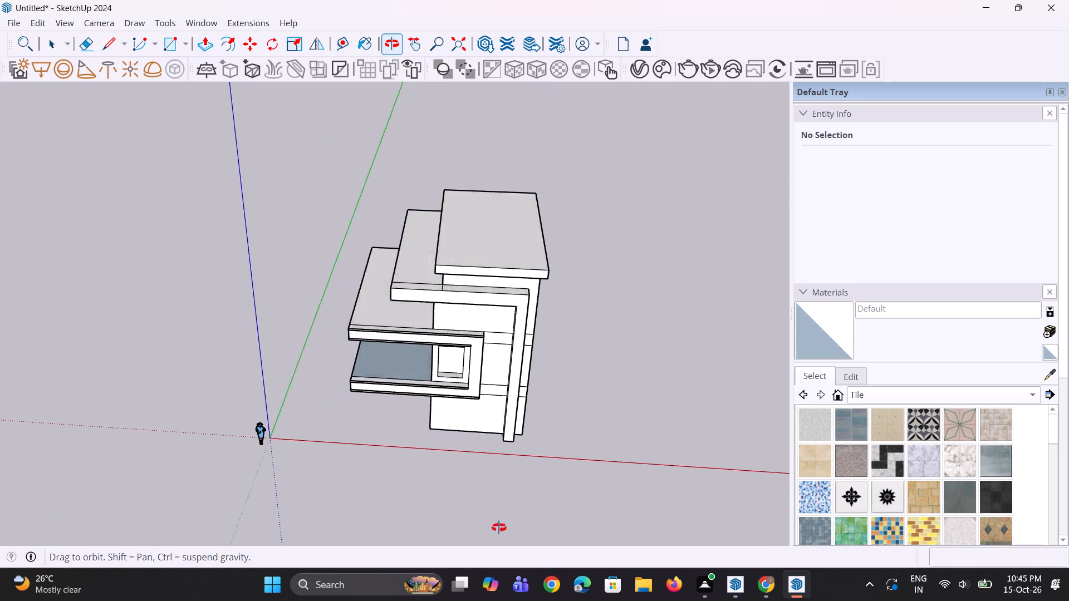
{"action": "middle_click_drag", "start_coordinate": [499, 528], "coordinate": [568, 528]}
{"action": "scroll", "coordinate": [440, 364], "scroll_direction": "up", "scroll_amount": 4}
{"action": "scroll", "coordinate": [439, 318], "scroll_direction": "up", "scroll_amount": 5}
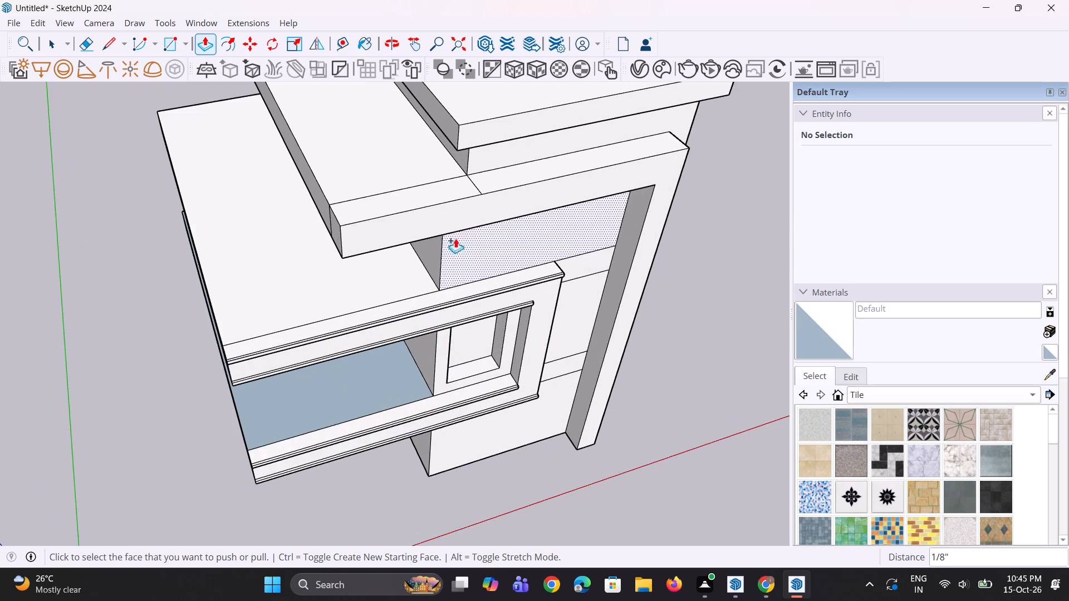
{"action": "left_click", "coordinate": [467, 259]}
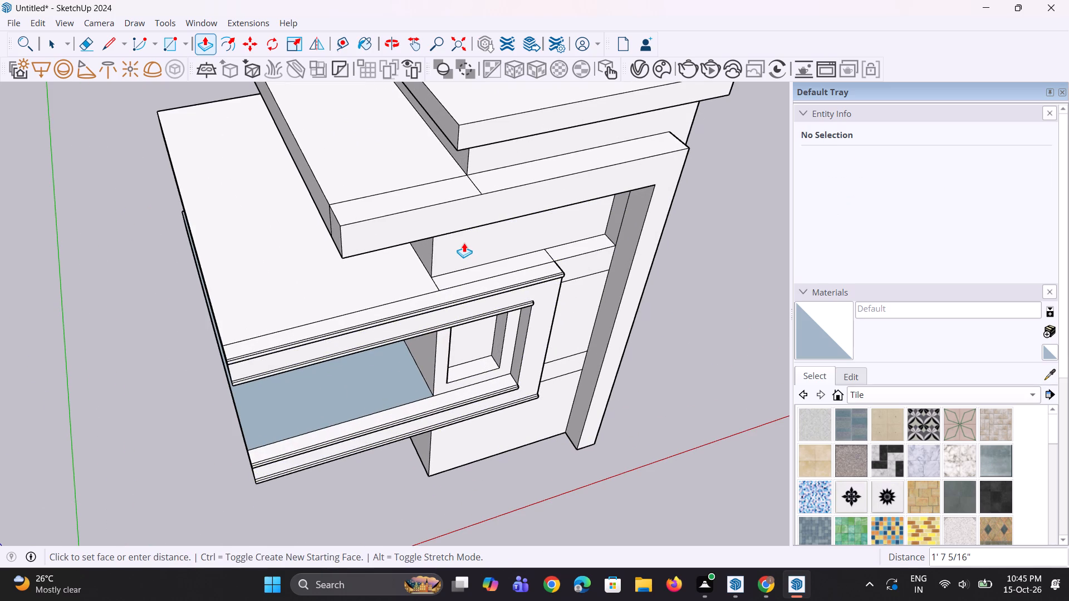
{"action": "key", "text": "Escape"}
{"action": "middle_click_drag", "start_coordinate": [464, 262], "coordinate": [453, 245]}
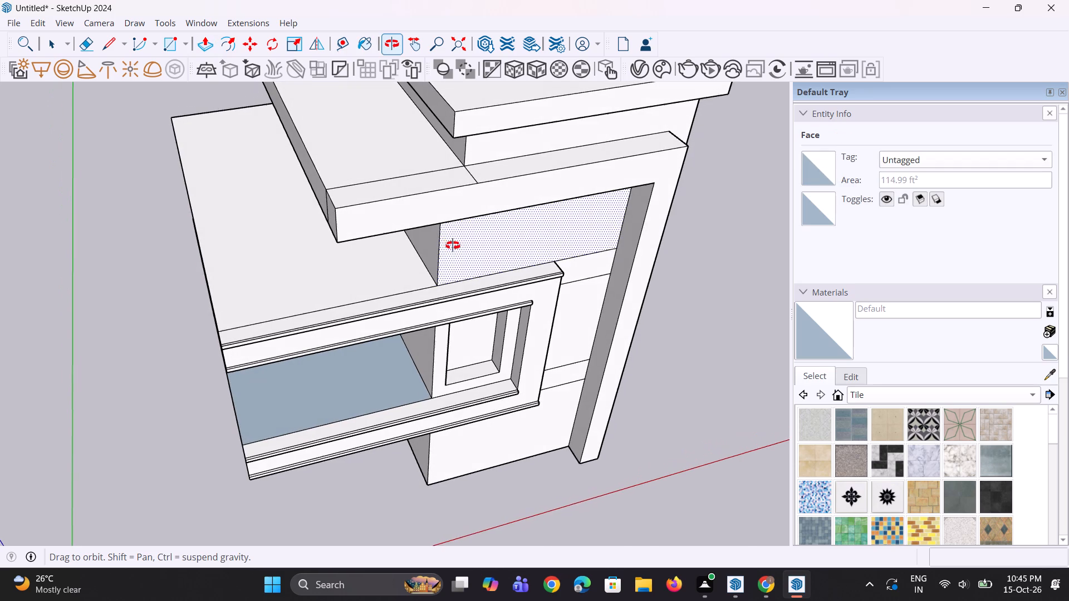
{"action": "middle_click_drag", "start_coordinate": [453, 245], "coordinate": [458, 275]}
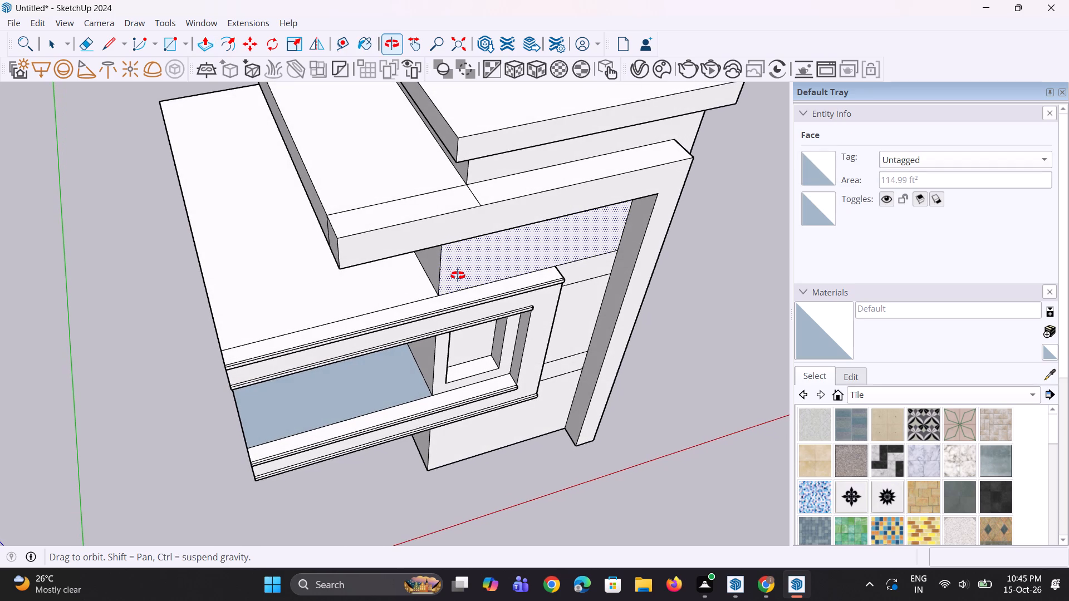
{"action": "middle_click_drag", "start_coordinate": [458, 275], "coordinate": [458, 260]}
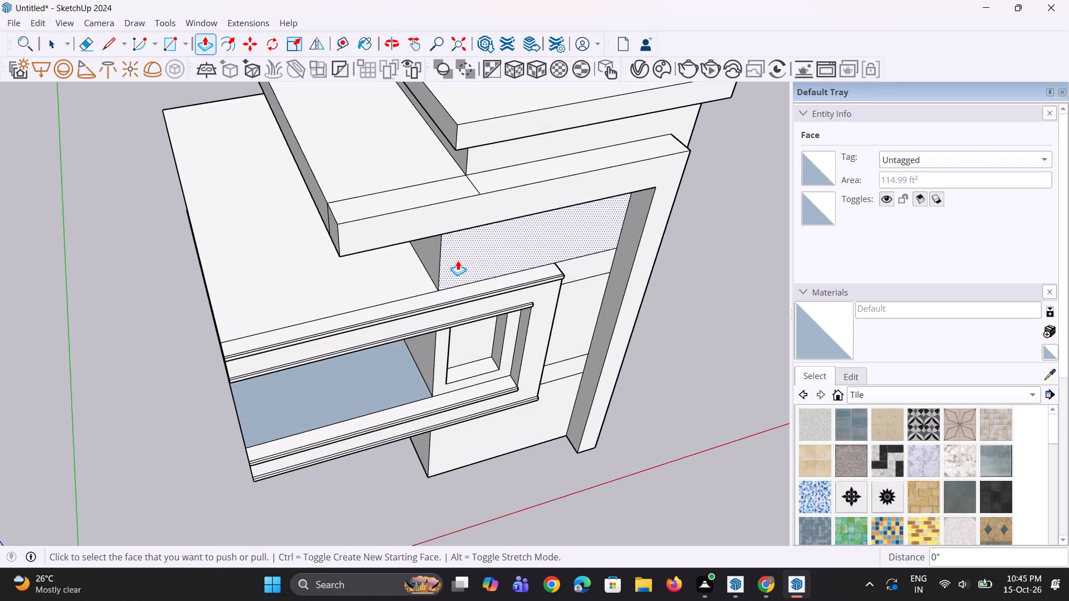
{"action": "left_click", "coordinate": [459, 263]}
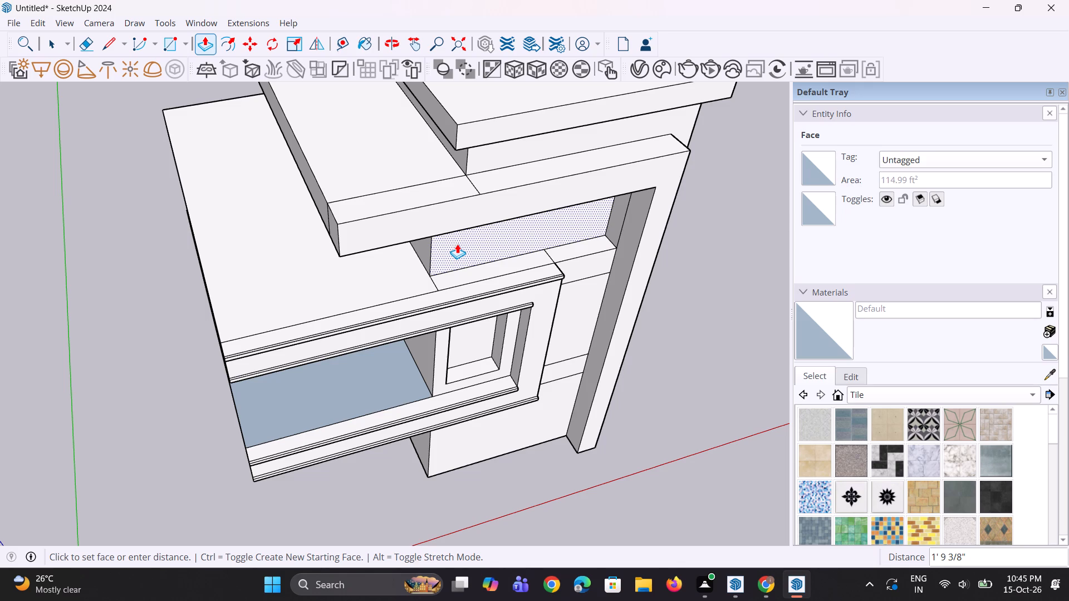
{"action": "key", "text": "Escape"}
Offset the outline of the narrow top face of the C-shaped frame's upper arm inward about 7 1/16".
{"action": "middle_click_drag", "start_coordinate": [420, 262], "coordinate": [508, 277]}
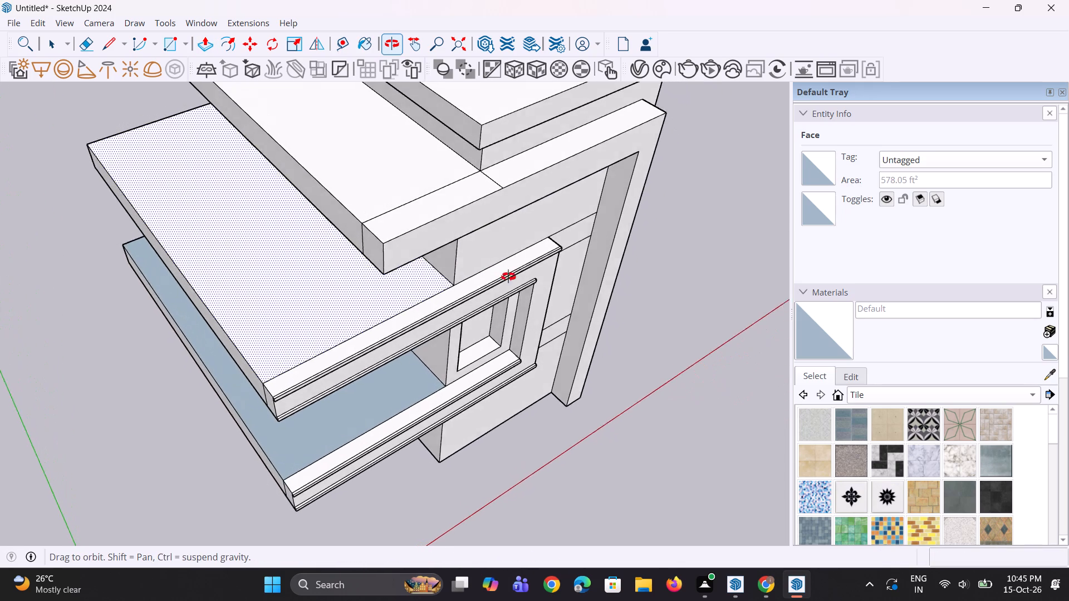
{"action": "middle_click_drag", "start_coordinate": [508, 277], "coordinate": [523, 305]}
{"action": "scroll", "coordinate": [449, 293], "scroll_direction": "up", "scroll_amount": 5}
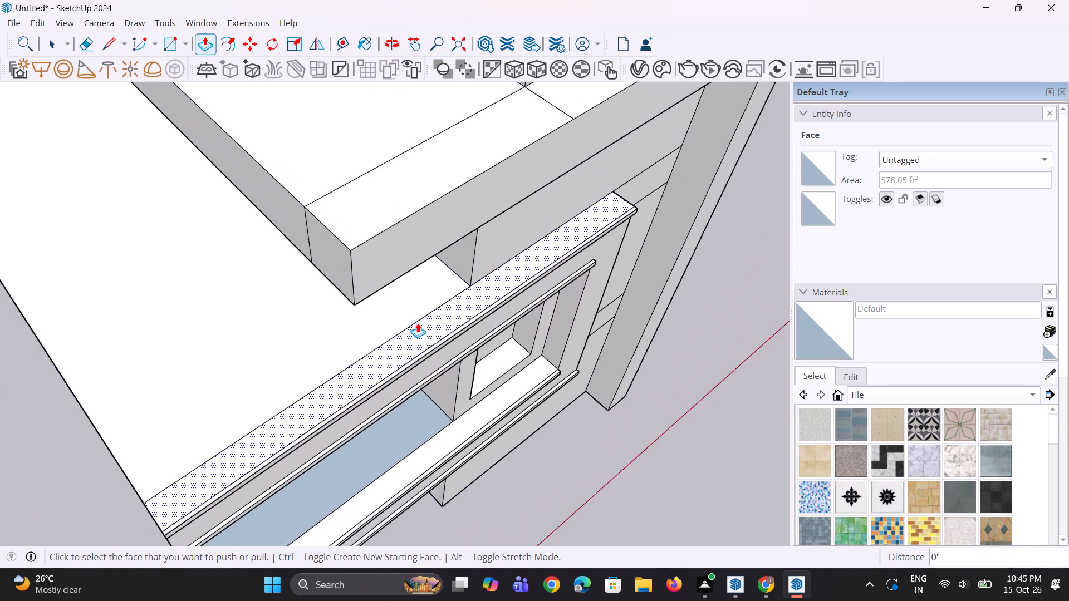
{"action": "scroll", "coordinate": [418, 323], "scroll_direction": "up", "scroll_amount": 1}
{"action": "key", "text": "space"}
{"action": "key", "text": "space"}
{"action": "scroll", "coordinate": [381, 300], "scroll_direction": "down", "scroll_amount": 5}
{"action": "middle_click_drag", "start_coordinate": [372, 311], "coordinate": [428, 282]}
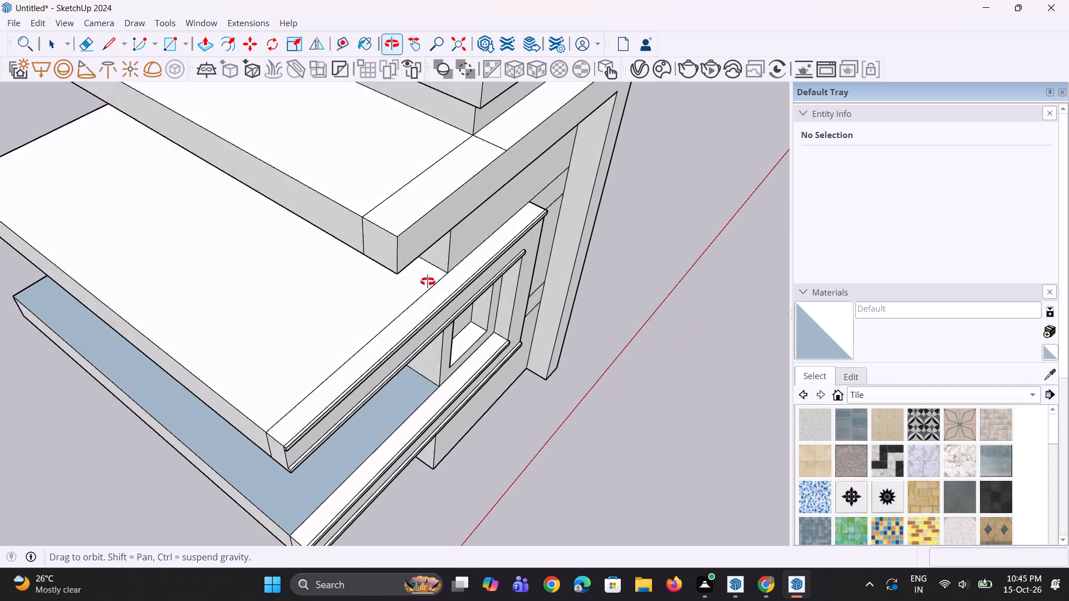
{"action": "middle_click_drag", "start_coordinate": [428, 282], "coordinate": [563, 272]}
{"action": "scroll", "coordinate": [518, 303], "scroll_direction": "up", "scroll_amount": 1}
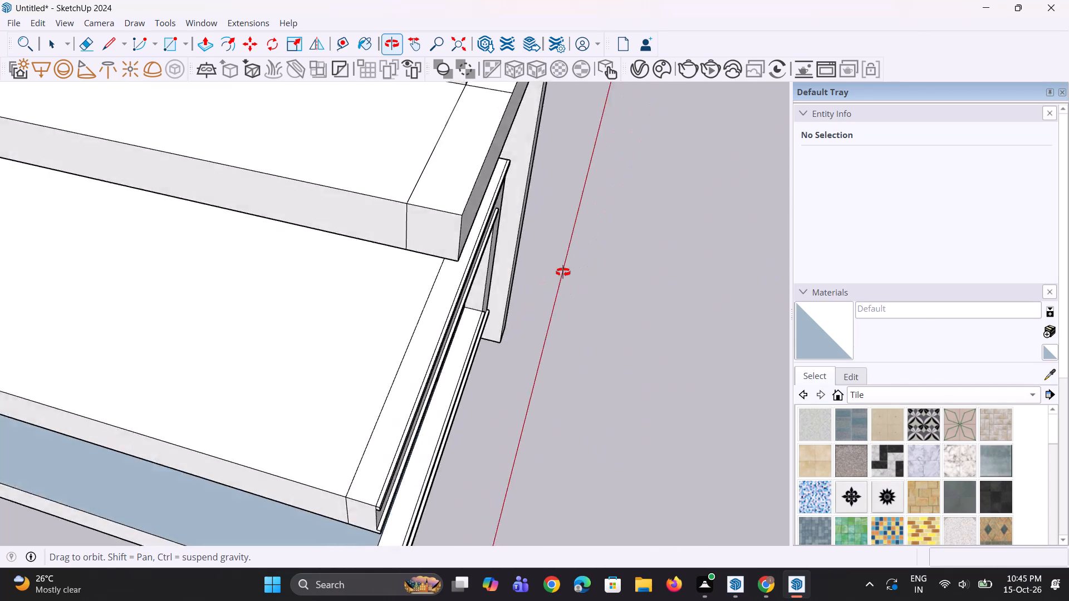
{"action": "middle_click_drag", "start_coordinate": [563, 272], "coordinate": [571, 268]}
{"action": "left_click", "coordinate": [421, 388]}
{"action": "scroll", "coordinate": [434, 434], "scroll_direction": "up", "scroll_amount": 1}
{"action": "middle_click_drag", "start_coordinate": [433, 433], "coordinate": [408, 395]}
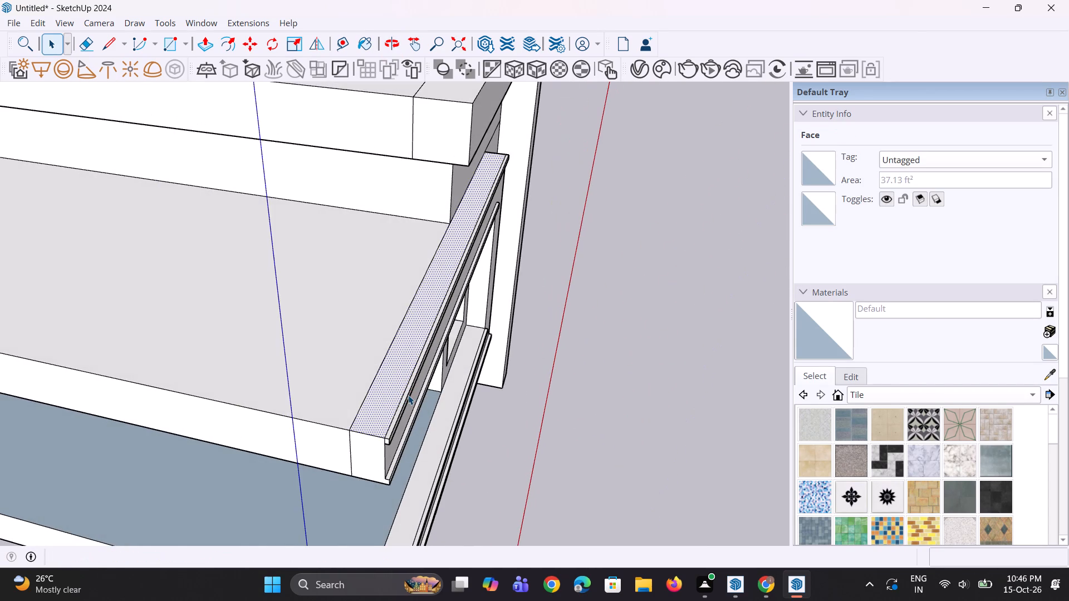
{"action": "scroll", "coordinate": [367, 354], "scroll_direction": "down", "scroll_amount": 5}
{"action": "scroll", "coordinate": [383, 415], "scroll_direction": "up", "scroll_amount": 6}
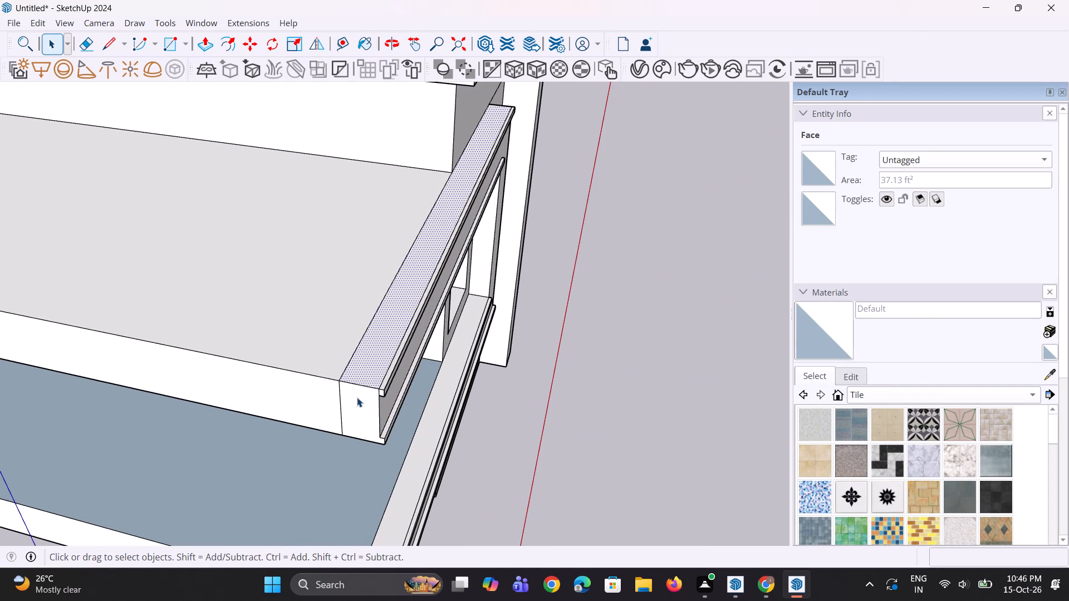
{"action": "key", "text": "f"}
{"action": "left_click", "coordinate": [359, 357]}
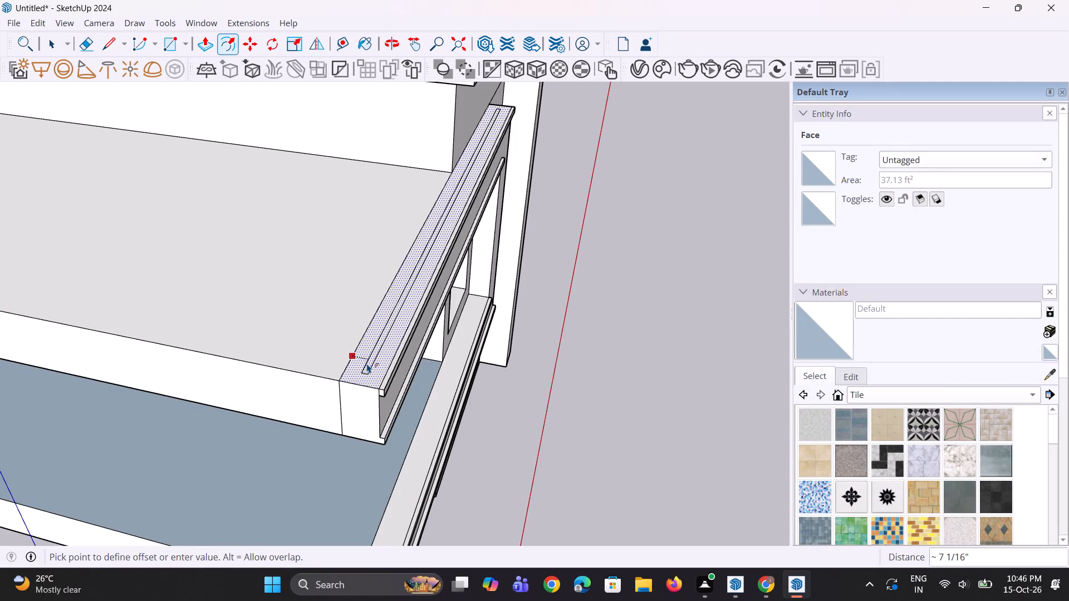
{"action": "left_click", "coordinate": [367, 363]}
{"action": "scroll", "coordinate": [367, 363], "scroll_direction": "up", "scroll_amount": 3}
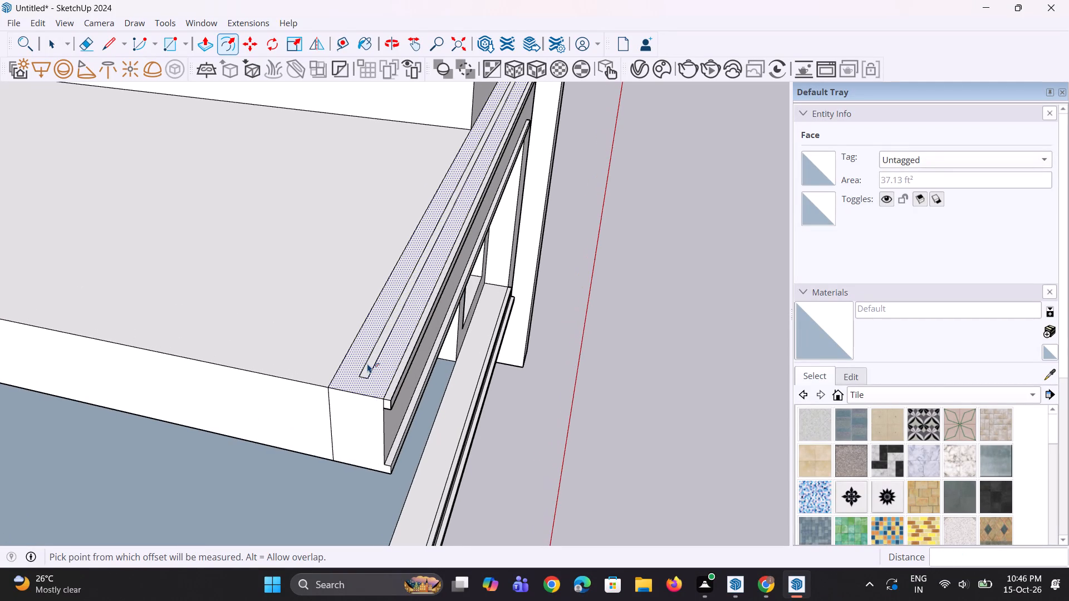
Move the short outer end edge of the offset strip on the upper arm's top face about 9 13/16" inward along the arm.
{"action": "key", "text": "space"}
{"action": "key", "text": "space"}
{"action": "scroll", "coordinate": [366, 376], "scroll_direction": "up", "scroll_amount": 3}
{"action": "left_click", "coordinate": [363, 378]}
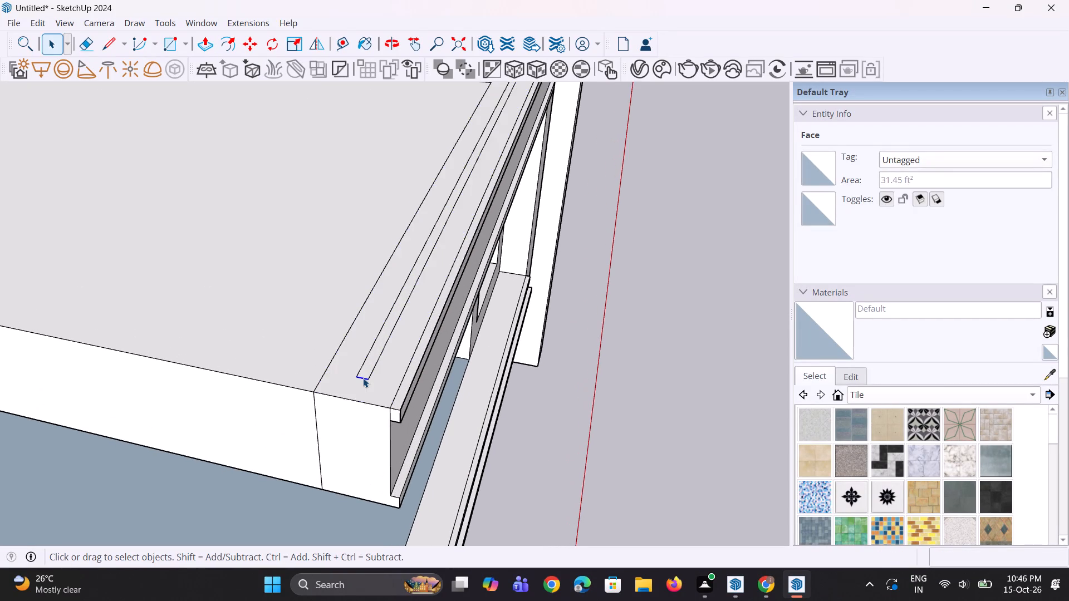
{"action": "scroll", "coordinate": [363, 378], "scroll_direction": "up", "scroll_amount": 5}
{"action": "key", "text": "m"}
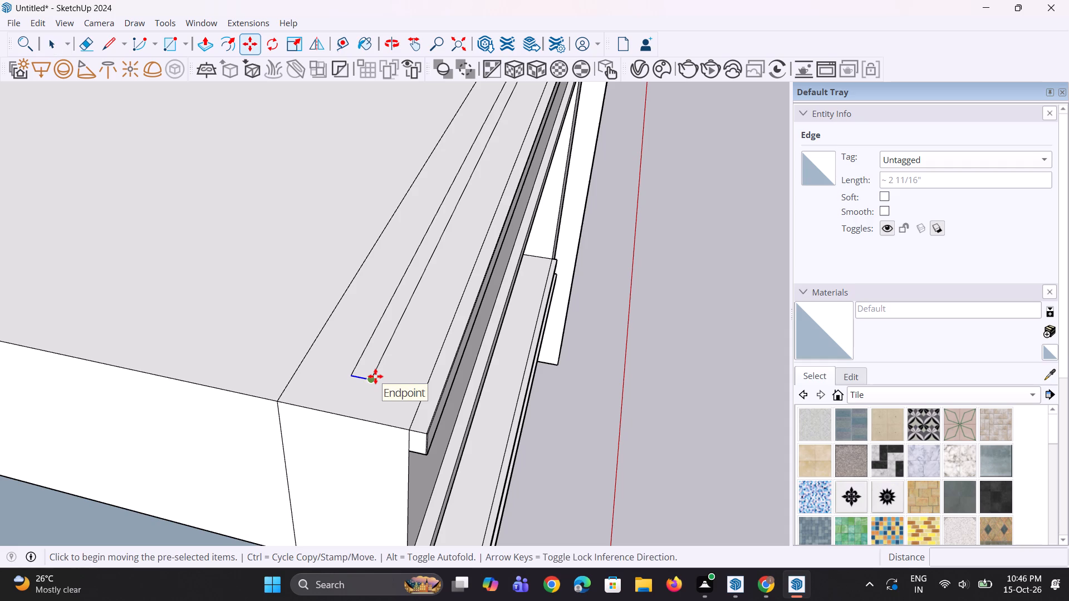
{"action": "scroll", "coordinate": [375, 376], "scroll_direction": "down", "scroll_amount": 5}
{"action": "key", "text": "space"}
{"action": "key", "text": "space"}
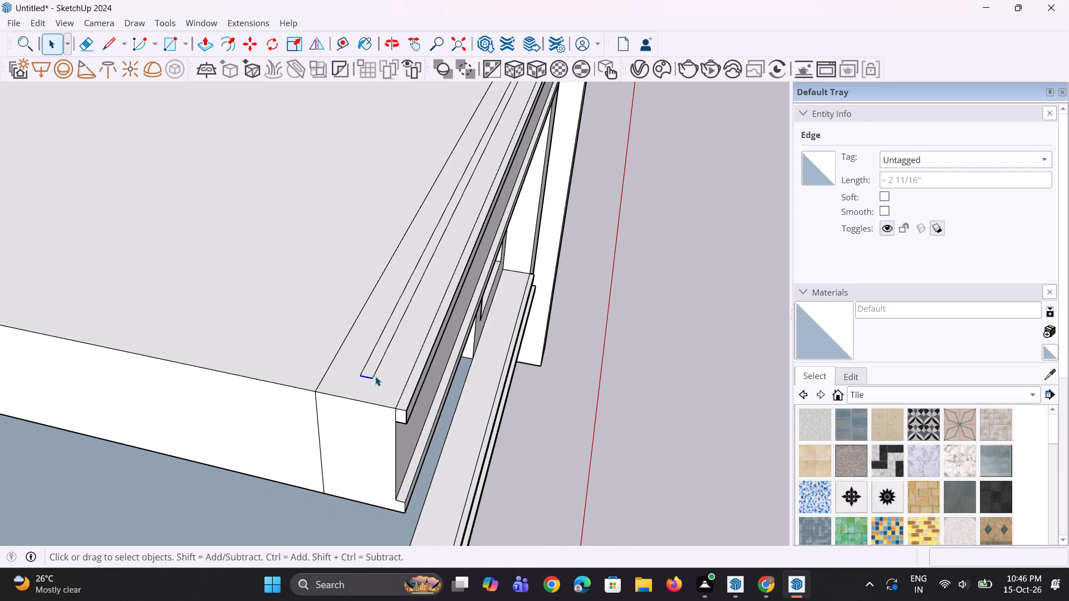
{"action": "middle_click_drag", "start_coordinate": [375, 376], "coordinate": [281, 388]}
{"action": "scroll", "coordinate": [279, 388], "scroll_direction": "down", "scroll_amount": 5}
{"action": "scroll", "coordinate": [445, 386], "scroll_direction": "up", "scroll_amount": 1}
{"action": "middle_click_drag", "start_coordinate": [443, 386], "coordinate": [301, 388]}
{"action": "middle_click_drag", "start_coordinate": [316, 393], "coordinate": [383, 401]}
{"action": "scroll", "coordinate": [199, 354], "scroll_direction": "up", "scroll_amount": 2}
{"action": "scroll", "coordinate": [106, 354], "scroll_direction": "up", "scroll_amount": 1}
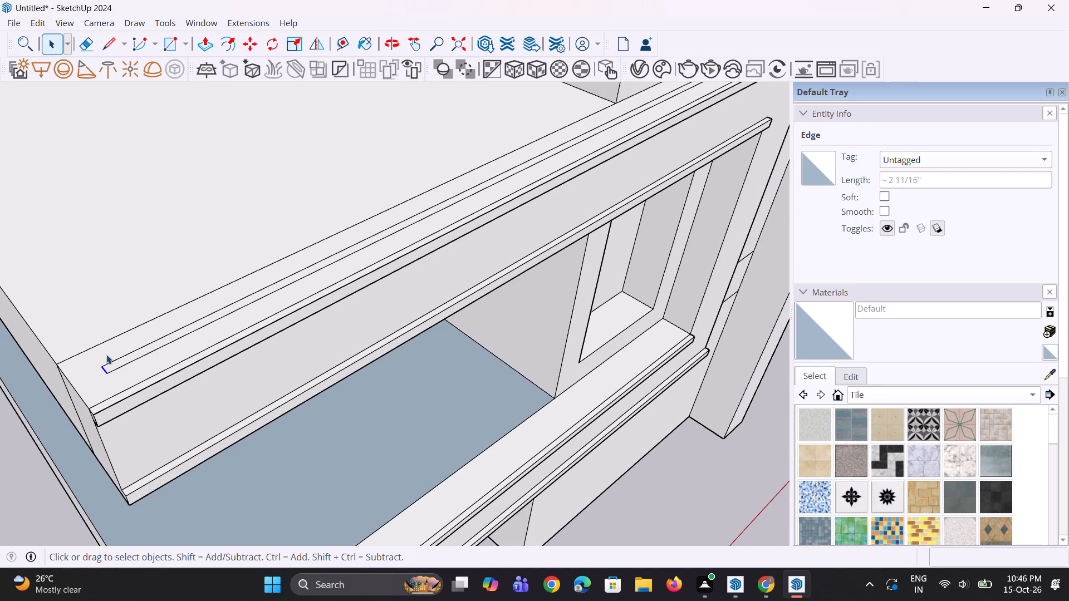
{"action": "key", "text": "m"}
{"action": "scroll", "coordinate": [115, 373], "scroll_direction": "up", "scroll_amount": 5}
{"action": "left_click", "coordinate": [100, 373]}
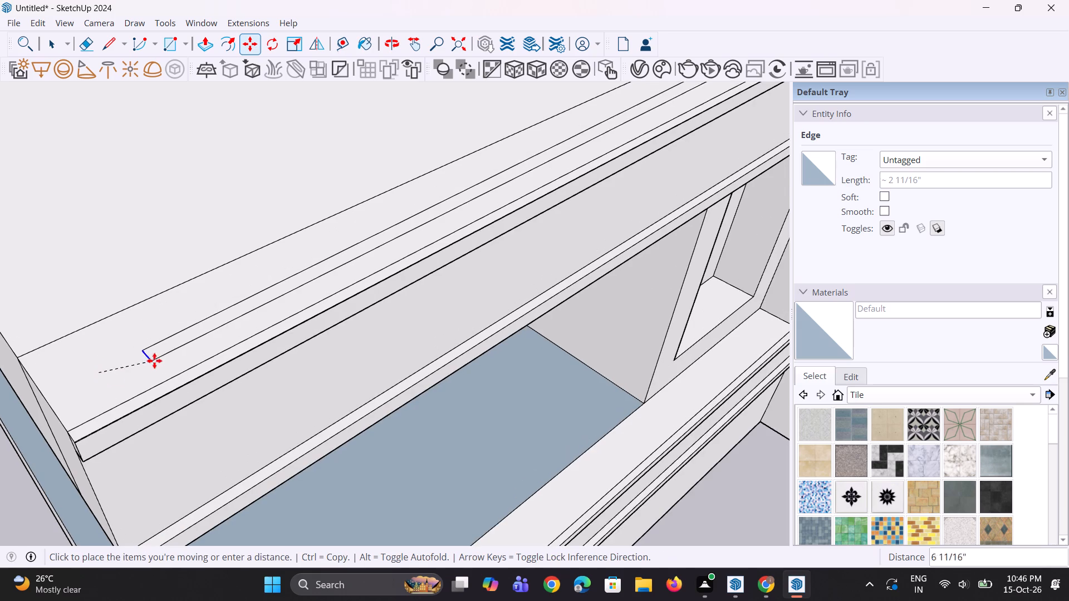
{"action": "left_click", "coordinate": [167, 339]}
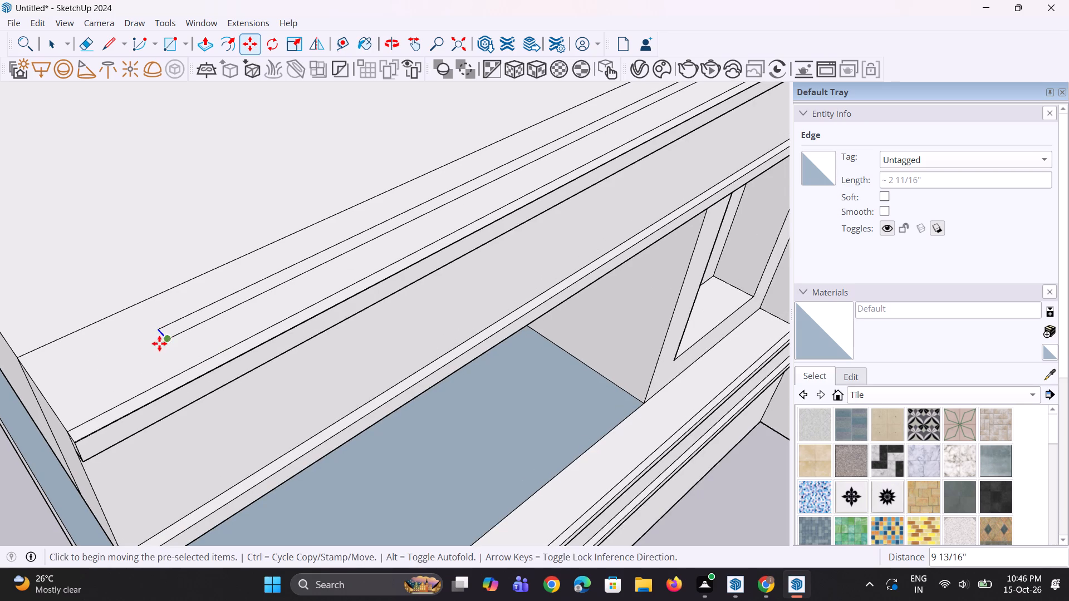
{"action": "scroll", "coordinate": [157, 344], "scroll_direction": "down", "scroll_amount": 6}
{"action": "middle_click_drag", "start_coordinate": [145, 354], "coordinate": [118, 352]}
{"action": "scroll", "coordinate": [118, 352], "scroll_direction": "down", "scroll_amount": 5}
{"action": "key", "text": "space"}
Draw a line about 1' 4 7/8" long across the upper arm's top face at the strip's shortened end.
{"action": "scroll", "coordinate": [153, 342], "scroll_direction": "up", "scroll_amount": 3}
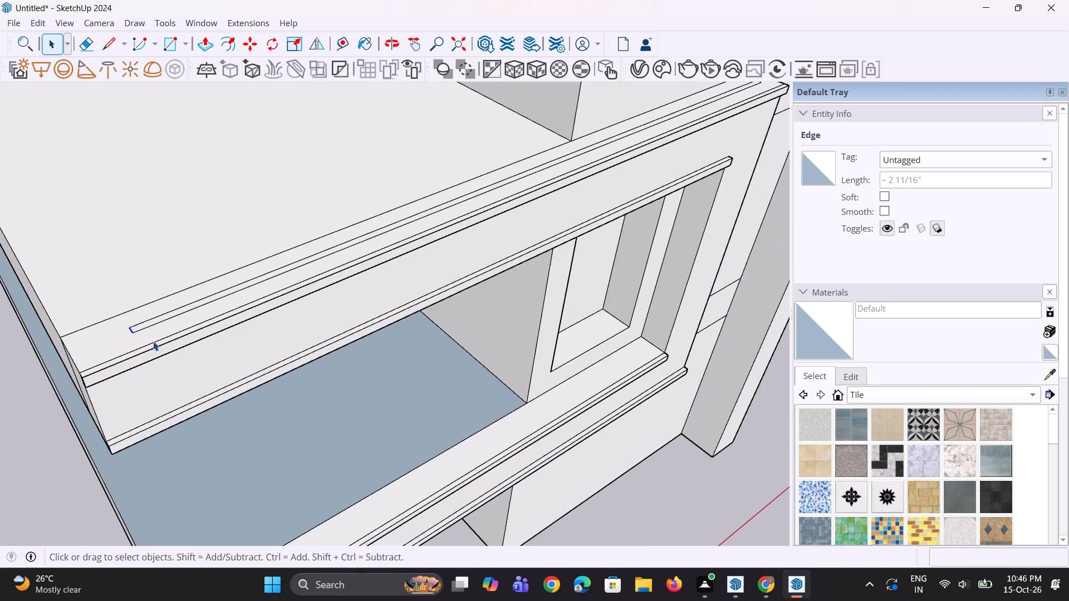
{"action": "key", "text": "l"}
{"action": "scroll", "coordinate": [156, 339], "scroll_direction": "up", "scroll_amount": 3}
{"action": "left_click", "coordinate": [111, 309]}
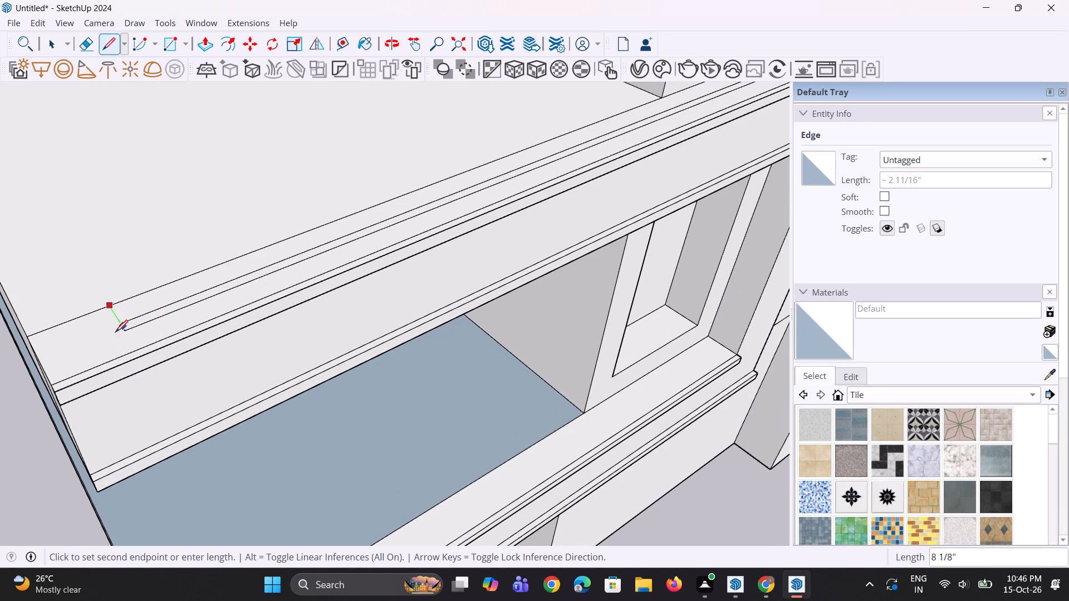
{"action": "left_click", "coordinate": [139, 350]}
{"action": "key", "text": "space"}
{"action": "key", "text": "space"}
Move the strip's short end edge onto the new cross line so the two coincide.
{"action": "scroll", "coordinate": [139, 350], "scroll_direction": "down", "scroll_amount": 4}
{"action": "scroll", "coordinate": [140, 318], "scroll_direction": "up", "scroll_amount": 8}
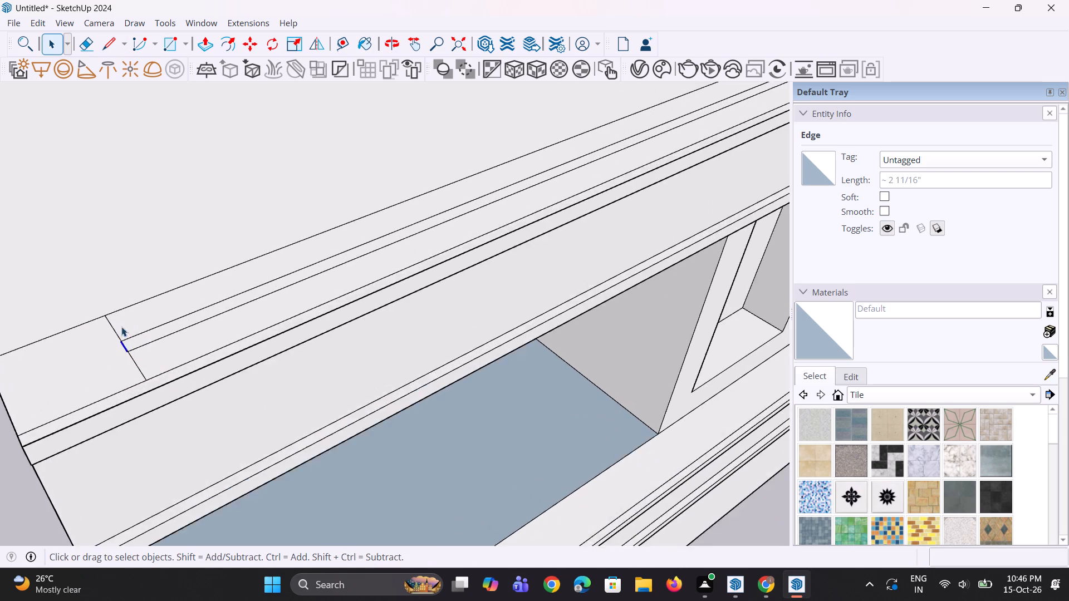
{"action": "scroll", "coordinate": [121, 327], "scroll_direction": "up", "scroll_amount": 20}
{"action": "scroll", "coordinate": [121, 327], "scroll_direction": "up", "scroll_amount": 1}
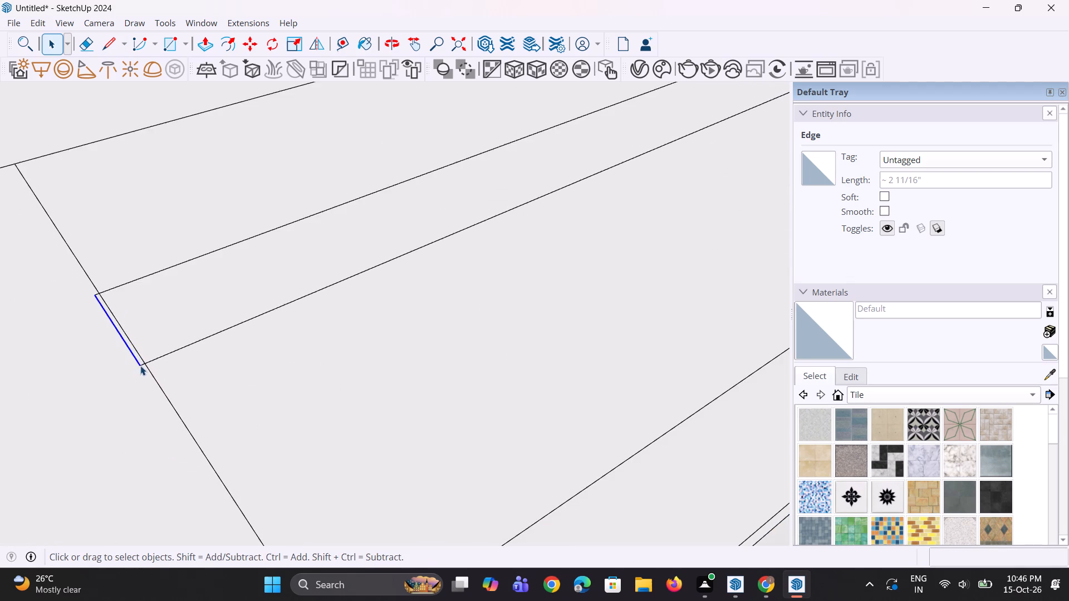
{"action": "key", "text": "m"}
{"action": "scroll", "coordinate": [141, 364], "scroll_direction": "up", "scroll_amount": 6}
{"action": "left_click", "coordinate": [139, 367]}
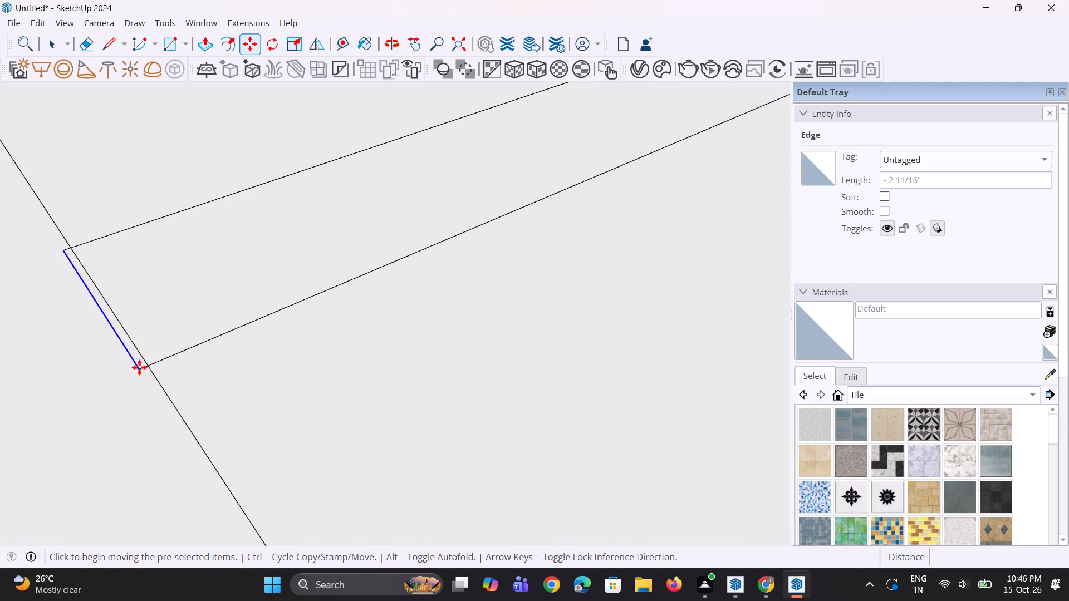
{"action": "left_click", "coordinate": [150, 365]}
Pull the narrow strip on the upper arm's top face up 2' 8 11/16" to form a thin parapet panel.
{"action": "scroll", "coordinate": [151, 371], "scroll_direction": "down", "scroll_amount": 18}
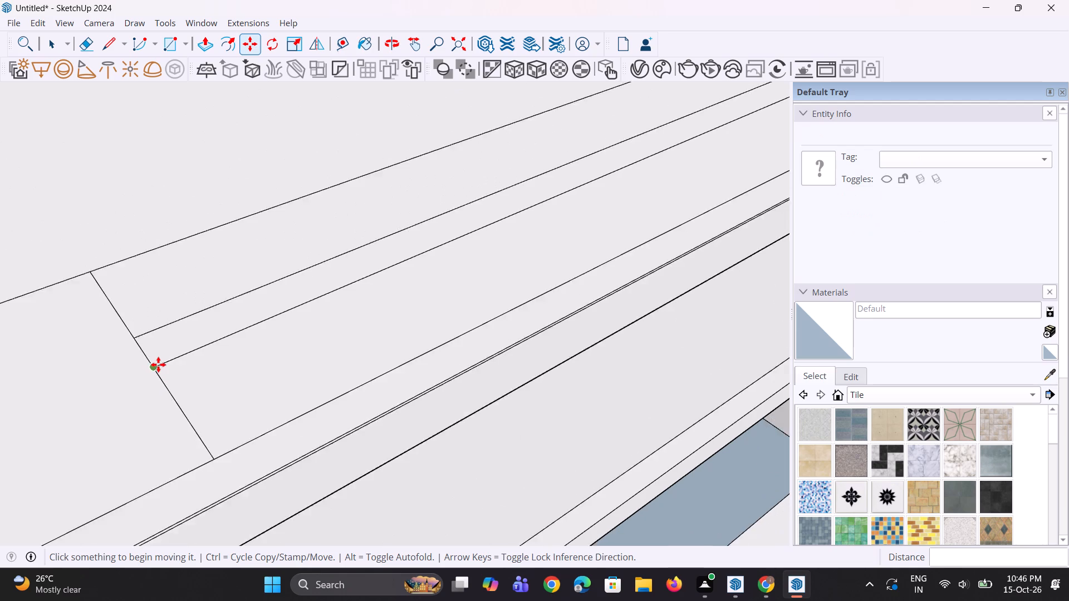
{"action": "scroll", "coordinate": [158, 364], "scroll_direction": "down", "scroll_amount": 20}
{"action": "scroll", "coordinate": [158, 364], "scroll_direction": "down", "scroll_amount": 3}
{"action": "scroll", "coordinate": [333, 333], "scroll_direction": "down", "scroll_amount": 1}
{"action": "middle_click_drag", "start_coordinate": [316, 337], "coordinate": [281, 344]}
{"action": "scroll", "coordinate": [244, 366], "scroll_direction": "down", "scroll_amount": 4}
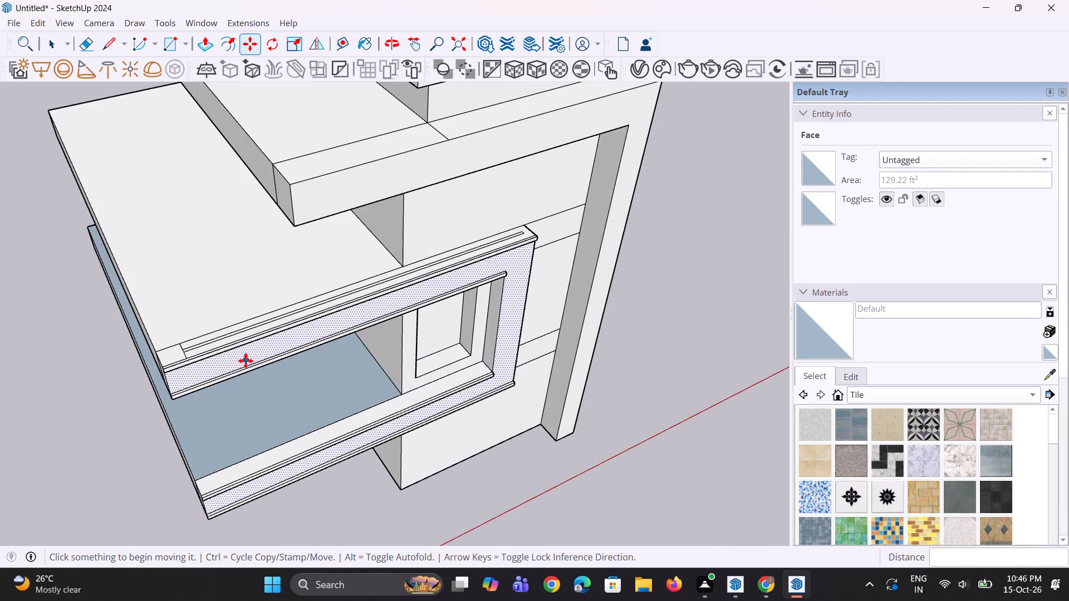
{"action": "scroll", "coordinate": [246, 360], "scroll_direction": "down", "scroll_amount": 8}
{"action": "scroll", "coordinate": [334, 317], "scroll_direction": "up", "scroll_amount": 8}
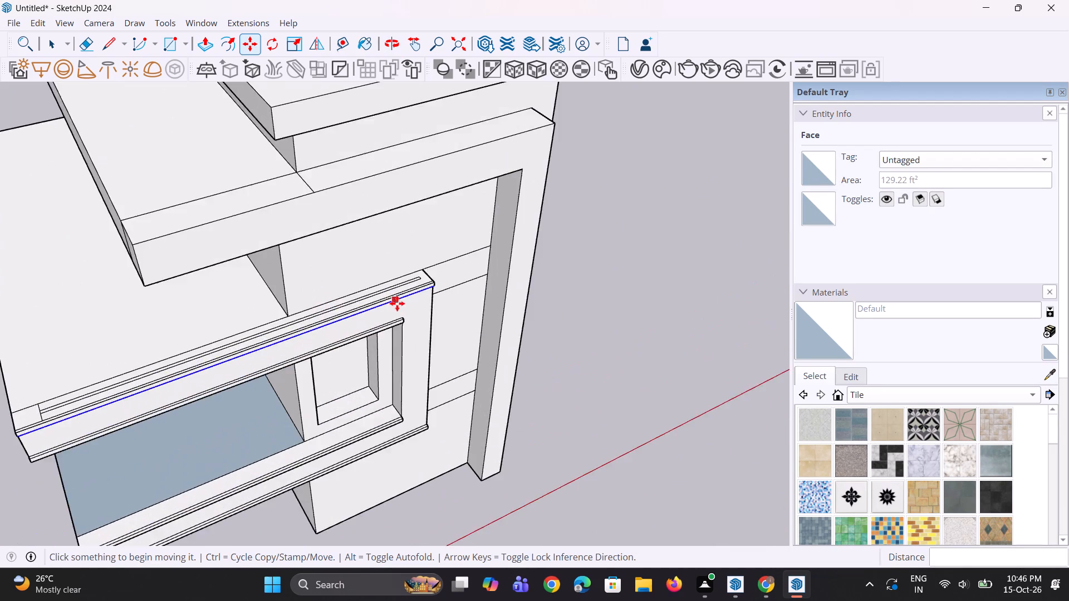
{"action": "scroll", "coordinate": [397, 303], "scroll_direction": "up", "scroll_amount": 8}
{"action": "scroll", "coordinate": [420, 285], "scroll_direction": "down", "scroll_amount": 2}
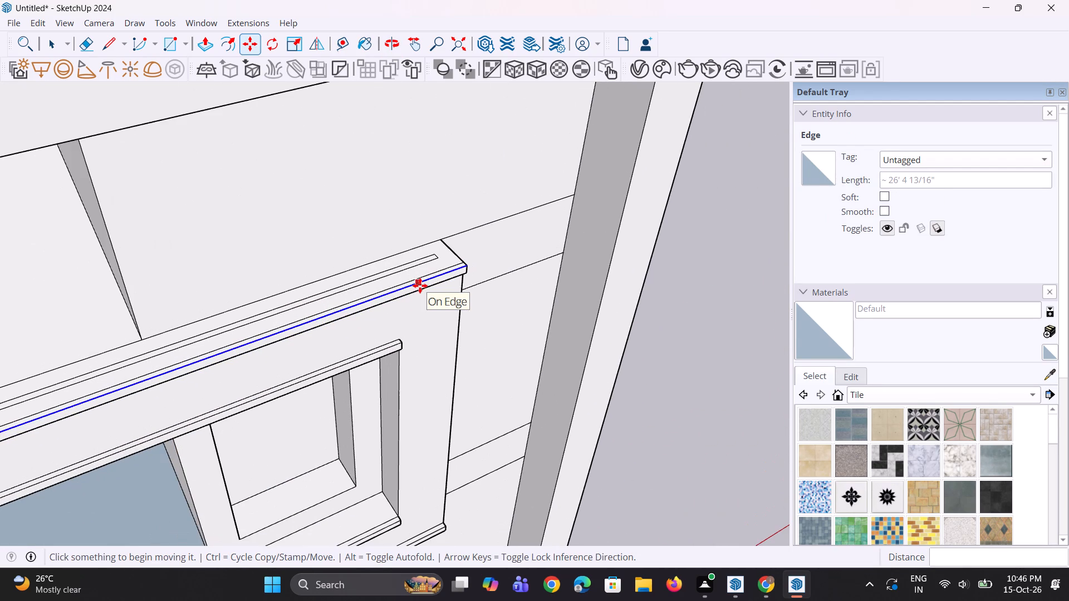
{"action": "middle_click_drag", "start_coordinate": [420, 284], "coordinate": [392, 338]}
{"action": "scroll", "coordinate": [415, 308], "scroll_direction": "up", "scroll_amount": 6}
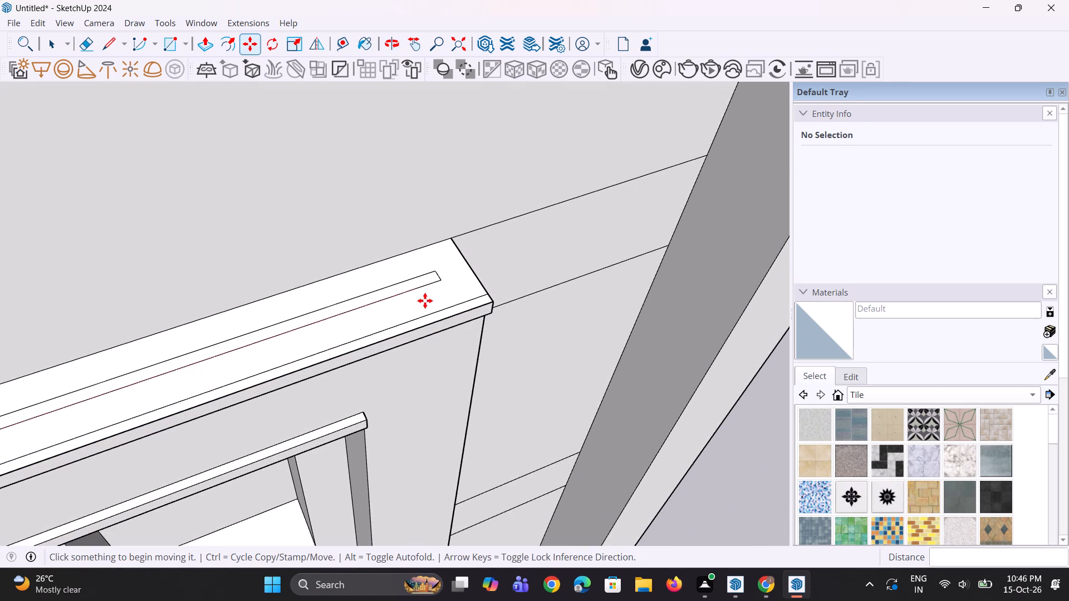
{"action": "key", "text": "p"}
{"action": "left_click", "coordinate": [427, 278]}
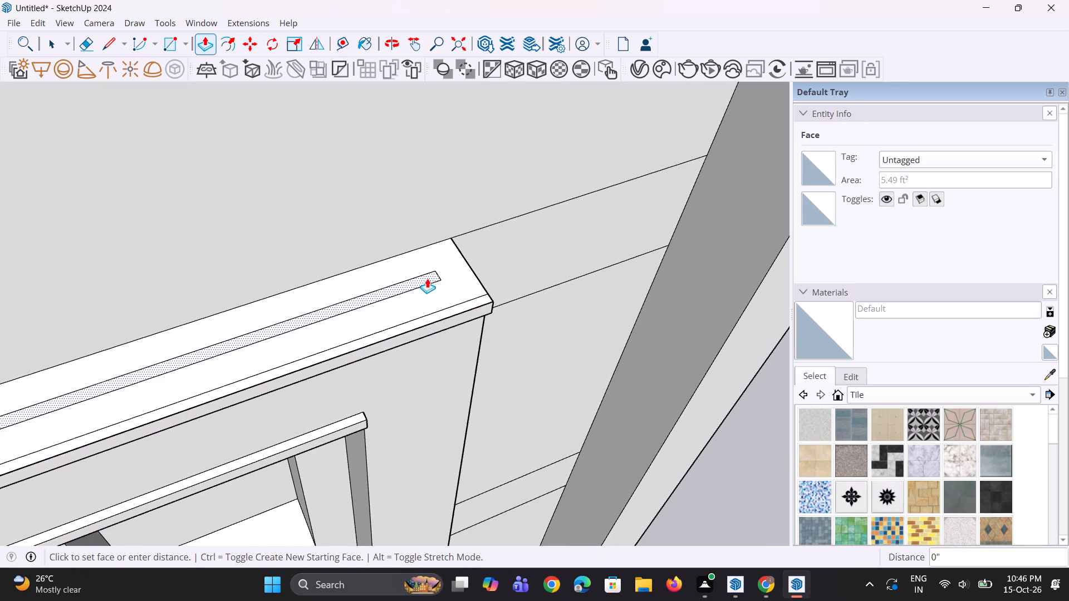
{"action": "scroll", "coordinate": [432, 268], "scroll_direction": "down", "scroll_amount": 8}
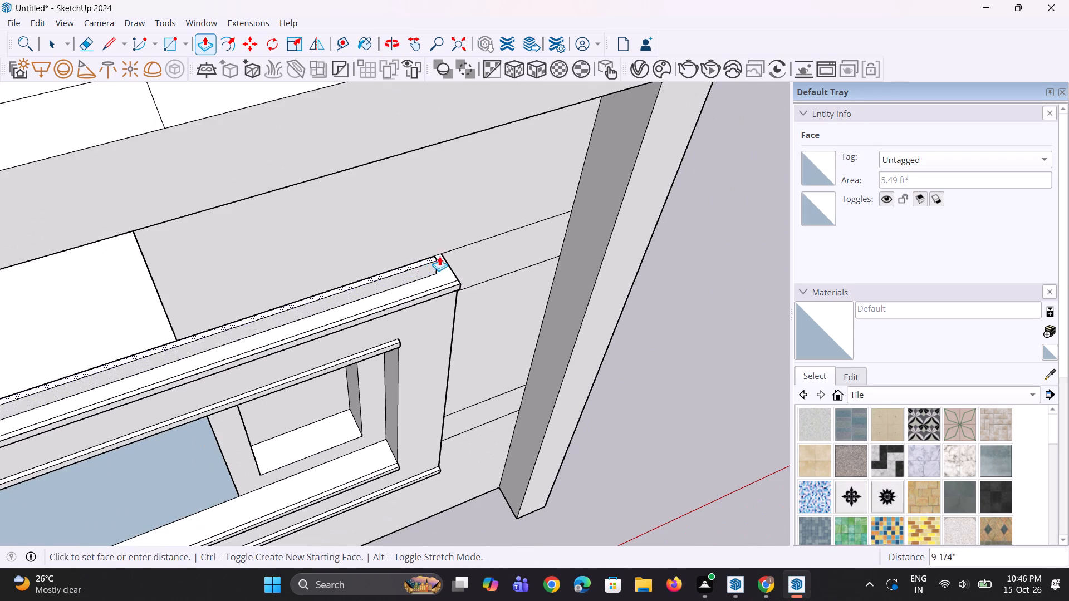
{"action": "left_click", "coordinate": [447, 220]}
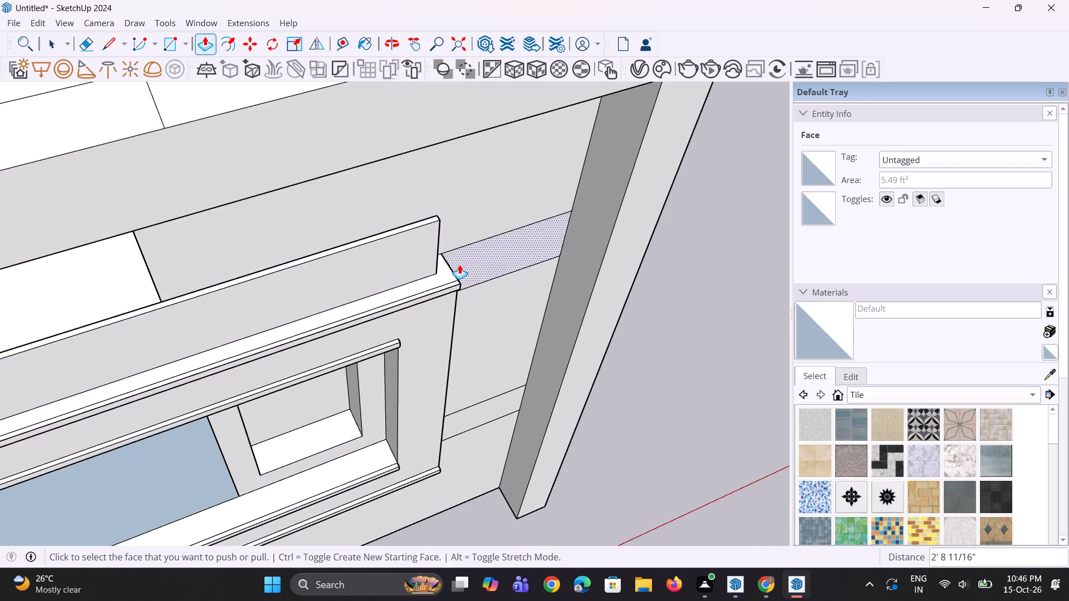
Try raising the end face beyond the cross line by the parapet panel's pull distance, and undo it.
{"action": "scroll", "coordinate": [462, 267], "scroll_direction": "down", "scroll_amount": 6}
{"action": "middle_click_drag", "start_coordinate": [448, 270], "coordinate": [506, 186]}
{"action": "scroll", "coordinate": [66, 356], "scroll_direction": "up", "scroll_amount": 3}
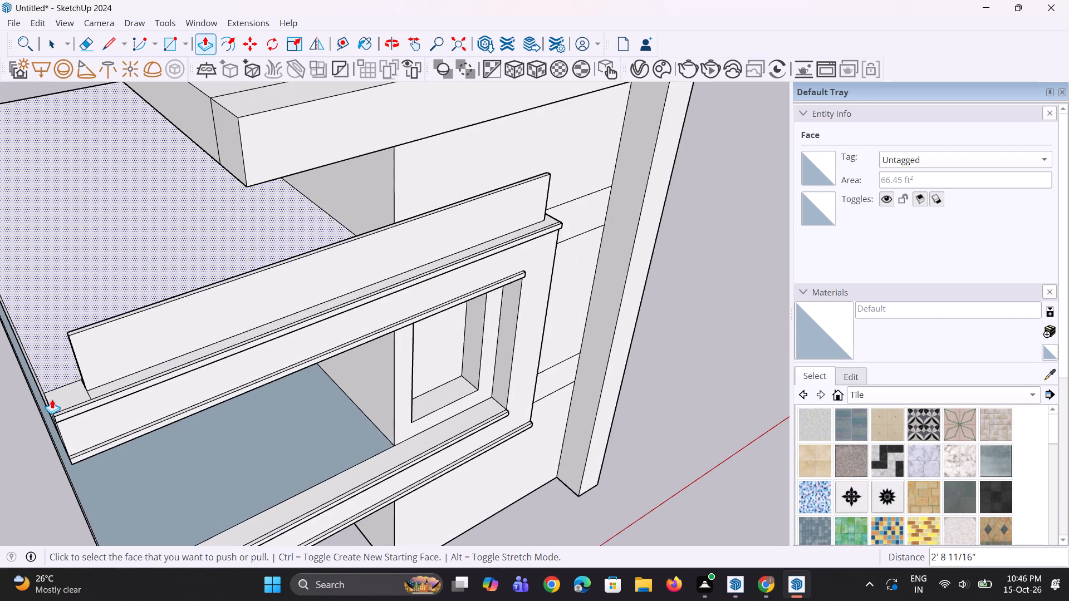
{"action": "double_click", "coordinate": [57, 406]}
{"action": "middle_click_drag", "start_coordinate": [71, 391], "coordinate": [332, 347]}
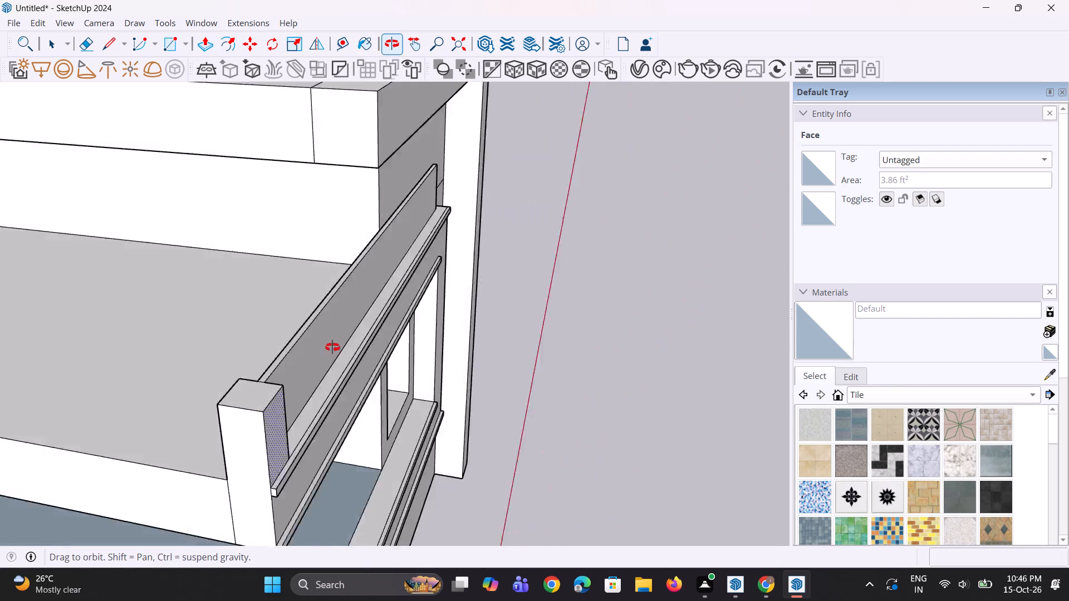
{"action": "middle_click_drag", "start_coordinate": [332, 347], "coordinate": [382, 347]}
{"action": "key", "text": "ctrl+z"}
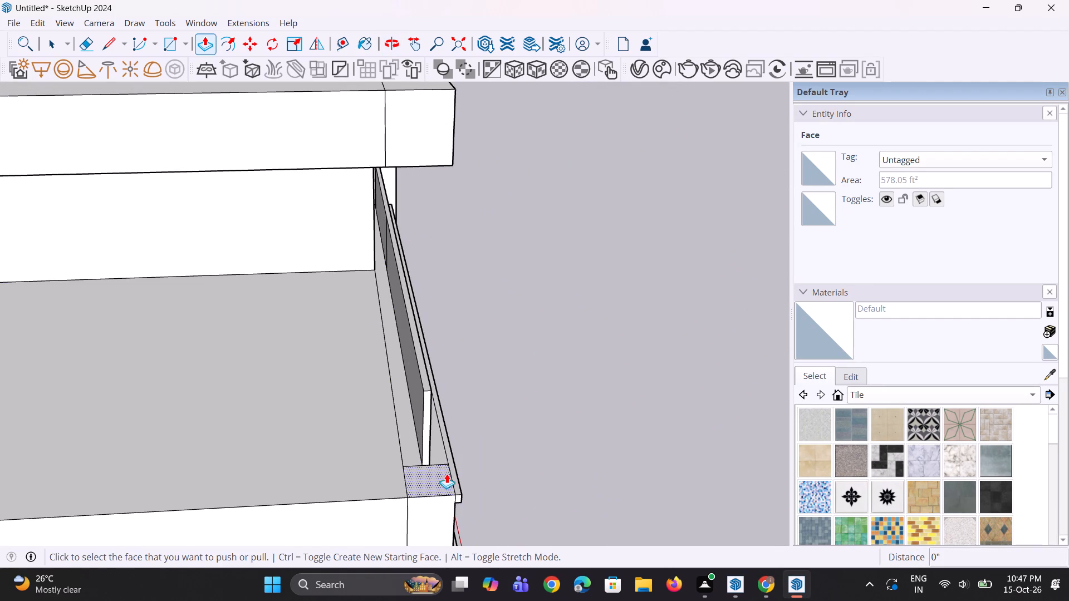
Pull the end face beyond the cross line up about 2' 8 3/4" to the parapet panel's top to form an end post.
{"action": "left_click", "coordinate": [445, 477]}
{"action": "left_click", "coordinate": [435, 484]}
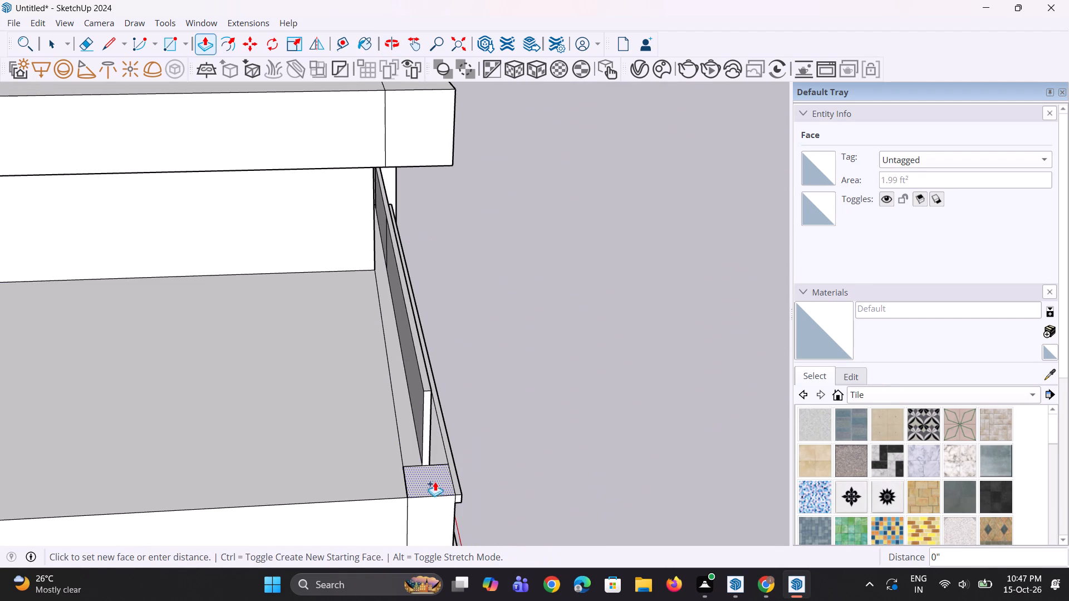
{"action": "middle_click_drag", "start_coordinate": [440, 407], "coordinate": [51, 427]}
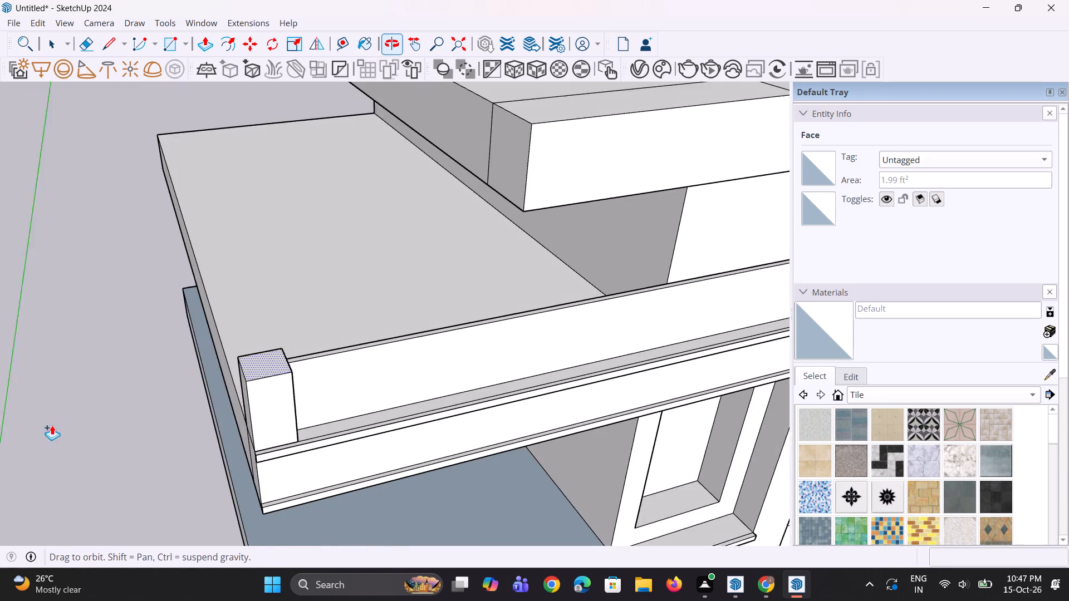
{"action": "left_click", "coordinate": [325, 352]}
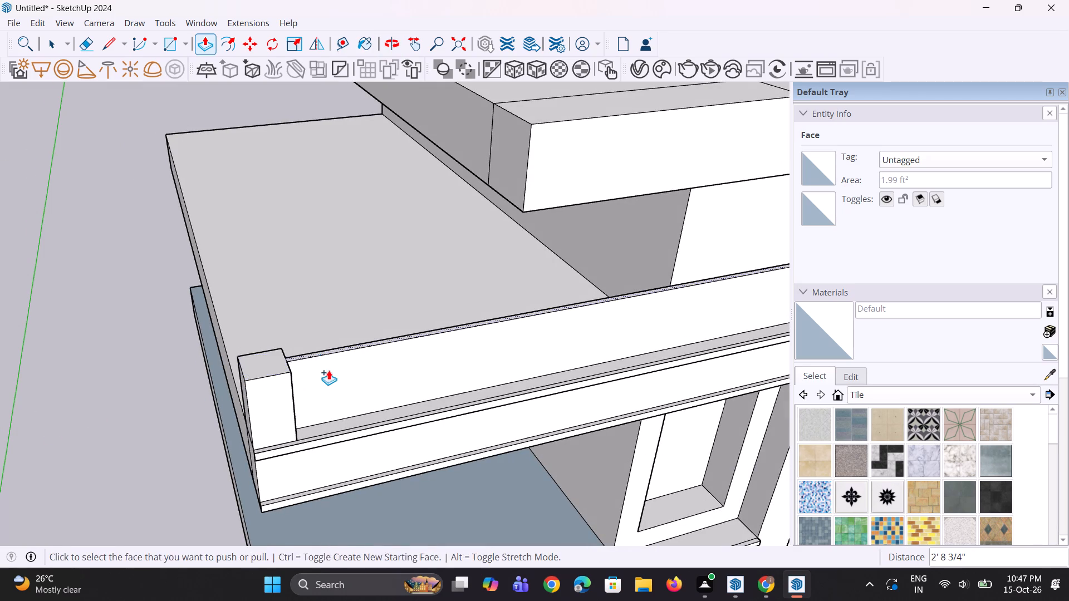
Pull the thin parapet panel's top face up about 2 1/8" as a new starting face.
{"action": "middle_click_drag", "start_coordinate": [331, 377], "coordinate": [262, 360]}
{"action": "scroll", "coordinate": [262, 360], "scroll_direction": "up", "scroll_amount": 1}
{"action": "scroll", "coordinate": [259, 360], "scroll_direction": "down", "scroll_amount": 9}
{"action": "middle_click_drag", "start_coordinate": [483, 381], "coordinate": [380, 382]}
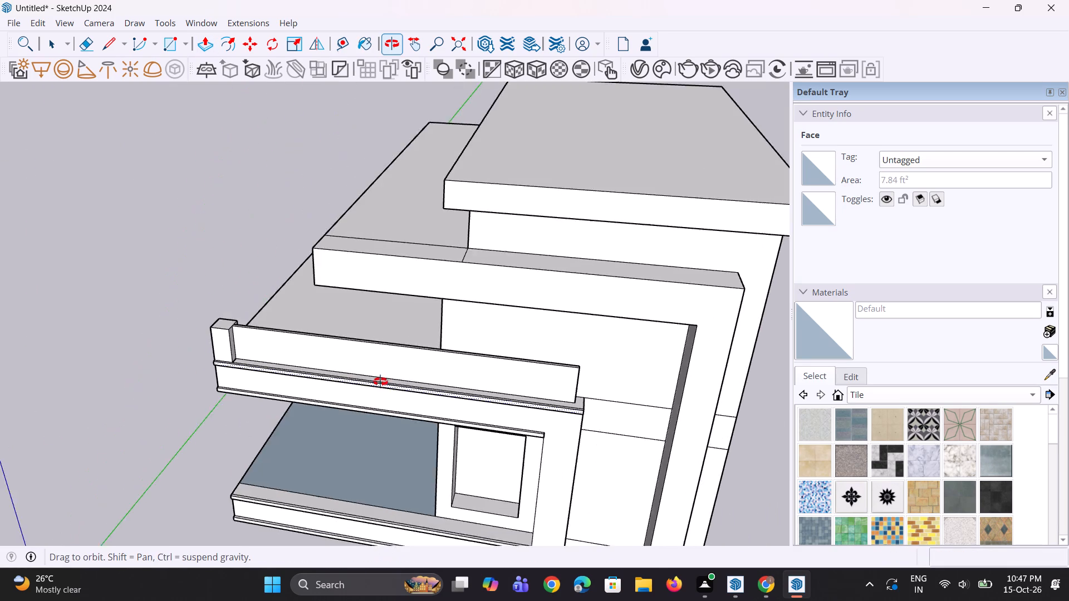
{"action": "middle_click_drag", "start_coordinate": [380, 382], "coordinate": [472, 437]}
{"action": "scroll", "coordinate": [380, 382], "scroll_direction": "up", "scroll_amount": 1}
{"action": "scroll", "coordinate": [246, 363], "scroll_direction": "up", "scroll_amount": 3}
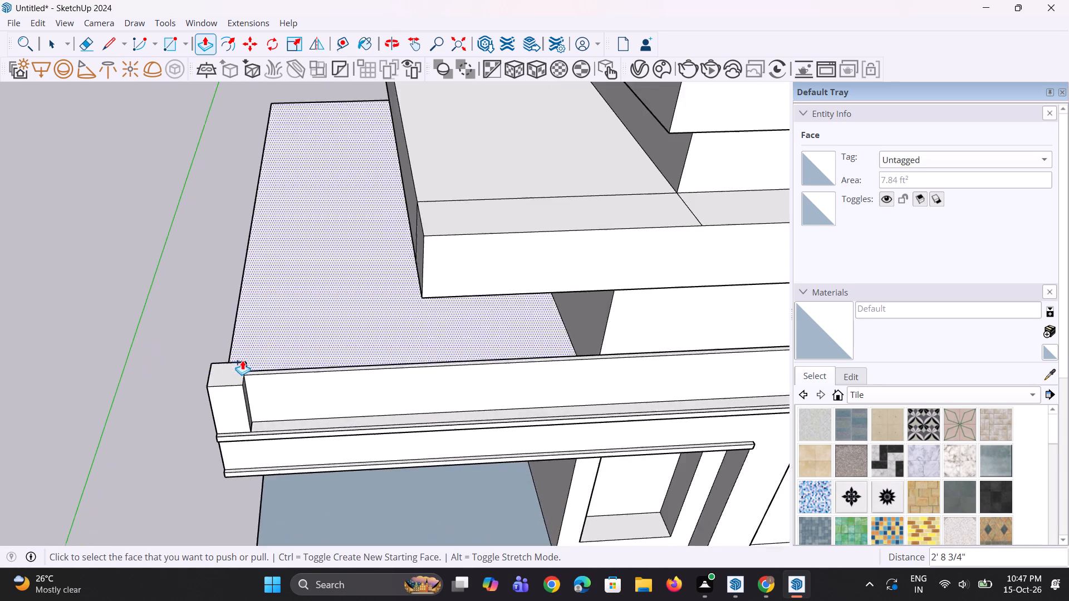
{"action": "scroll", "coordinate": [242, 360], "scroll_direction": "up", "scroll_amount": 8}
{"action": "left_click", "coordinate": [289, 376]}
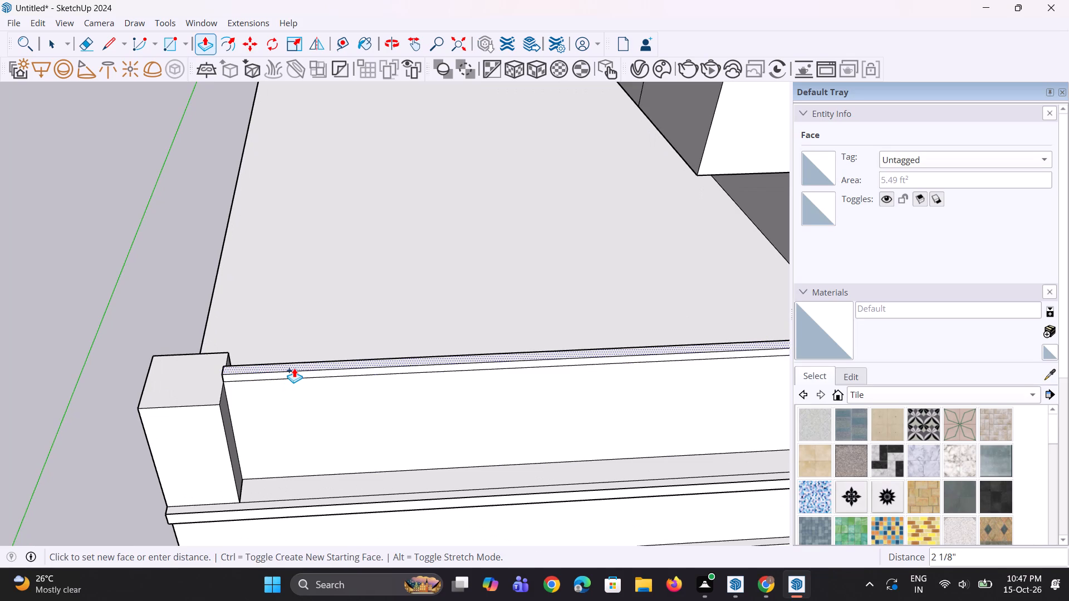
{"action": "left_click", "coordinate": [294, 368]}
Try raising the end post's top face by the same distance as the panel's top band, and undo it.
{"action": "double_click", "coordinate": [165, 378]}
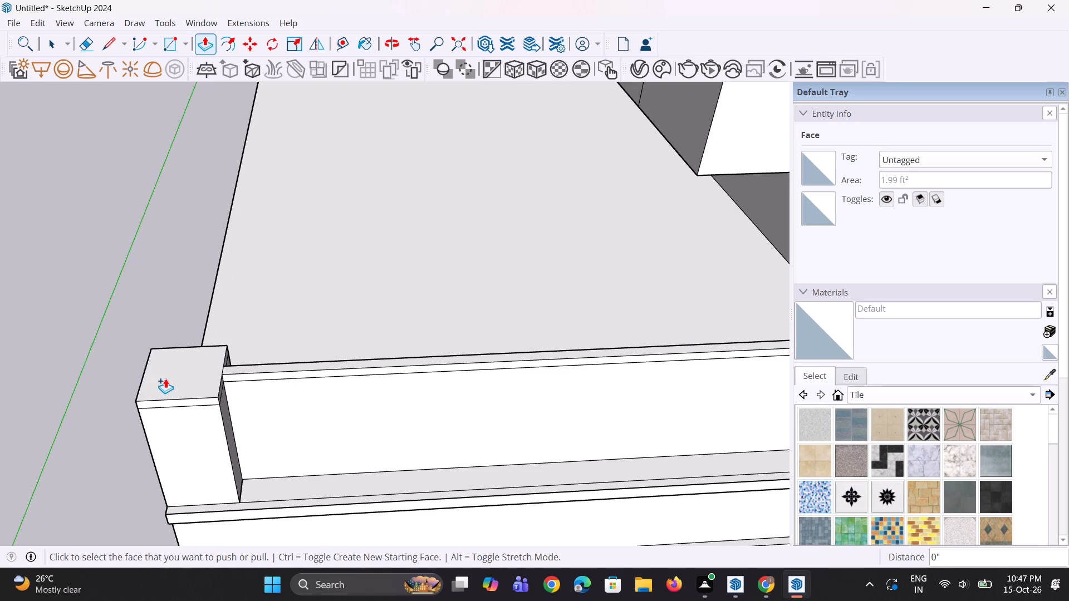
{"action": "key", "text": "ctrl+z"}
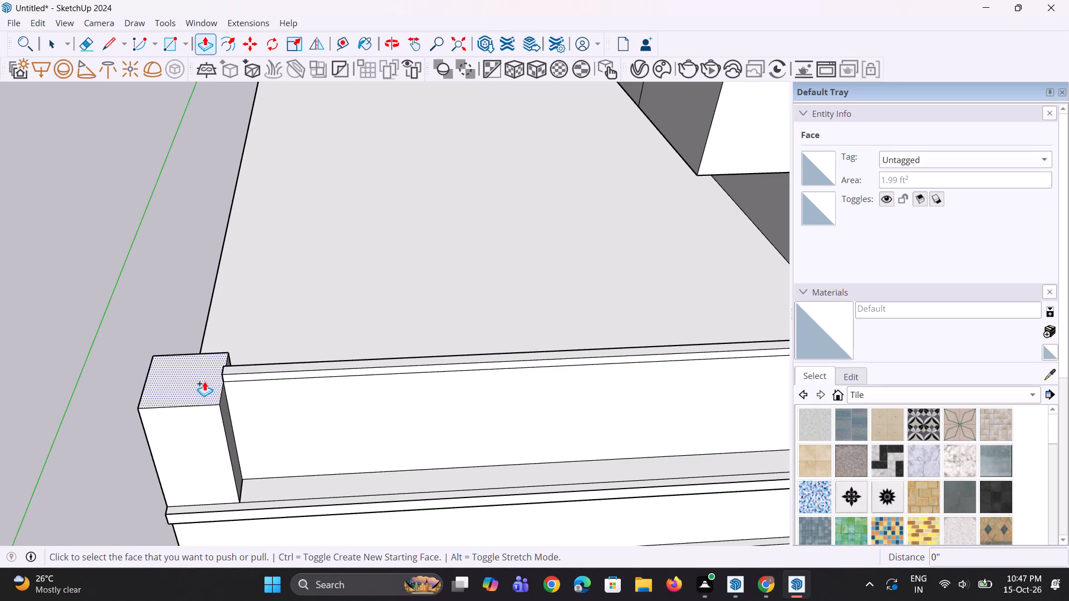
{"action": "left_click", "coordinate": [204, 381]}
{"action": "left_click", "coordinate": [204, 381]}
Examine the new parapet panel and end post on the C-shaped frame from the front and side of the building.
{"action": "scroll", "coordinate": [204, 381], "scroll_direction": "down", "scroll_amount": 5}
{"action": "middle_click_drag", "start_coordinate": [203, 382], "coordinate": [209, 363]}
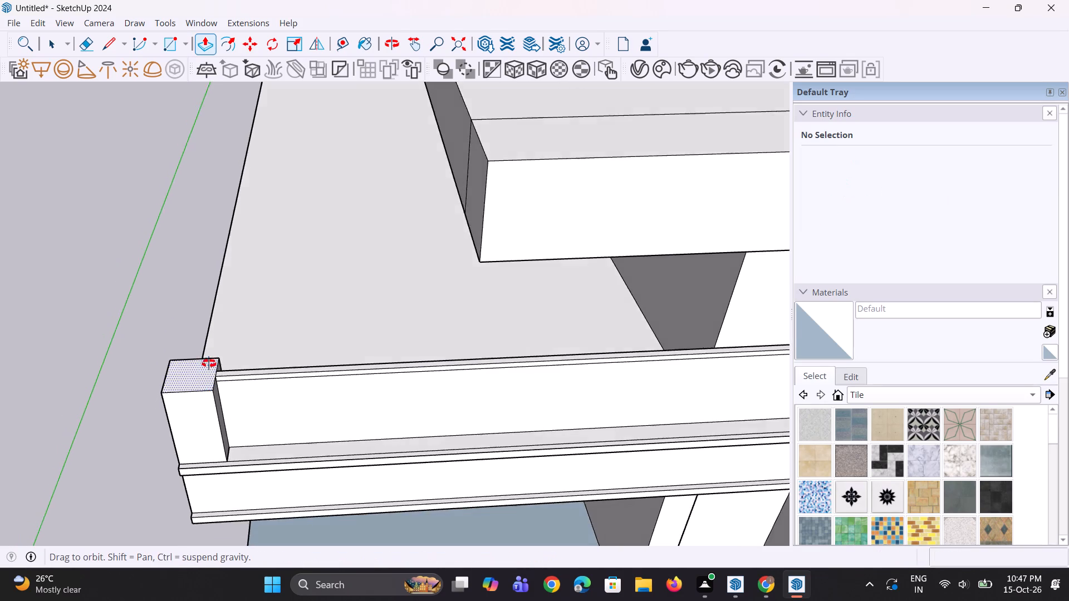
{"action": "middle_click_drag", "start_coordinate": [209, 363], "coordinate": [217, 295]}
{"action": "scroll", "coordinate": [195, 368], "scroll_direction": "down", "scroll_amount": 4}
{"action": "middle_click_drag", "start_coordinate": [104, 377], "coordinate": [133, 397]}
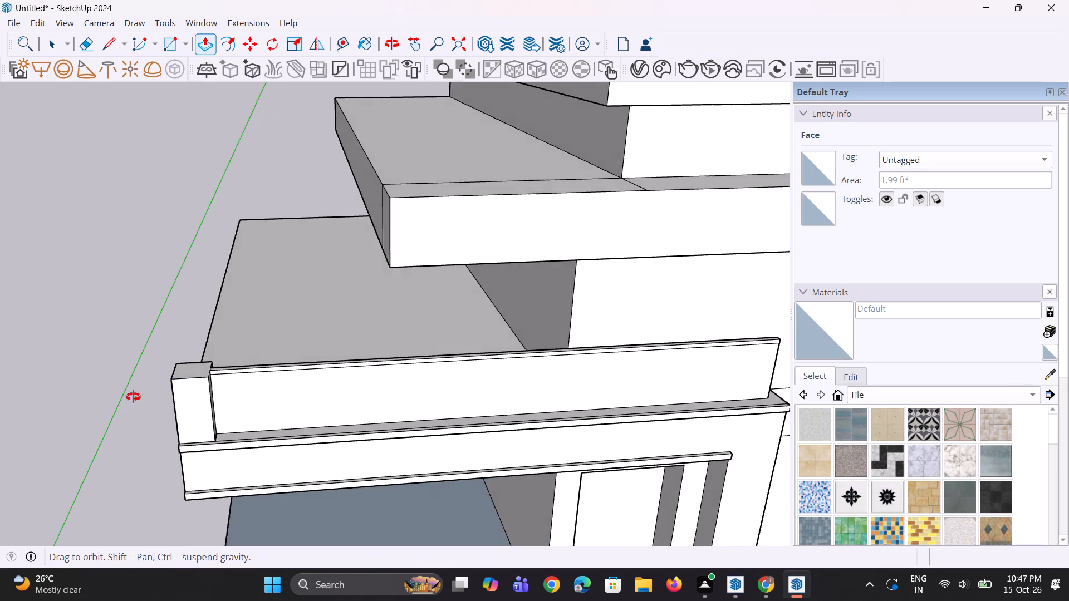
{"action": "middle_click_drag", "start_coordinate": [133, 397], "coordinate": [100, 341]}
{"action": "scroll", "coordinate": [129, 337], "scroll_direction": "down", "scroll_amount": 5}
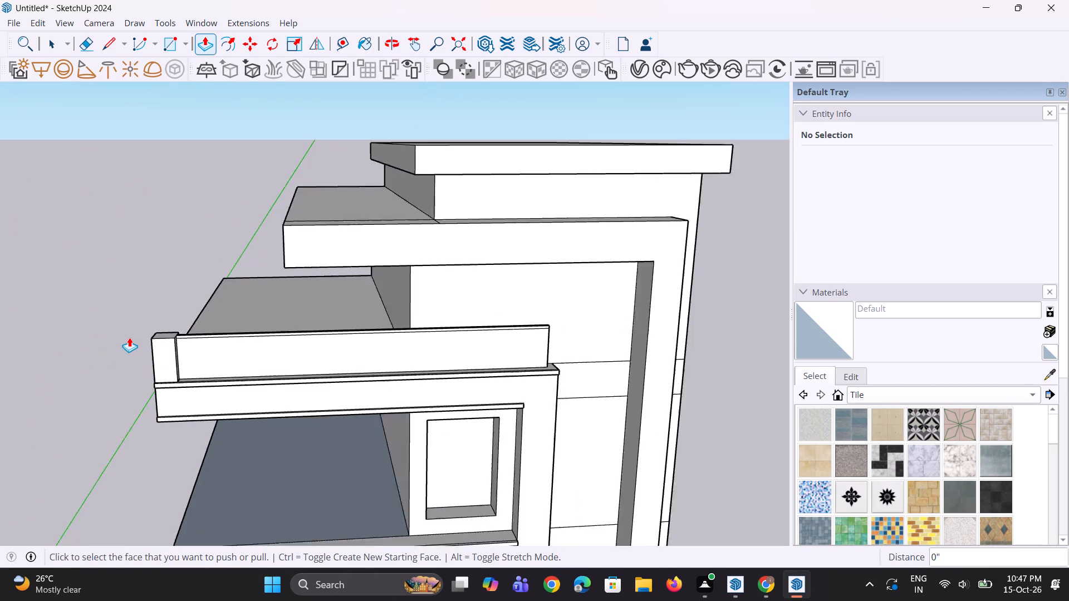
{"action": "middle_click_drag", "start_coordinate": [295, 416], "coordinate": [303, 359]}
{"action": "scroll", "coordinate": [303, 359], "scroll_direction": "down", "scroll_amount": 2}
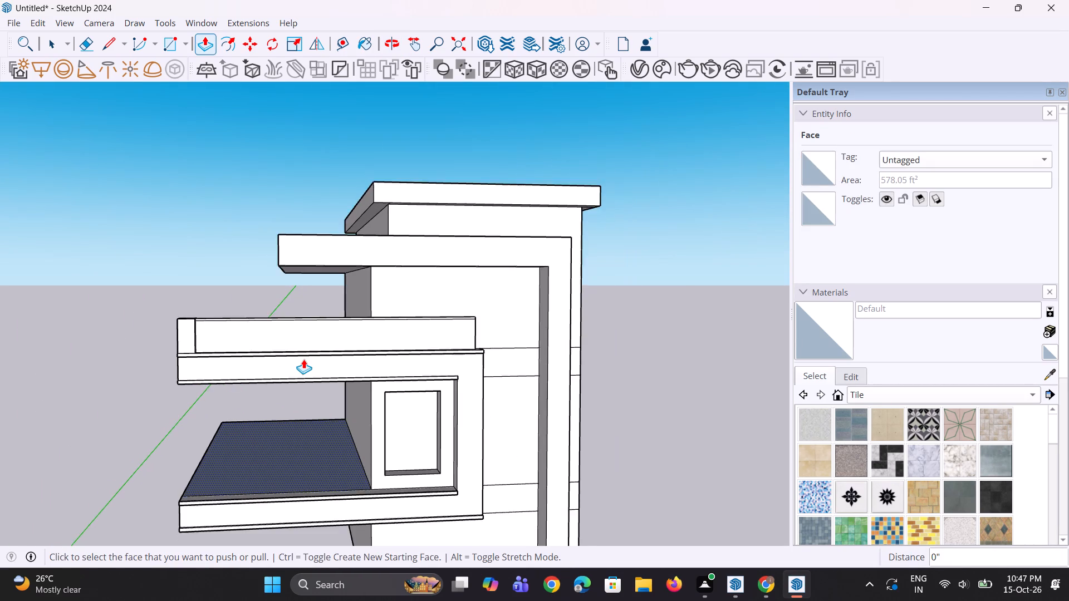
{"action": "scroll", "coordinate": [303, 359], "scroll_direction": "down", "scroll_amount": 4}
{"action": "scroll", "coordinate": [209, 361], "scroll_direction": "up", "scroll_amount": 2}
{"action": "middle_click_drag", "start_coordinate": [209, 361], "coordinate": [689, 455]}
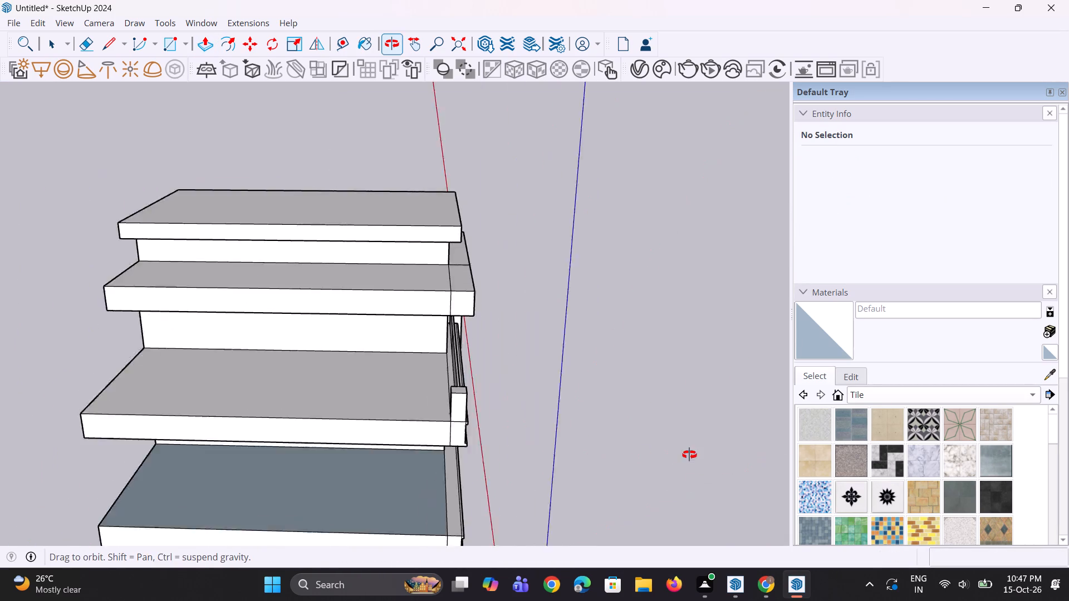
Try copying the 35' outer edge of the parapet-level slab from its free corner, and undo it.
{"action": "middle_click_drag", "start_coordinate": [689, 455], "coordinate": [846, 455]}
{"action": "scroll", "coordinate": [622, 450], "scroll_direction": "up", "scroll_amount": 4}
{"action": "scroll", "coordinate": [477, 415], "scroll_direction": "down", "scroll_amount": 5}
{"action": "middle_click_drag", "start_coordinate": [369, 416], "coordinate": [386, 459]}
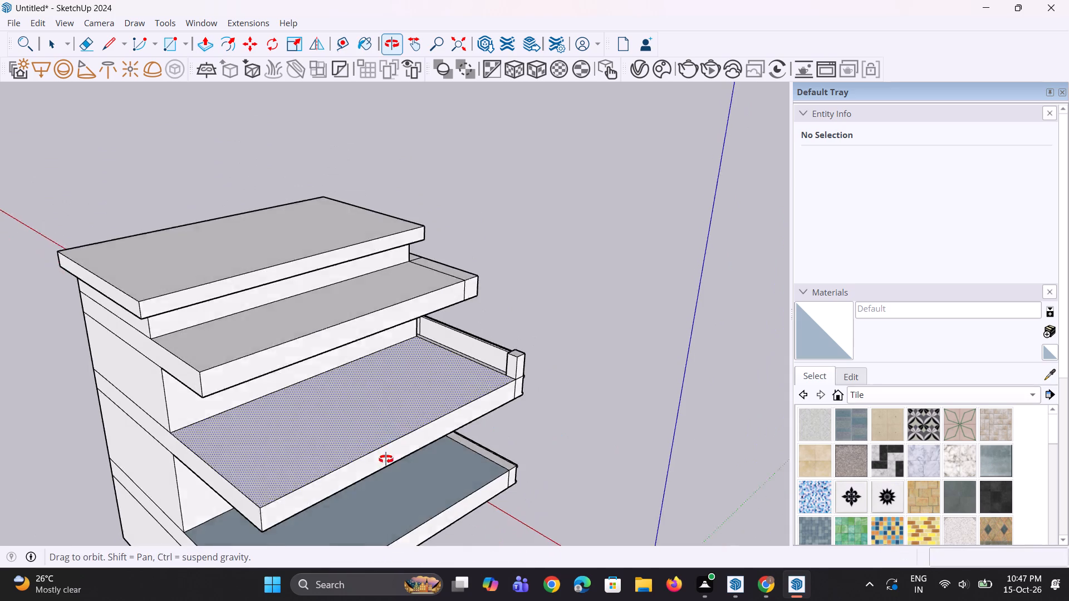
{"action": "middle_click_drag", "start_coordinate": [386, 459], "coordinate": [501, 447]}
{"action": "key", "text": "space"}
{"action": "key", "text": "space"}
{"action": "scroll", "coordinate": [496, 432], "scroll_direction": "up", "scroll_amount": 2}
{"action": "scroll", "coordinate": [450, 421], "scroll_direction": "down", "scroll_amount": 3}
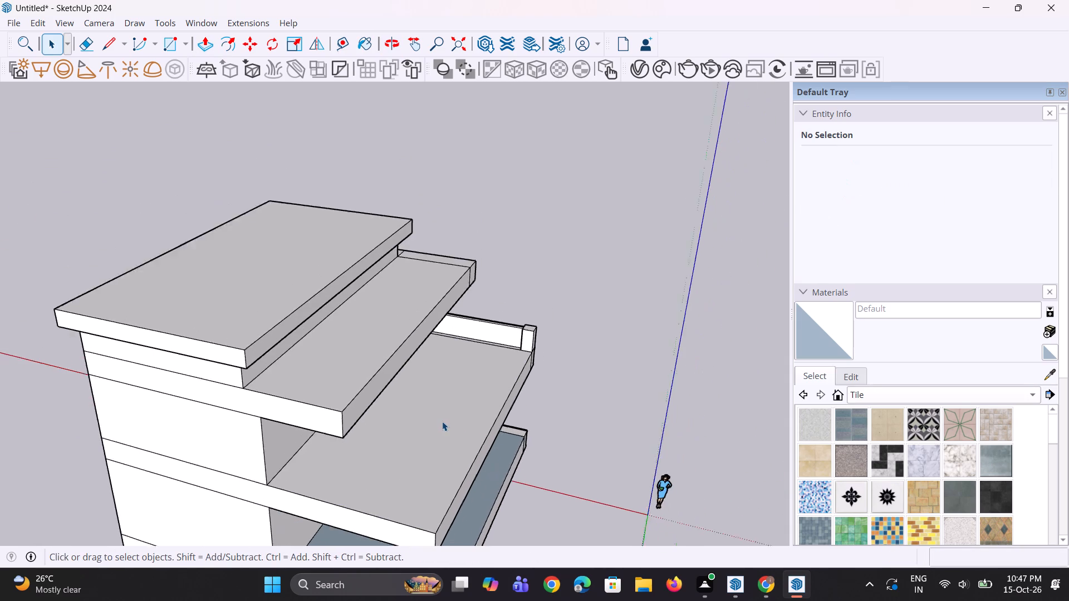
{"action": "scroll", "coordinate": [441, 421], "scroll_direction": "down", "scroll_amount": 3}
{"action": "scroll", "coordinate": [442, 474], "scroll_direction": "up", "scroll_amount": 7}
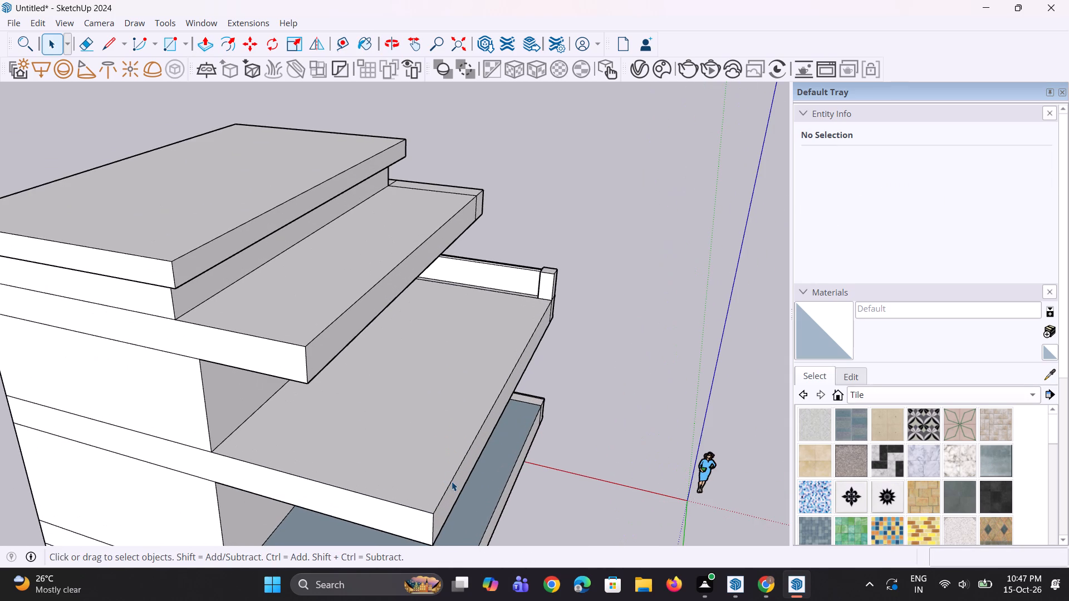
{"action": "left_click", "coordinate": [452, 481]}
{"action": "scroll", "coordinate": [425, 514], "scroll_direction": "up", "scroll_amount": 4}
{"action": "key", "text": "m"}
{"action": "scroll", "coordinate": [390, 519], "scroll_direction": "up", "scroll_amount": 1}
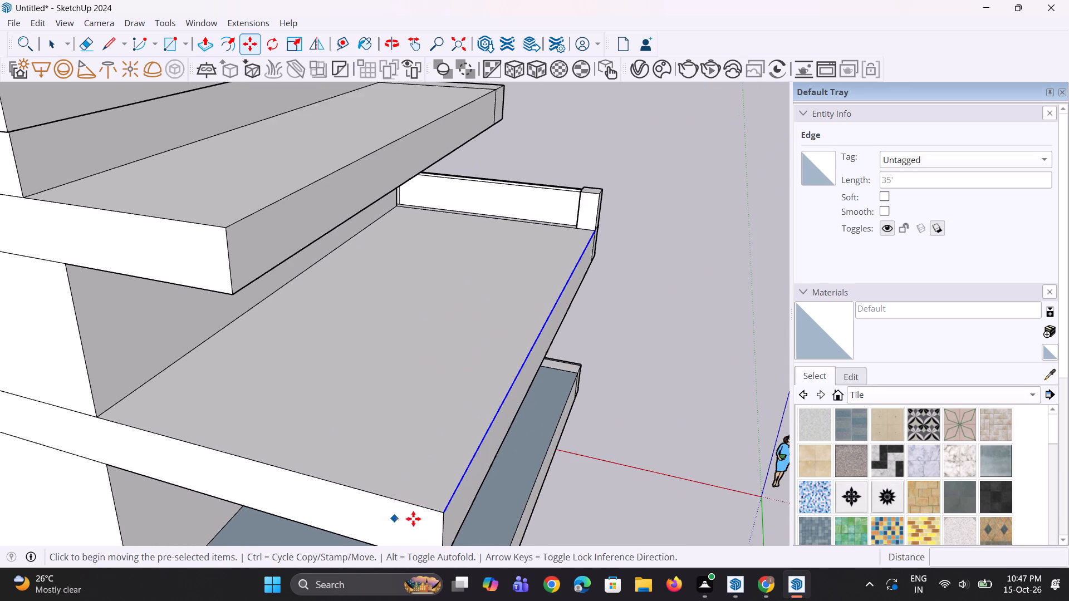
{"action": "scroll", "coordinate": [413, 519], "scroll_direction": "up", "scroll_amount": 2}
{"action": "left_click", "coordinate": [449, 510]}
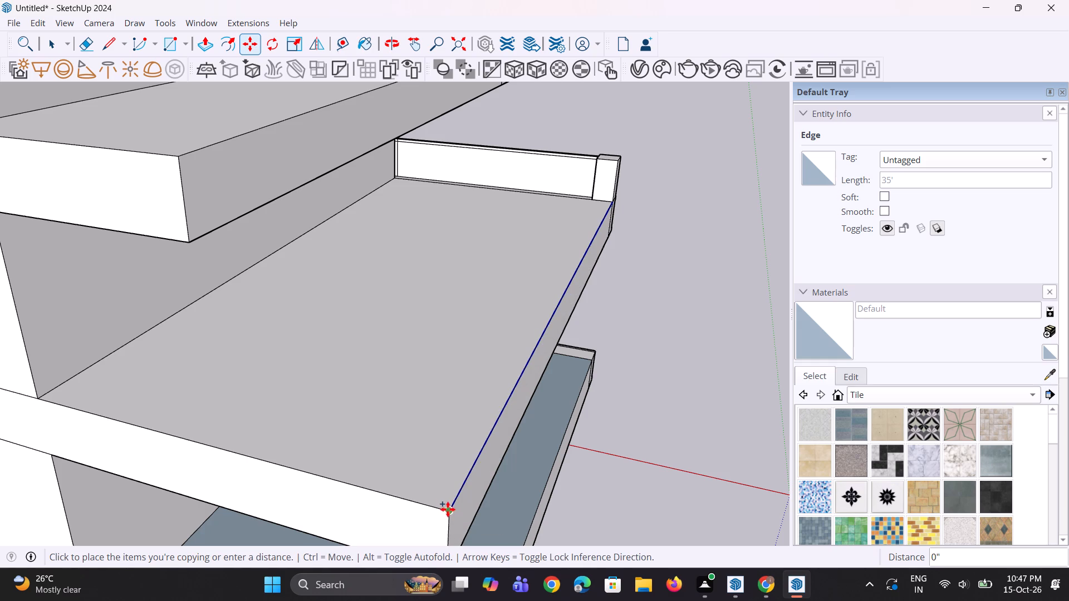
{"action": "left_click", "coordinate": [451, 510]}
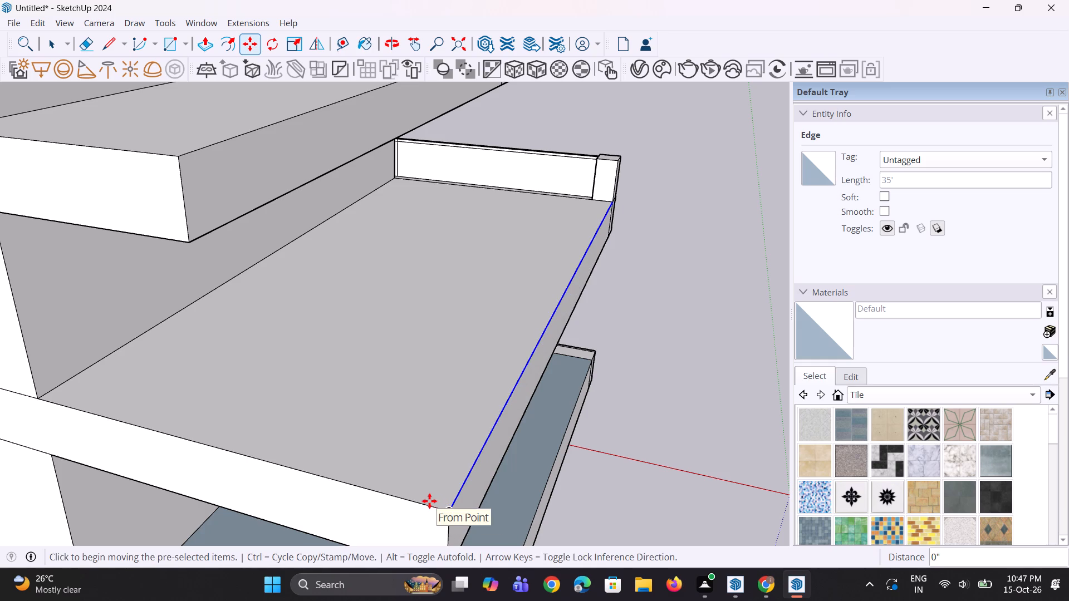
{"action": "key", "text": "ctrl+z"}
Copy the parapet-level slab's 35' outer edge about 3" inward to mark a narrow strip on its top.
{"action": "key", "text": "space"}
{"action": "key", "text": "space"}
{"action": "scroll", "coordinate": [460, 478], "scroll_direction": "down", "scroll_amount": 4}
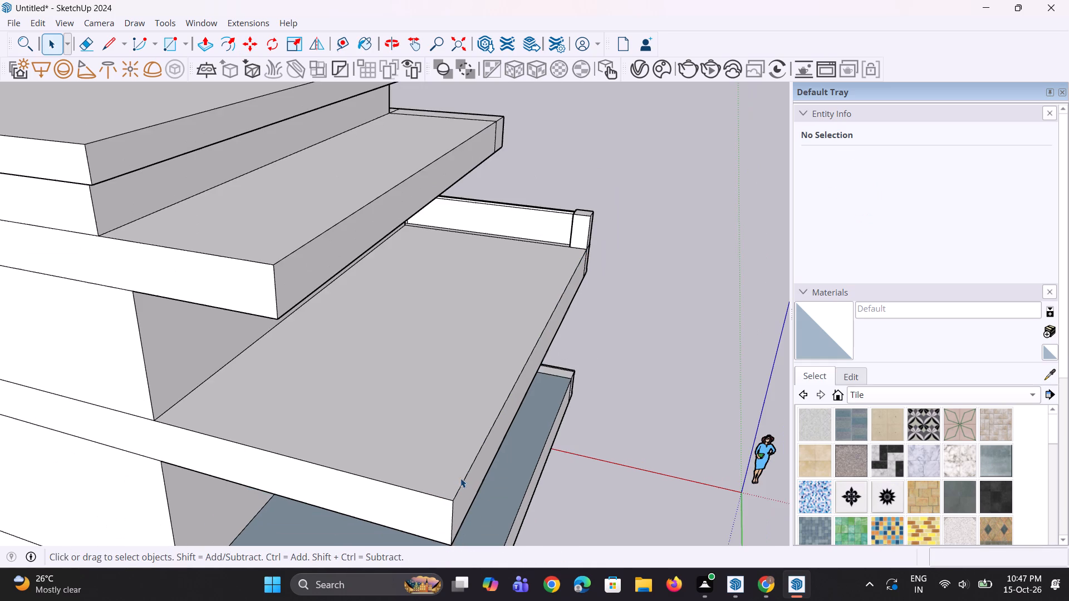
{"action": "middle_click_drag", "start_coordinate": [478, 473], "coordinate": [546, 485]}
{"action": "scroll", "coordinate": [575, 475], "scroll_direction": "up", "scroll_amount": 2}
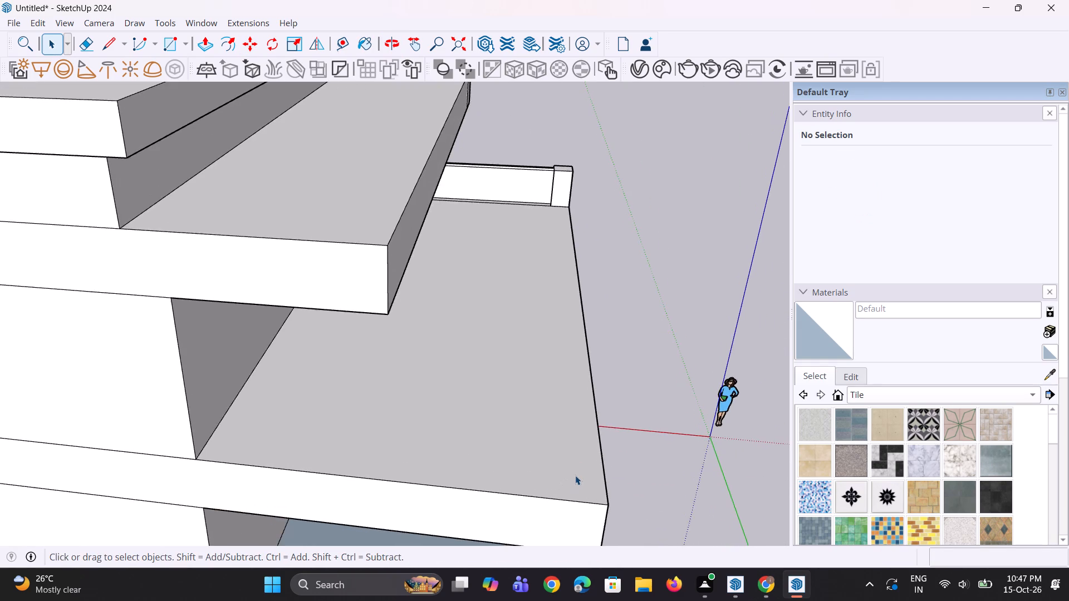
{"action": "scroll", "coordinate": [594, 464], "scroll_direction": "up", "scroll_amount": 3}
{"action": "left_click", "coordinate": [605, 465]}
{"action": "scroll", "coordinate": [400, 438], "scroll_direction": "down", "scroll_amount": 4}
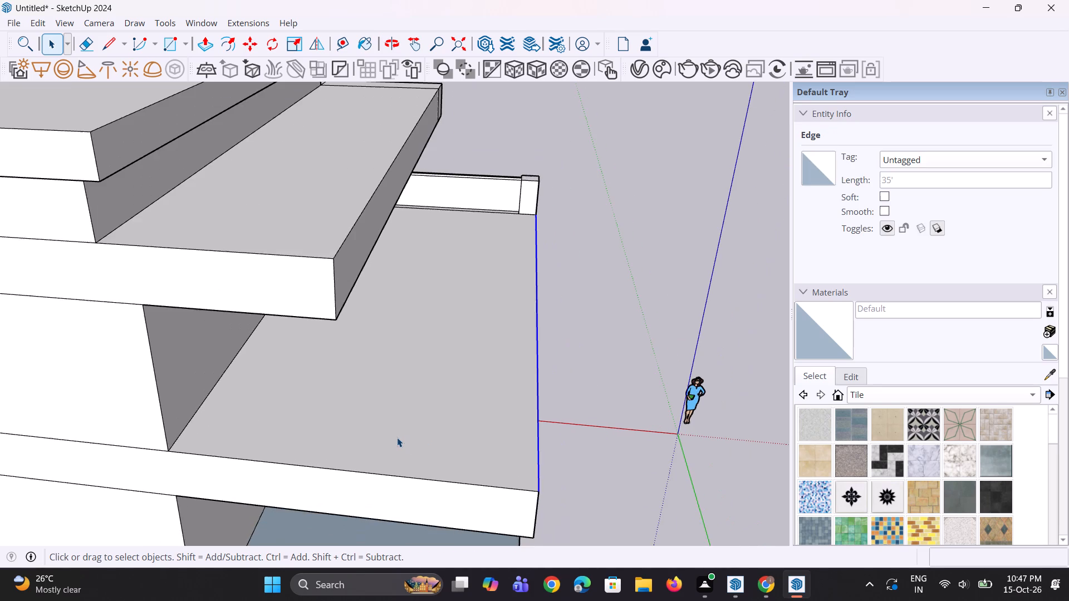
{"action": "scroll", "coordinate": [521, 496], "scroll_direction": "up", "scroll_amount": 7}
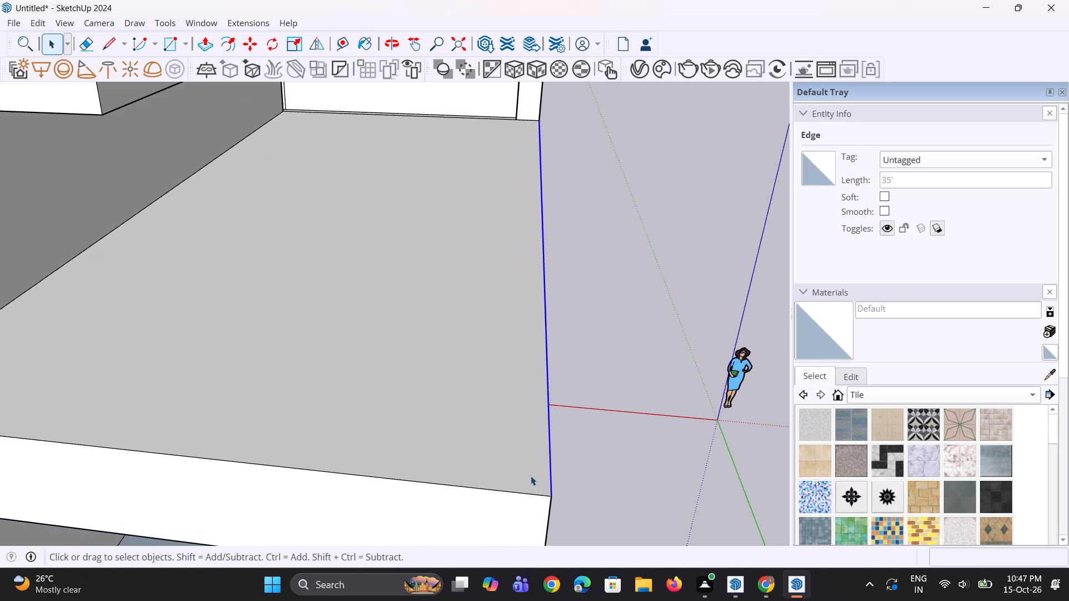
{"action": "key", "text": "m"}
{"action": "left_click", "coordinate": [550, 494]}
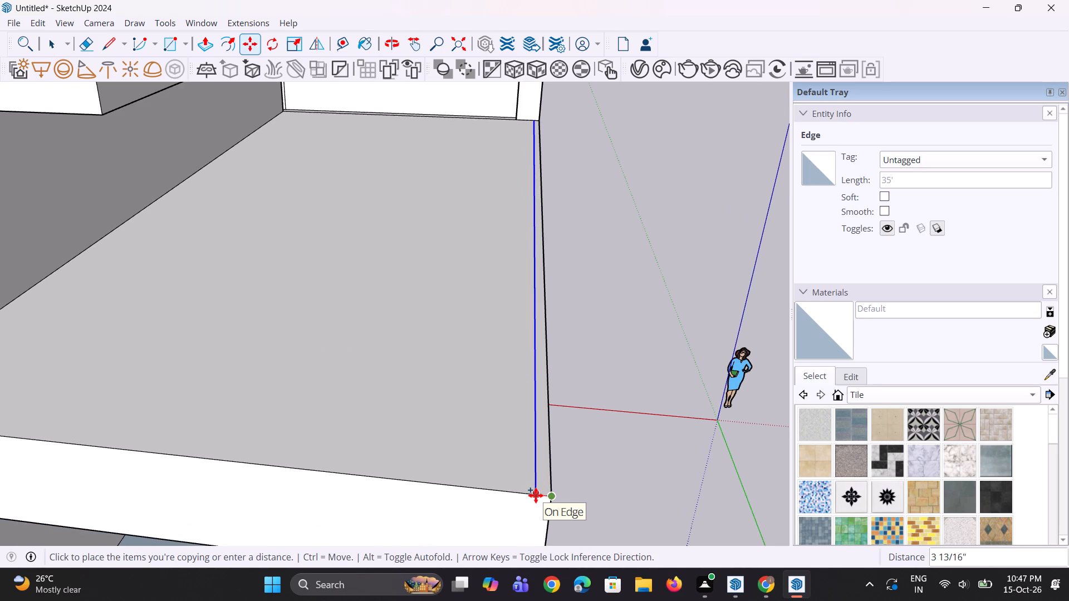
{"action": "left_click", "coordinate": [540, 495]}
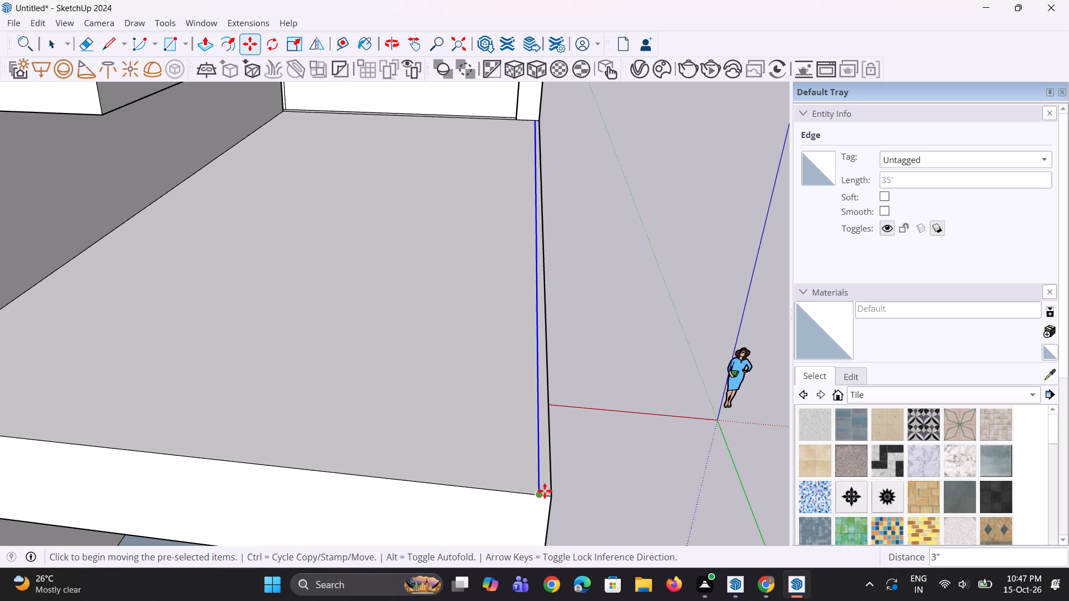
Pull the narrow strip along the slab's outer edge up about 1' 8" as a new starting face to form a second parapet panel.
{"action": "key", "text": "p"}
{"action": "left_click", "coordinate": [547, 477]}
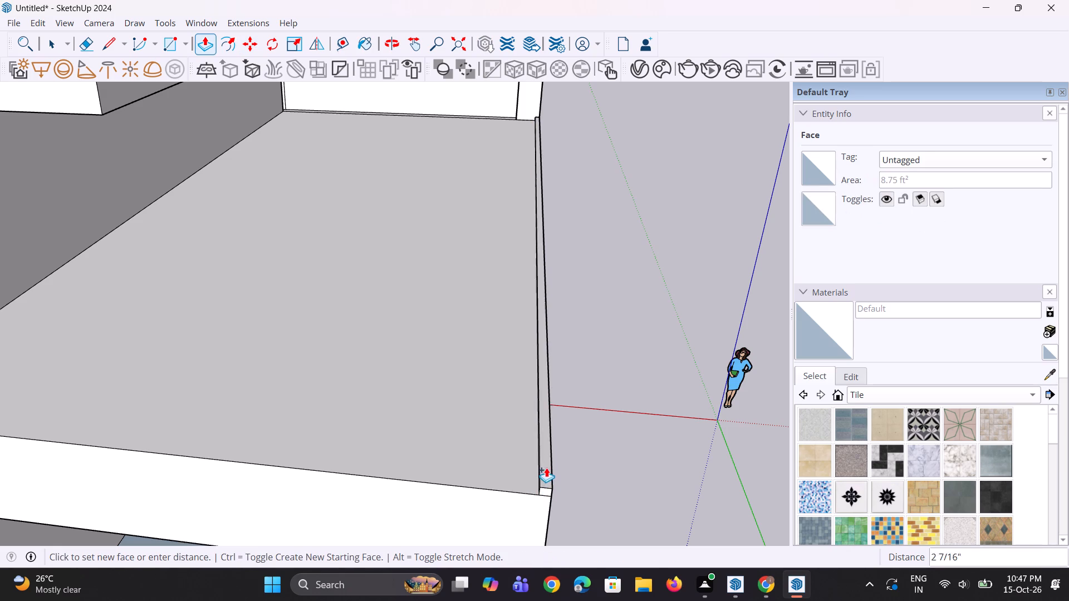
{"action": "left_click", "coordinate": [527, 408]}
Raise the second parapet panel's top face by about another 9 11/16" towards the end post's top.
{"action": "middle_click_drag", "start_coordinate": [541, 481], "coordinate": [306, 460]}
{"action": "scroll", "coordinate": [306, 460], "scroll_direction": "down", "scroll_amount": 5}
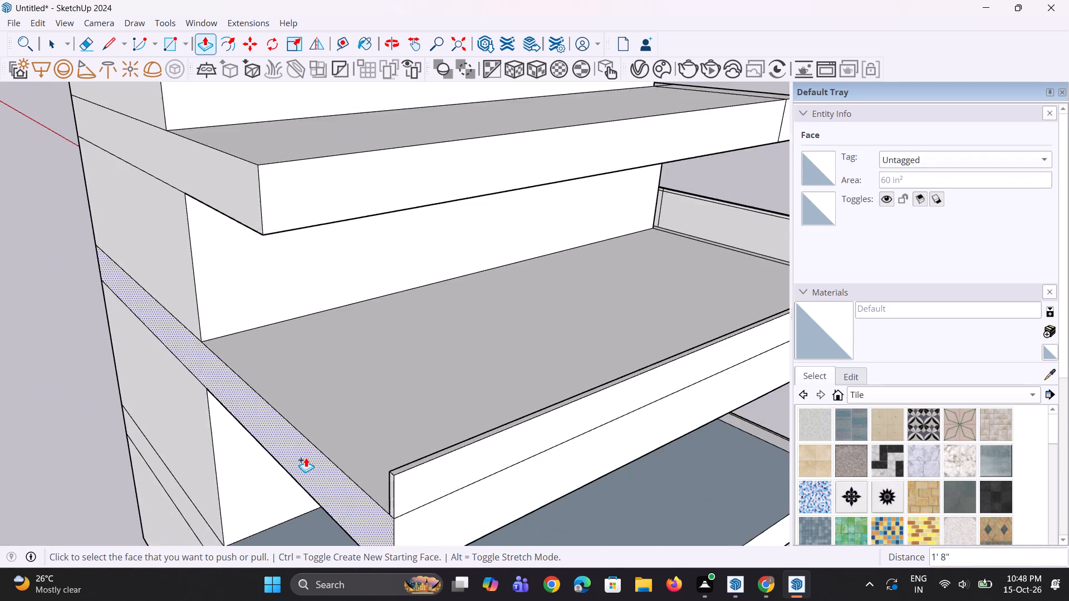
{"action": "scroll", "coordinate": [306, 457], "scroll_direction": "down", "scroll_amount": 9}
{"action": "scroll", "coordinate": [470, 446], "scroll_direction": "up", "scroll_amount": 3}
{"action": "scroll", "coordinate": [604, 283], "scroll_direction": "up", "scroll_amount": 3}
{"action": "scroll", "coordinate": [693, 343], "scroll_direction": "up", "scroll_amount": 2}
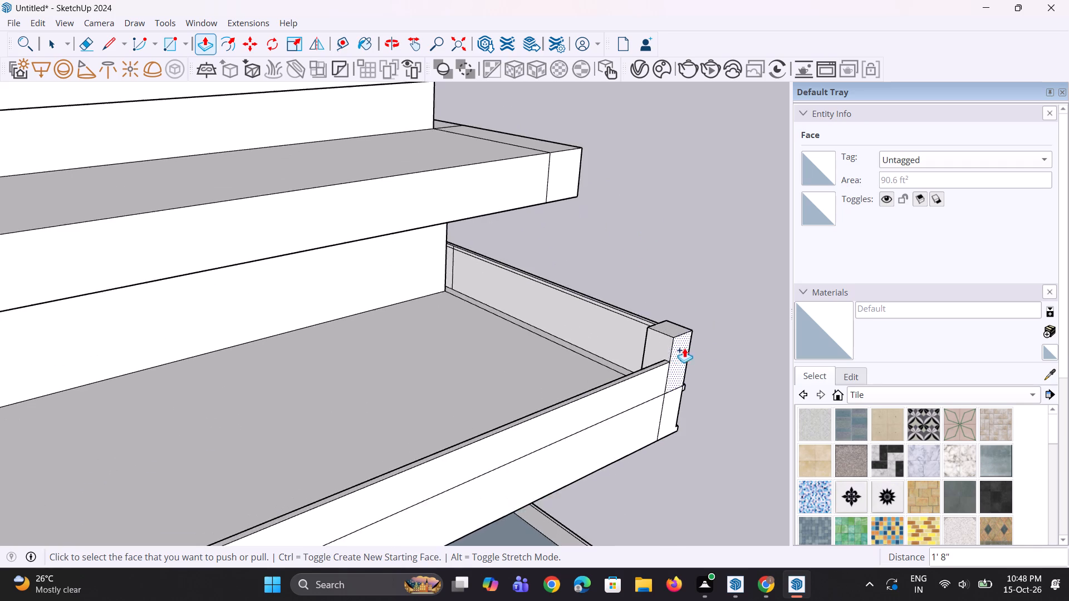
{"action": "scroll", "coordinate": [684, 348], "scroll_direction": "up", "scroll_amount": 8}
{"action": "left_click", "coordinate": [659, 372]}
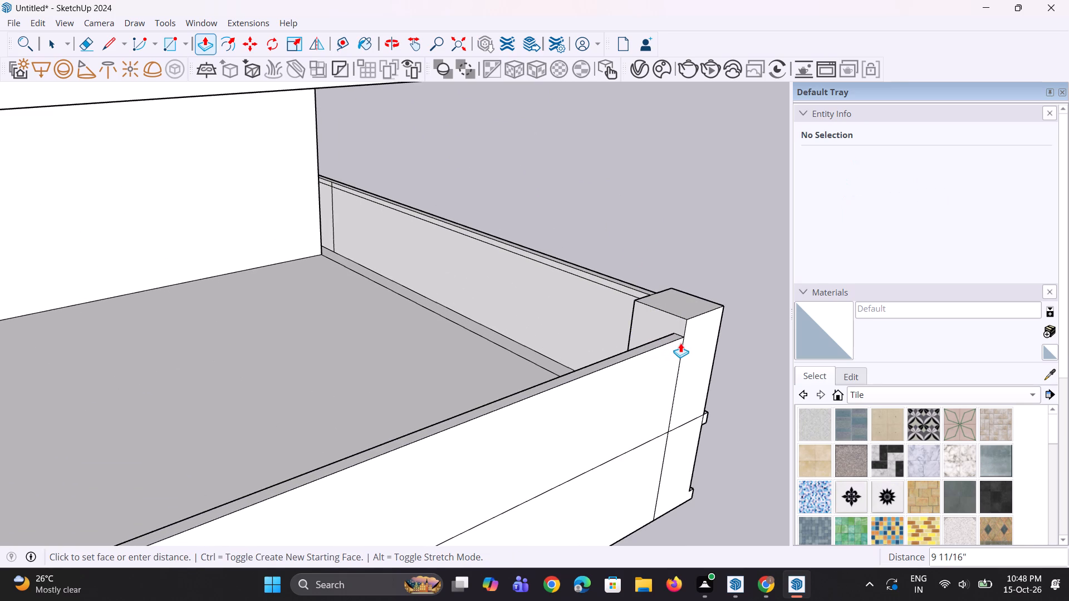
{"action": "left_click", "coordinate": [681, 345]}
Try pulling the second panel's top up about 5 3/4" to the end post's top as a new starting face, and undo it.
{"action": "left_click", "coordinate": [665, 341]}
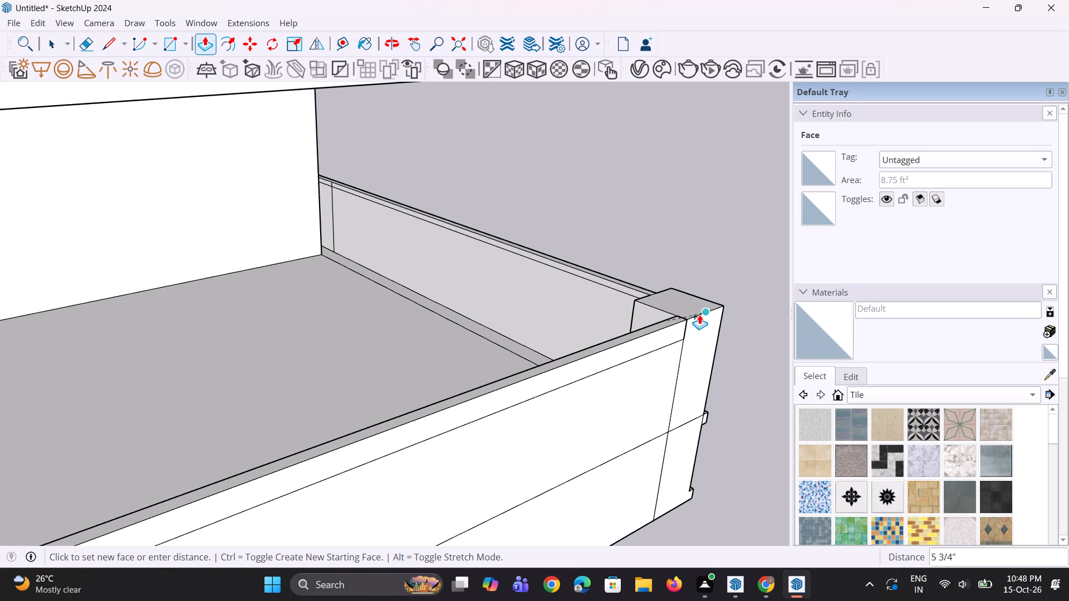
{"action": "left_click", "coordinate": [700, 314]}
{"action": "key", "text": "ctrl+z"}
Raise the second parapet panel's top face by about 2 1/16".
{"action": "scroll", "coordinate": [653, 359], "scroll_direction": "up", "scroll_amount": 2}
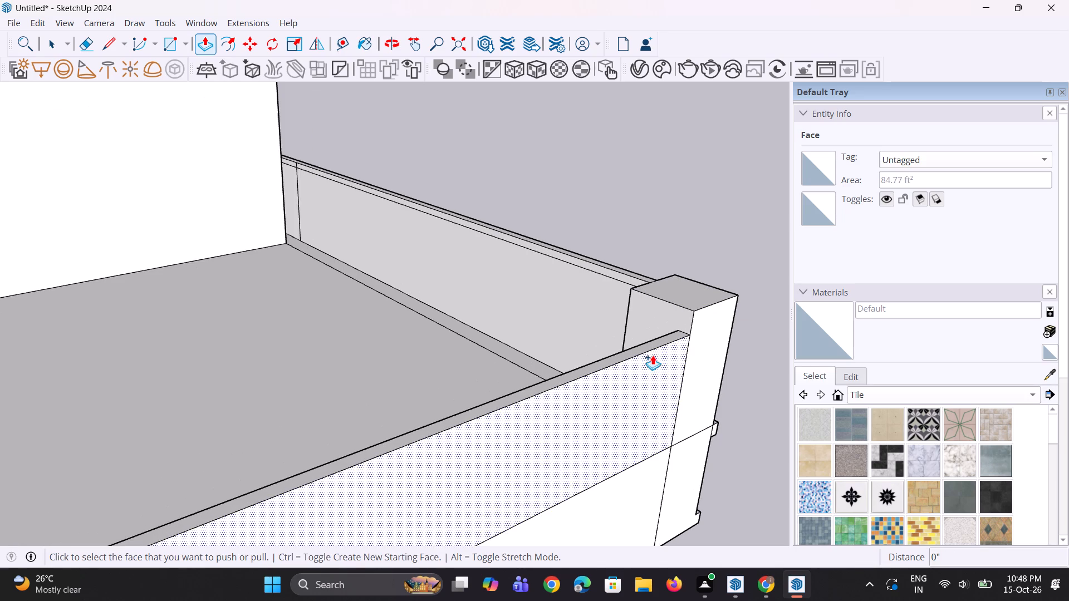
{"action": "left_click", "coordinate": [656, 344]}
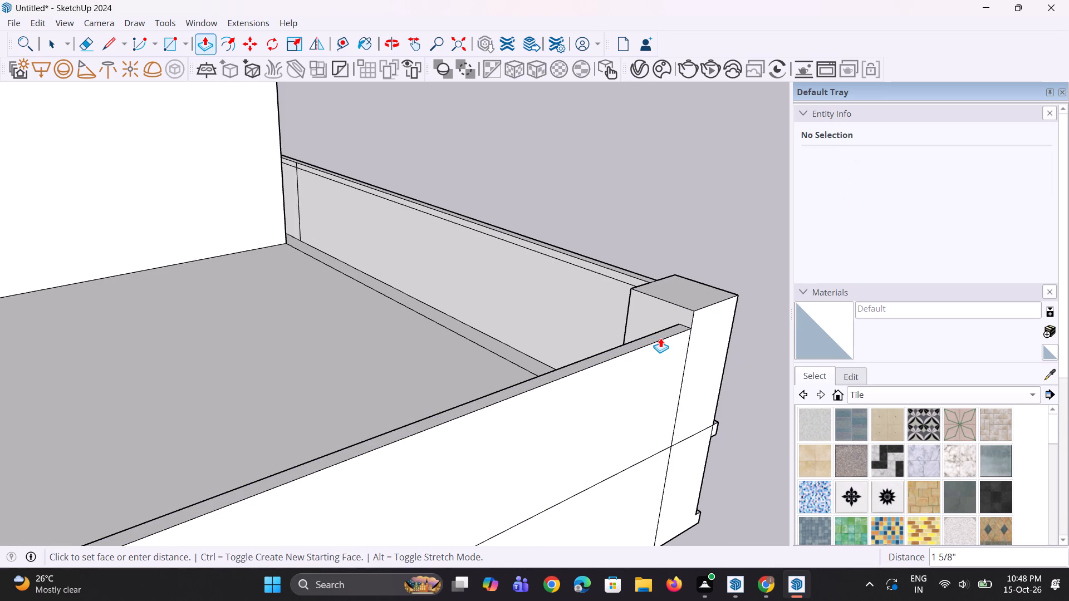
{"action": "left_click", "coordinate": [663, 336]}
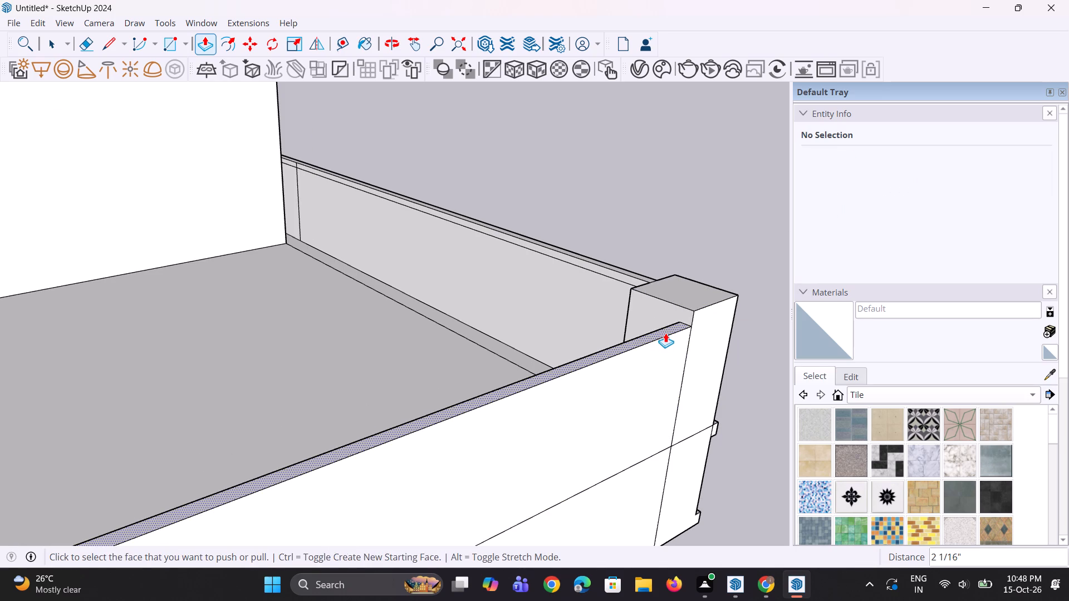
Pull the second panel's top up about 3 11/16" to the end post's top as a new starting face, forming a top band.
{"action": "left_click", "coordinate": [668, 329]}
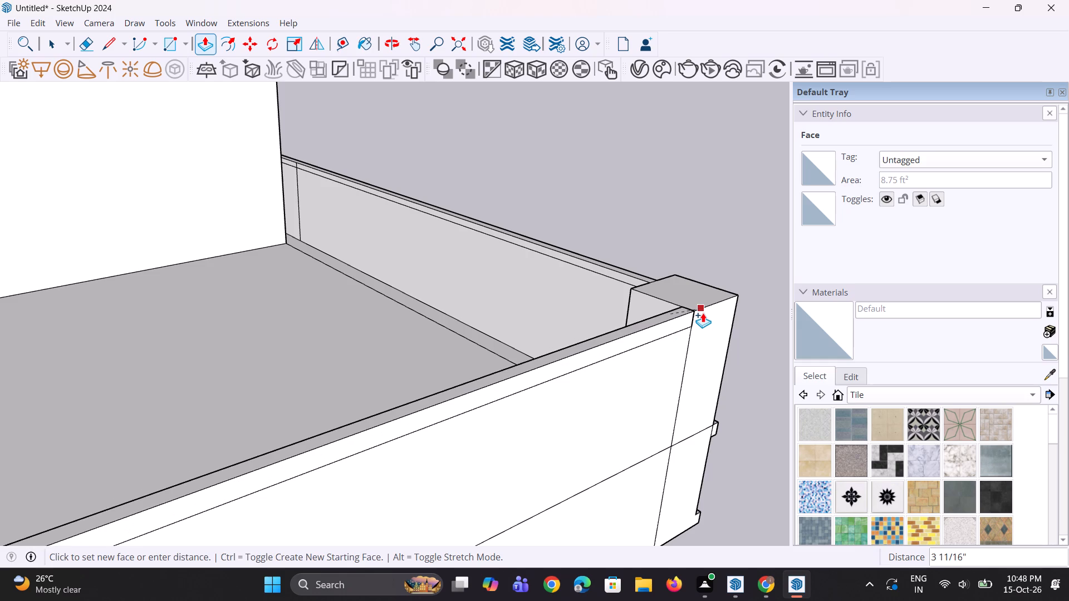
{"action": "left_click", "coordinate": [703, 313]}
Examine the two parapet panels and their corner post from the front and sides of the building.
{"action": "scroll", "coordinate": [683, 370], "scroll_direction": "down", "scroll_amount": 5}
{"action": "middle_click_drag", "start_coordinate": [682, 370], "coordinate": [489, 366]}
{"action": "scroll", "coordinate": [488, 366], "scroll_direction": "down", "scroll_amount": 6}
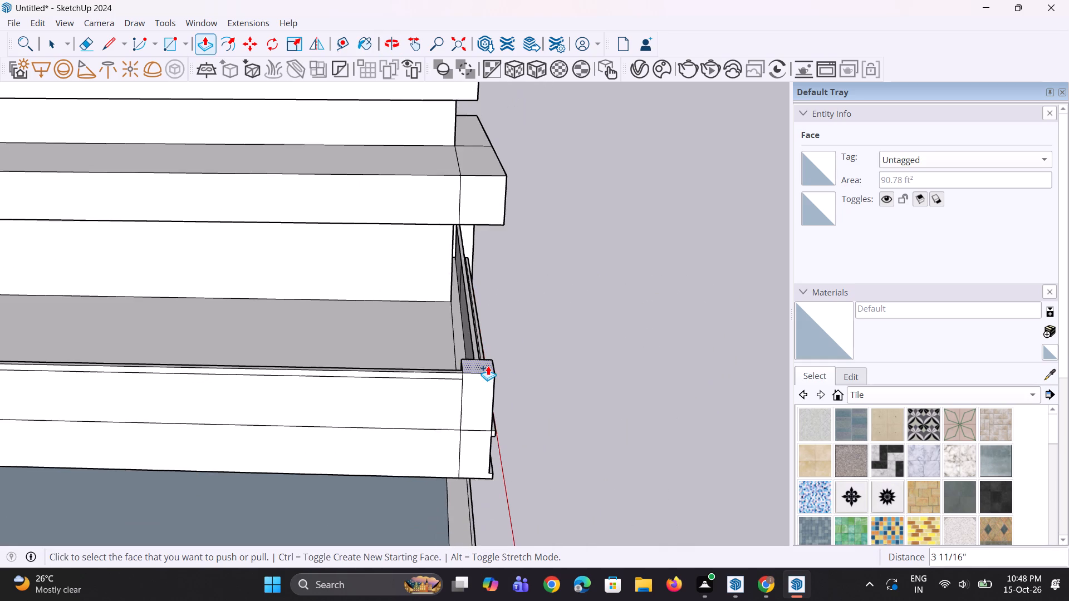
{"action": "scroll", "coordinate": [492, 364], "scroll_direction": "down", "scroll_amount": 3}
{"action": "middle_click_drag", "start_coordinate": [494, 363], "coordinate": [931, 362]}
{"action": "scroll", "coordinate": [493, 363], "scroll_direction": "down", "scroll_amount": 1}
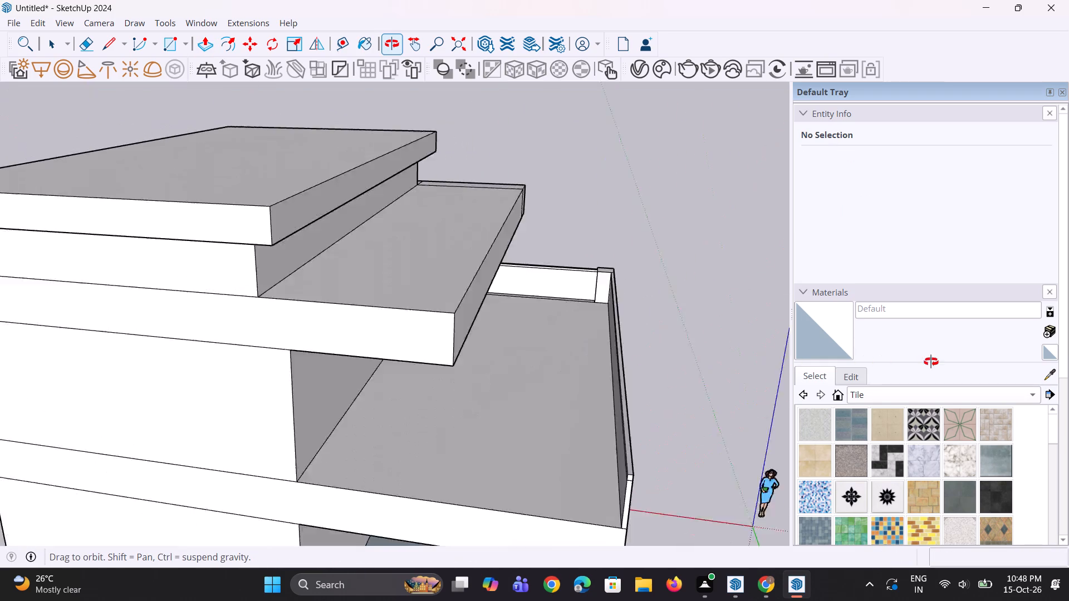
{"action": "middle_click_drag", "start_coordinate": [931, 362], "coordinate": [257, 361]}
{"action": "scroll", "coordinate": [256, 361], "scroll_direction": "up", "scroll_amount": 1}
{"action": "scroll", "coordinate": [258, 361], "scroll_direction": "down", "scroll_amount": 5}
{"action": "scroll", "coordinate": [252, 418], "scroll_direction": "down", "scroll_amount": 5}
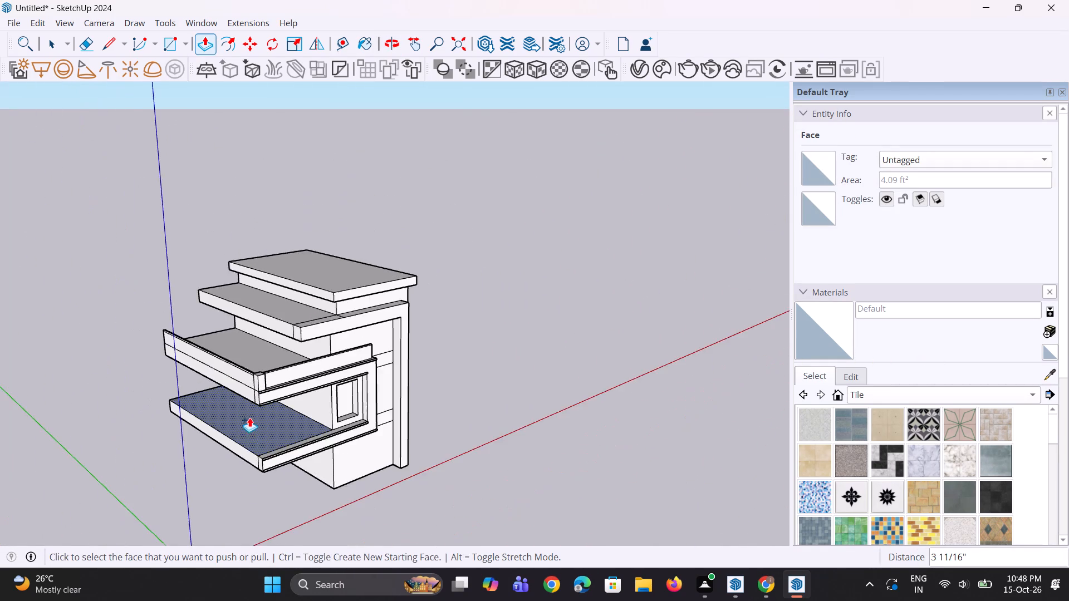
{"action": "scroll", "coordinate": [317, 395], "scroll_direction": "up", "scroll_amount": 1}
{"action": "middle_click_drag", "start_coordinate": [295, 385], "coordinate": [198, 362]}
{"action": "key", "text": "space"}
{"action": "key", "text": "space"}
{"action": "scroll", "coordinate": [367, 388], "scroll_direction": "up", "scroll_amount": 5}
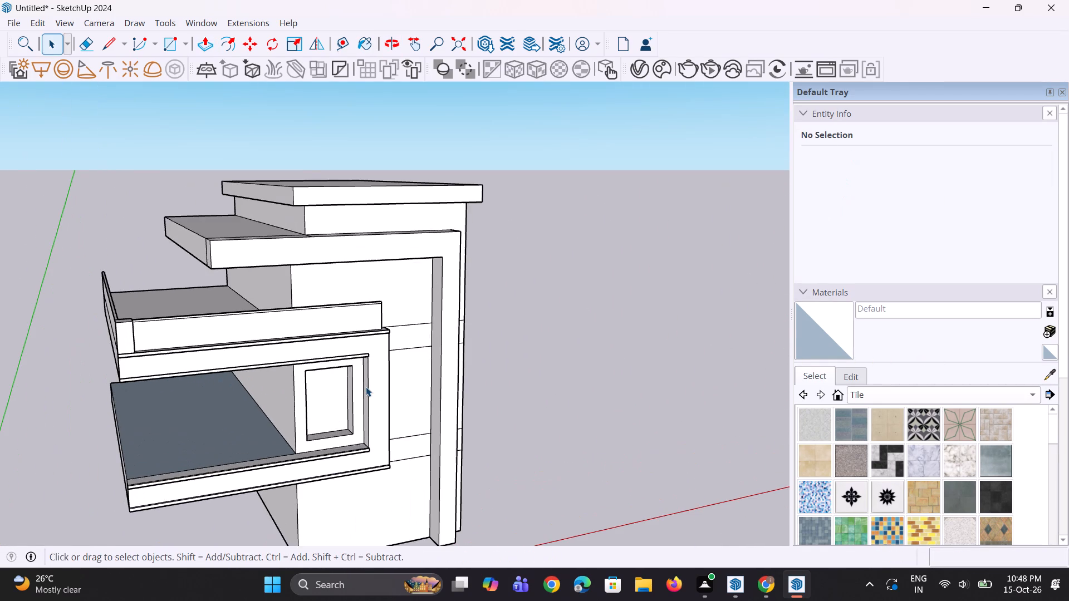
{"action": "scroll", "coordinate": [251, 361], "scroll_direction": "down", "scroll_amount": 4}
{"action": "scroll", "coordinate": [198, 371], "scroll_direction": "up", "scroll_amount": 3}
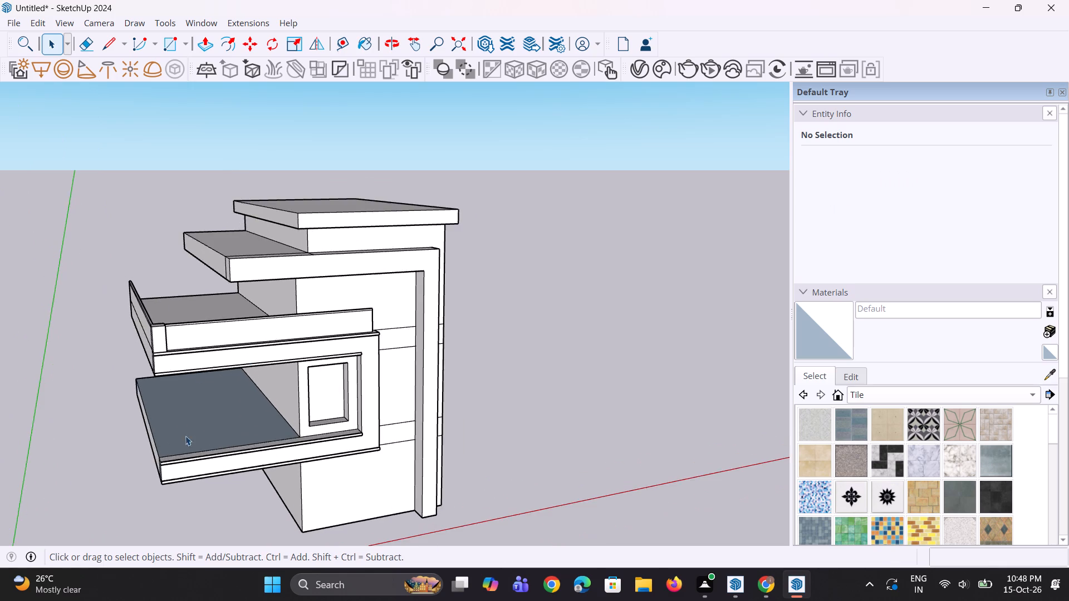
Offset the top face of the C-shaped frame's lower arm inward by about 6 7/8", beside the lower slab's blue-grey floor.
{"action": "scroll", "coordinate": [185, 436], "scroll_direction": "up", "scroll_amount": 3}
{"action": "middle_click_drag", "start_coordinate": [205, 438], "coordinate": [491, 457]}
{"action": "scroll", "coordinate": [491, 457], "scroll_direction": "up", "scroll_amount": 1}
{"action": "scroll", "coordinate": [434, 415], "scroll_direction": "down", "scroll_amount": 5}
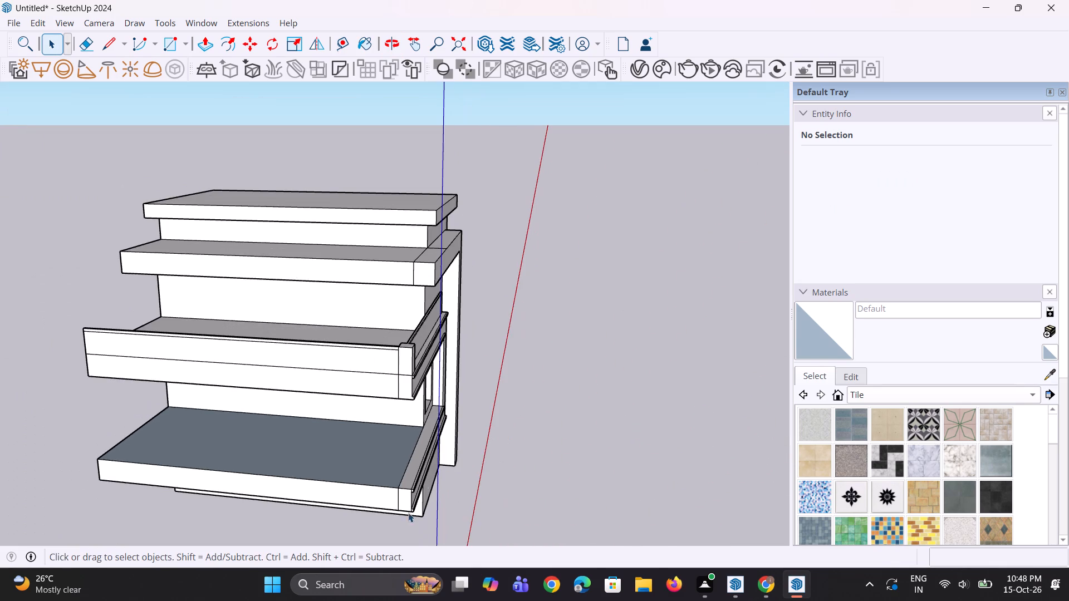
{"action": "scroll", "coordinate": [401, 517], "scroll_direction": "up", "scroll_amount": 7}
{"action": "left_click", "coordinate": [410, 463]}
{"action": "middle_click_drag", "start_coordinate": [411, 464], "coordinate": [416, 490]}
{"action": "scroll", "coordinate": [416, 490], "scroll_direction": "up", "scroll_amount": 2}
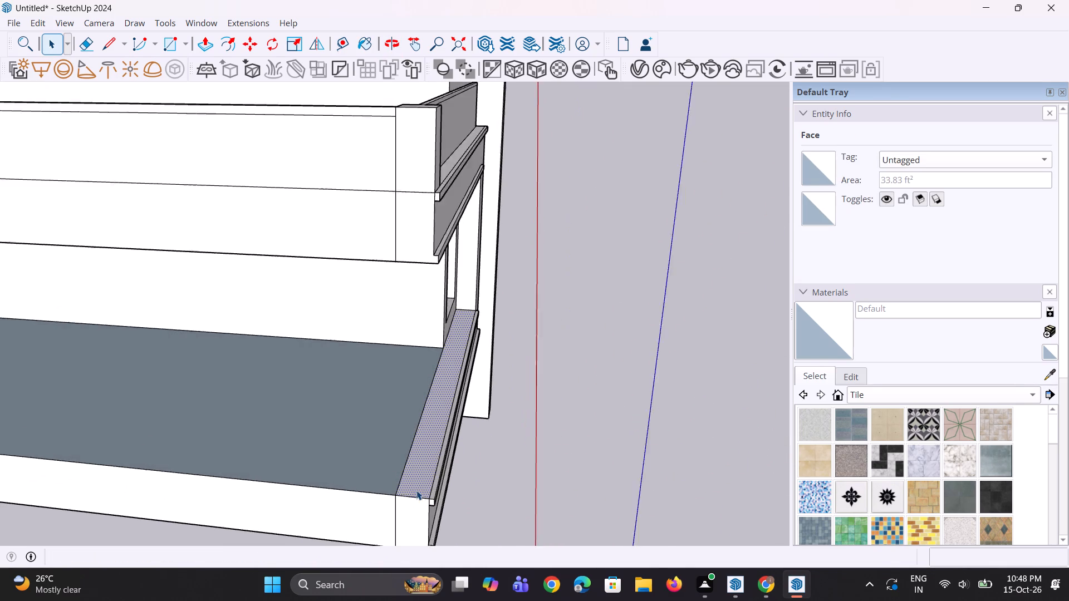
{"action": "scroll", "coordinate": [416, 490], "scroll_direction": "up", "scroll_amount": 4}
{"action": "key", "text": "f"}
{"action": "left_click", "coordinate": [408, 461]}
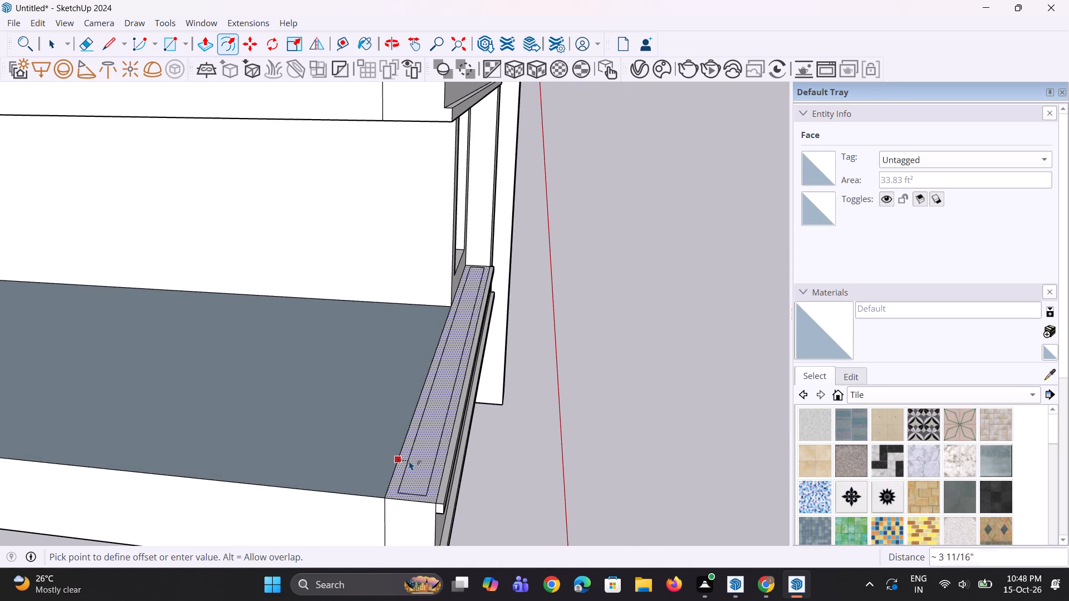
{"action": "left_click", "coordinate": [414, 465]}
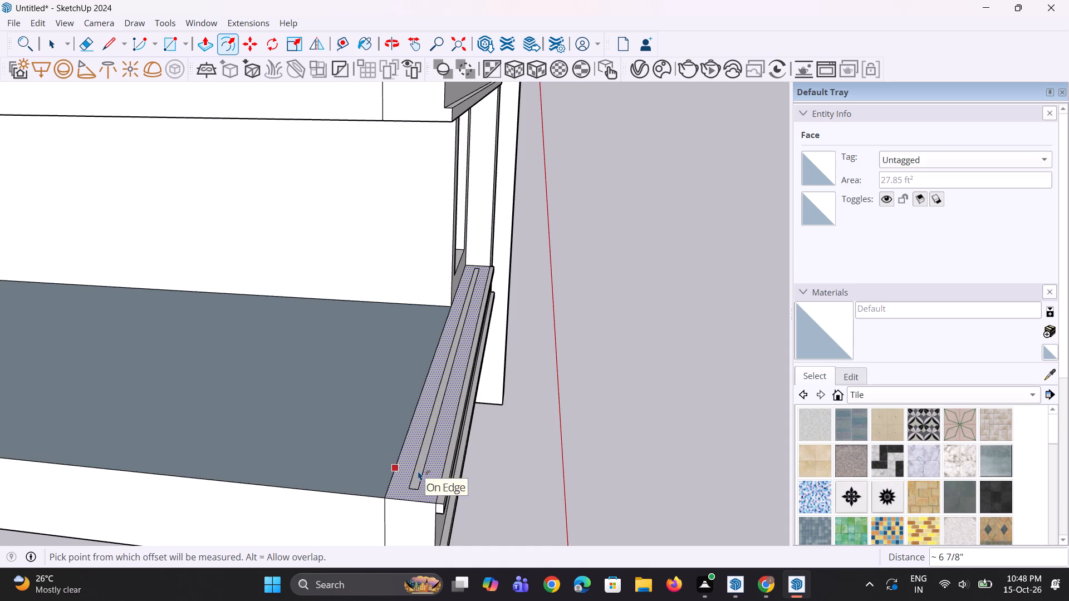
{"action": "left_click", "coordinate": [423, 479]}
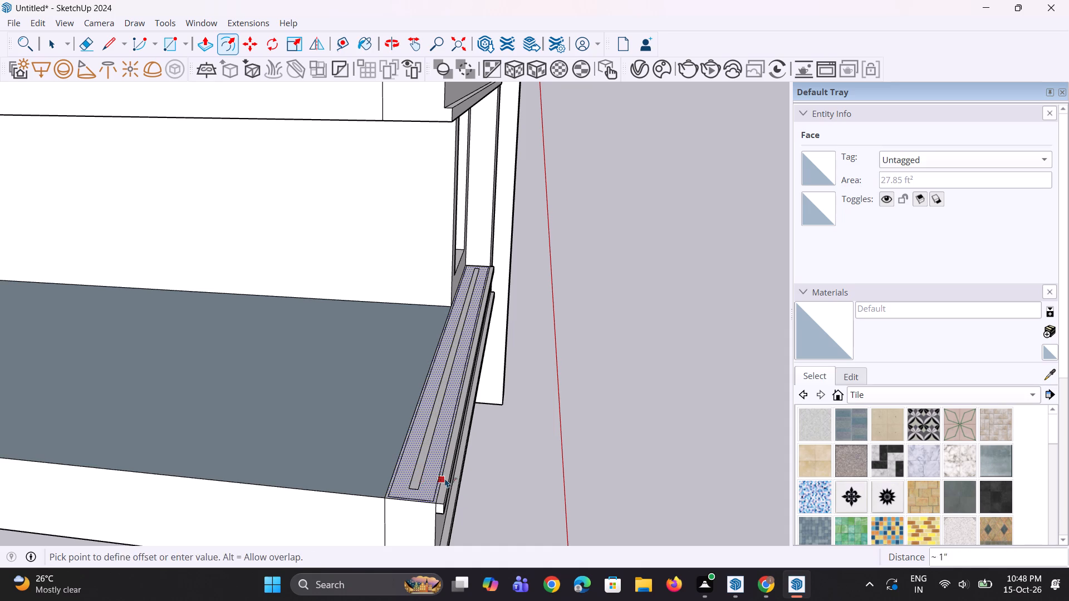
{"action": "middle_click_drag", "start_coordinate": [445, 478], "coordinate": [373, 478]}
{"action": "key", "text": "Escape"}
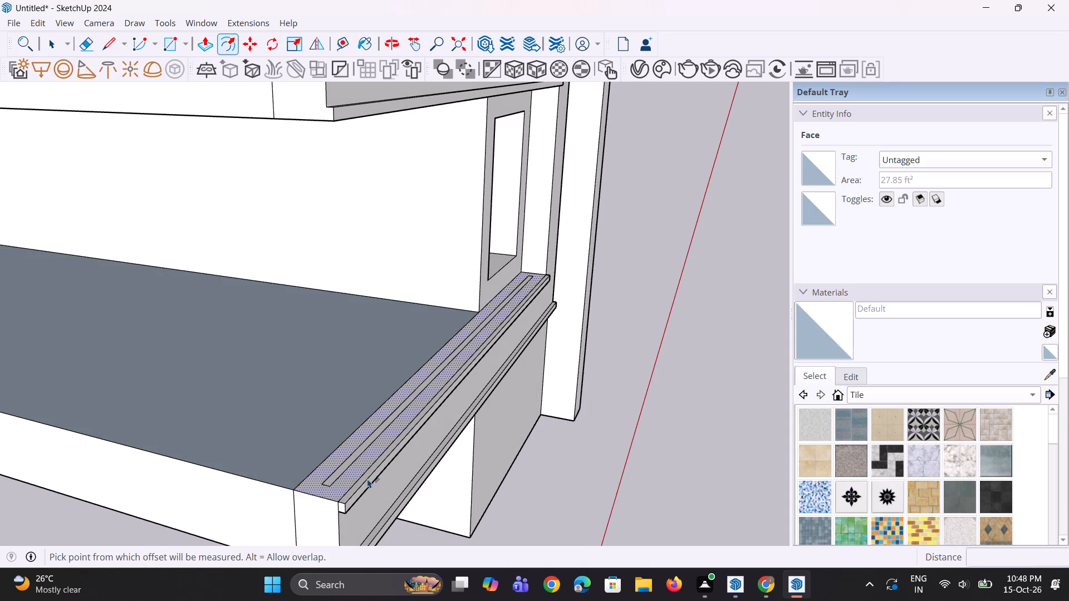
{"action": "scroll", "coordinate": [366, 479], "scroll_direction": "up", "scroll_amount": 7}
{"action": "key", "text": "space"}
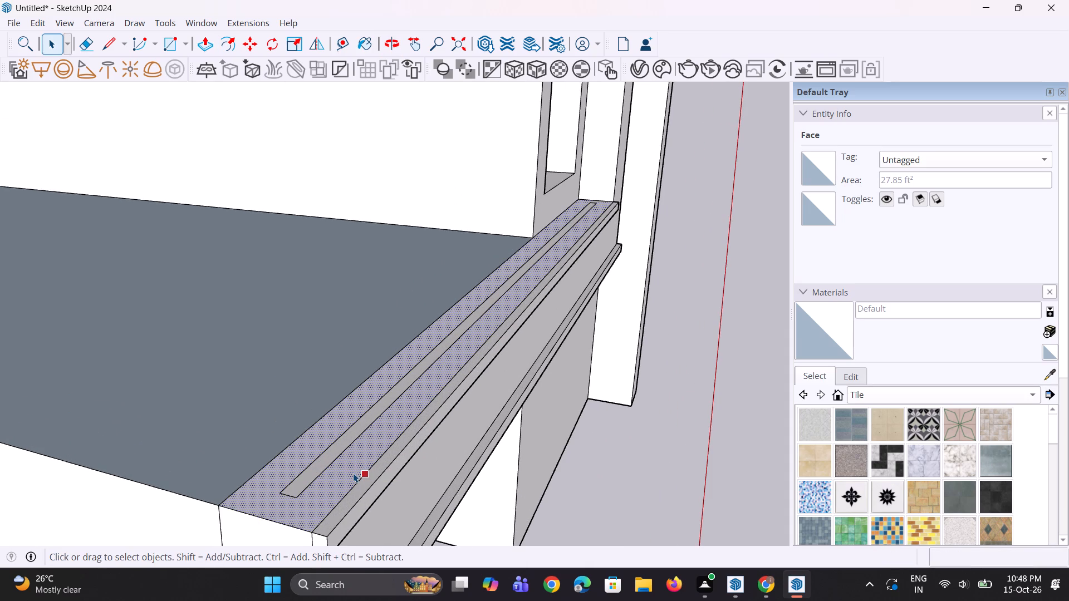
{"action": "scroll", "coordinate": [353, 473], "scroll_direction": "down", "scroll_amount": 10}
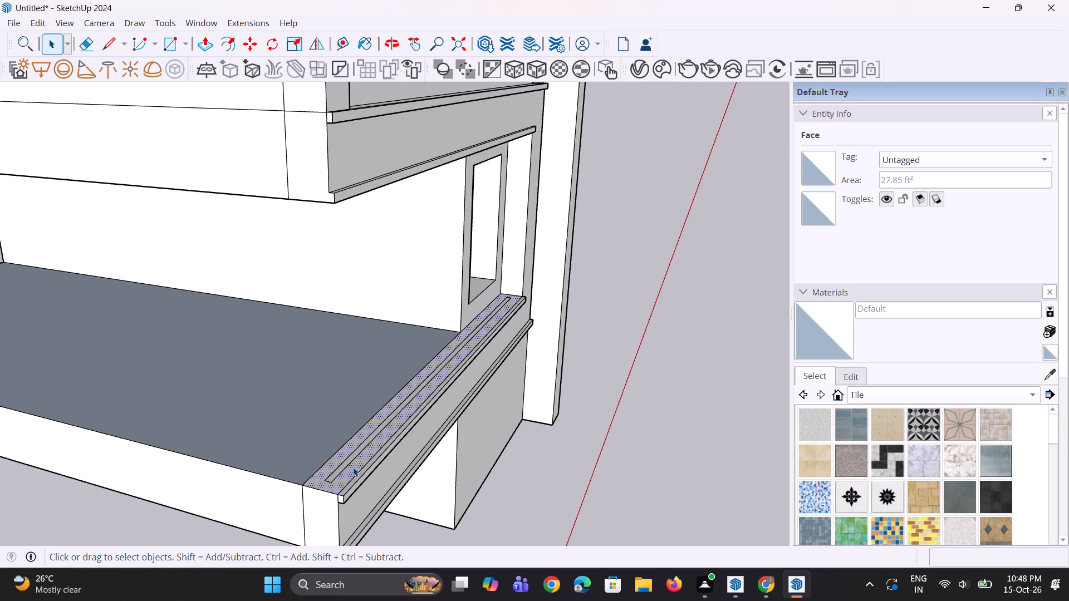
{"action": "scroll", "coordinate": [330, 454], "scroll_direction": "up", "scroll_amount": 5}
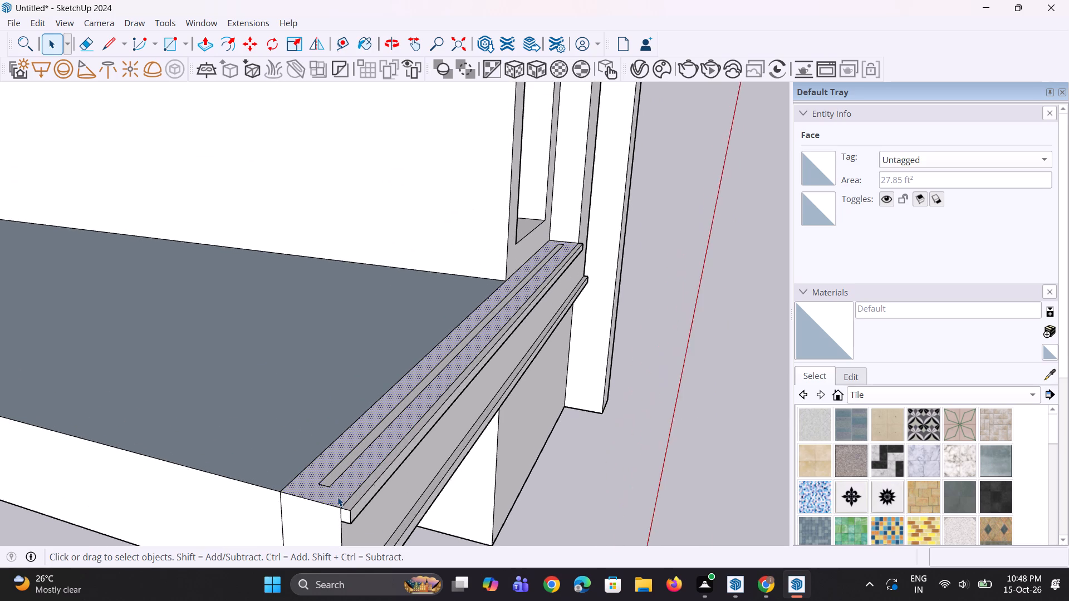
Move the strip outline's short edge on the C-shaped frame's lower arm out to the arm's free end.
{"action": "scroll", "coordinate": [337, 497], "scroll_direction": "up", "scroll_amount": 3}
{"action": "left_click", "coordinate": [322, 482]}
{"action": "scroll", "coordinate": [322, 484], "scroll_direction": "up", "scroll_amount": 5}
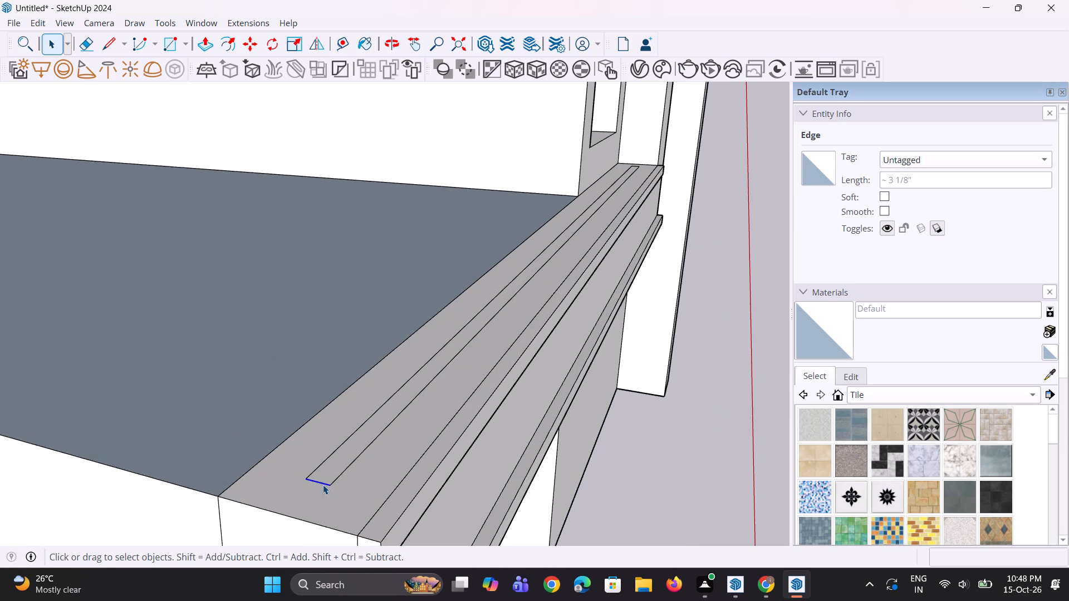
{"action": "key", "text": "m"}
{"action": "left_click", "coordinate": [337, 487]}
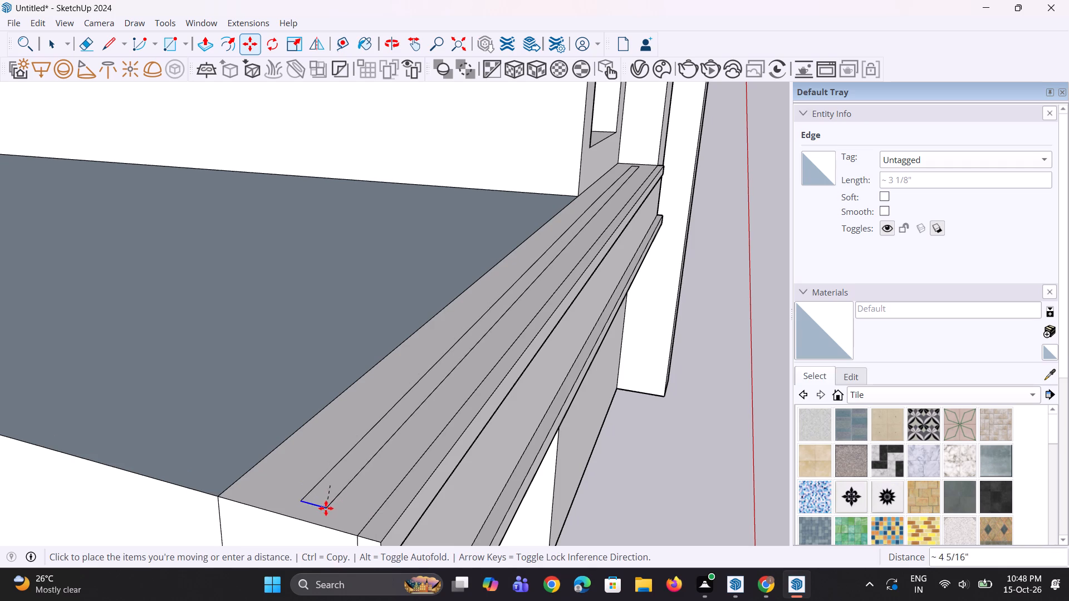
{"action": "left_click", "coordinate": [302, 519]}
{"action": "scroll", "coordinate": [301, 519], "scroll_direction": "down", "scroll_amount": 6}
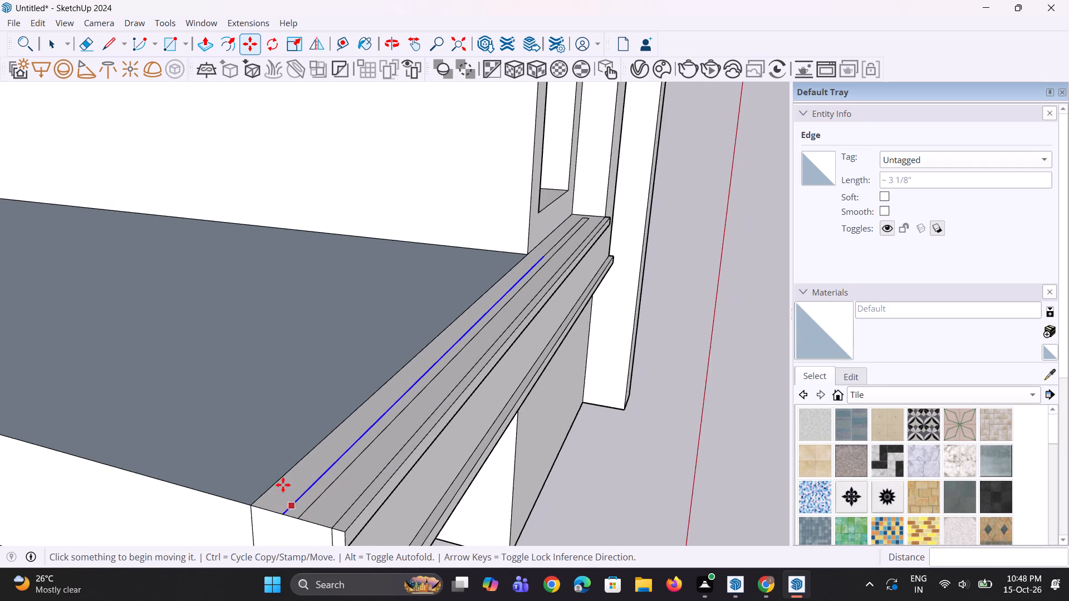
{"action": "scroll", "coordinate": [283, 485], "scroll_direction": "down", "scroll_amount": 5}
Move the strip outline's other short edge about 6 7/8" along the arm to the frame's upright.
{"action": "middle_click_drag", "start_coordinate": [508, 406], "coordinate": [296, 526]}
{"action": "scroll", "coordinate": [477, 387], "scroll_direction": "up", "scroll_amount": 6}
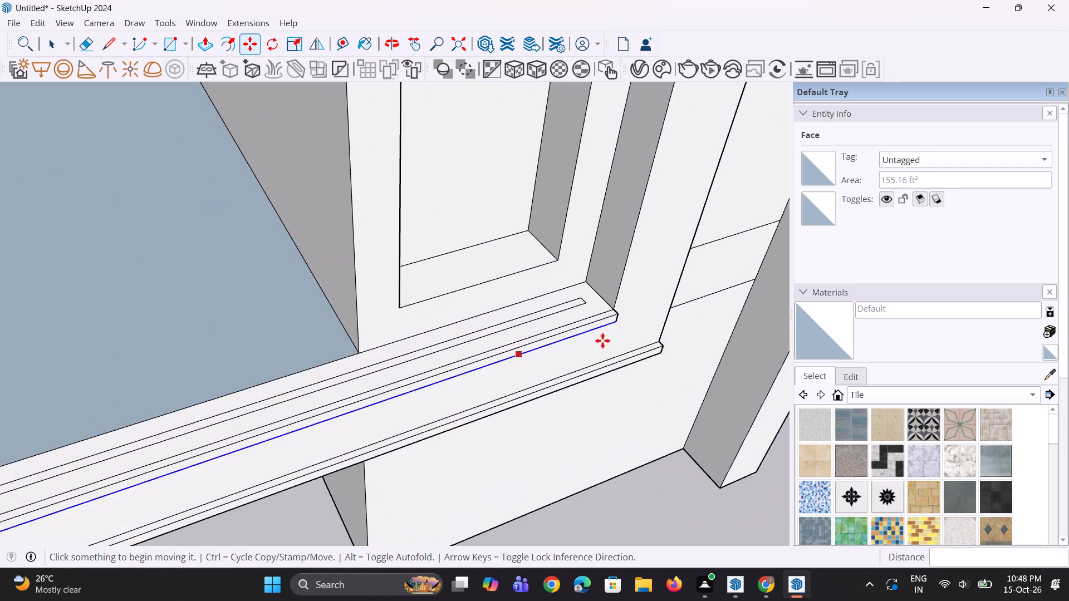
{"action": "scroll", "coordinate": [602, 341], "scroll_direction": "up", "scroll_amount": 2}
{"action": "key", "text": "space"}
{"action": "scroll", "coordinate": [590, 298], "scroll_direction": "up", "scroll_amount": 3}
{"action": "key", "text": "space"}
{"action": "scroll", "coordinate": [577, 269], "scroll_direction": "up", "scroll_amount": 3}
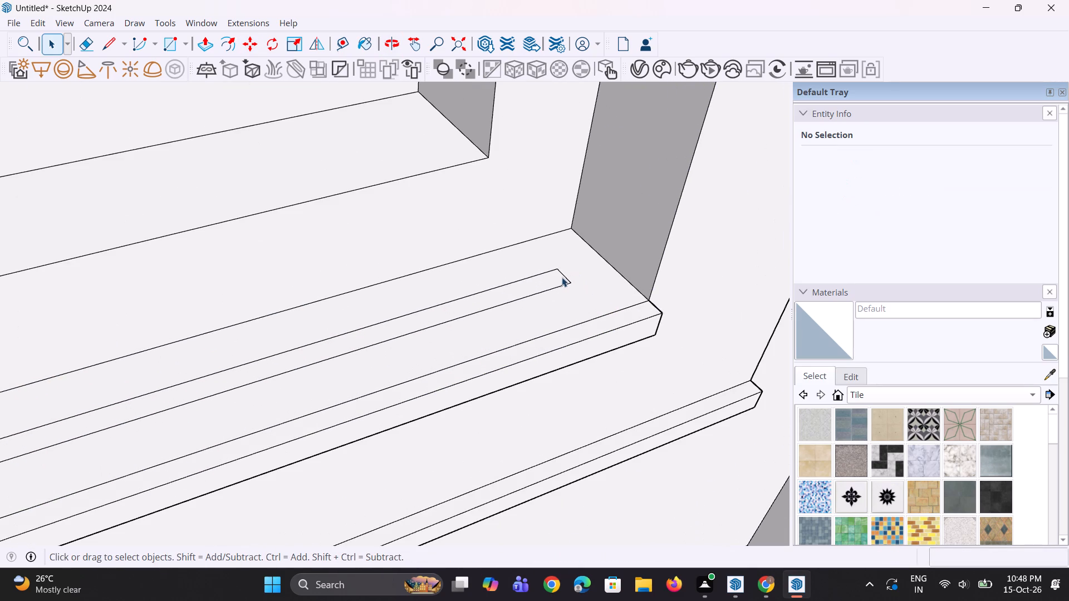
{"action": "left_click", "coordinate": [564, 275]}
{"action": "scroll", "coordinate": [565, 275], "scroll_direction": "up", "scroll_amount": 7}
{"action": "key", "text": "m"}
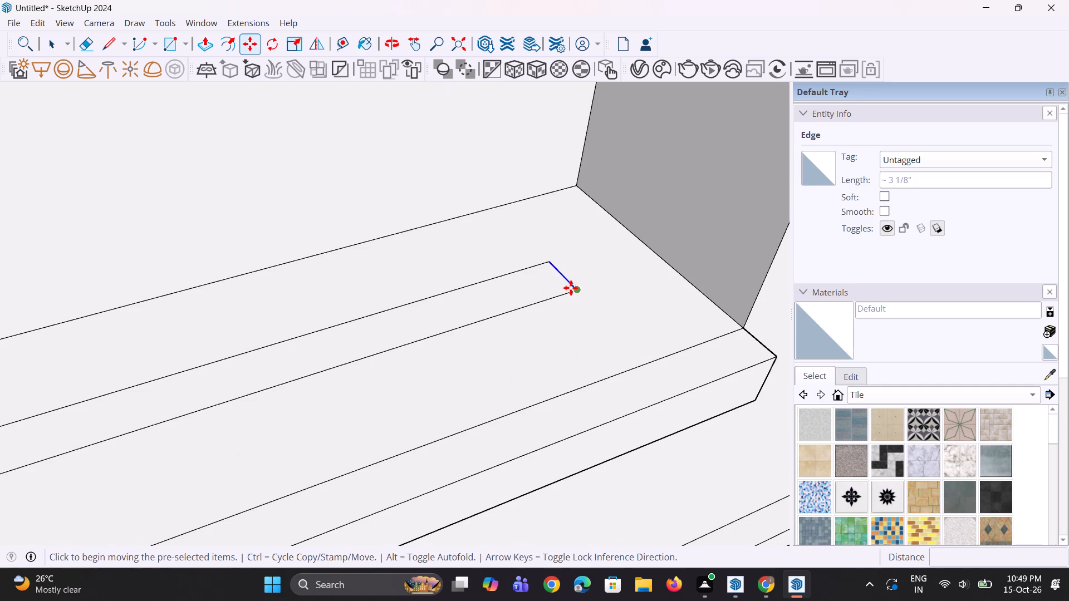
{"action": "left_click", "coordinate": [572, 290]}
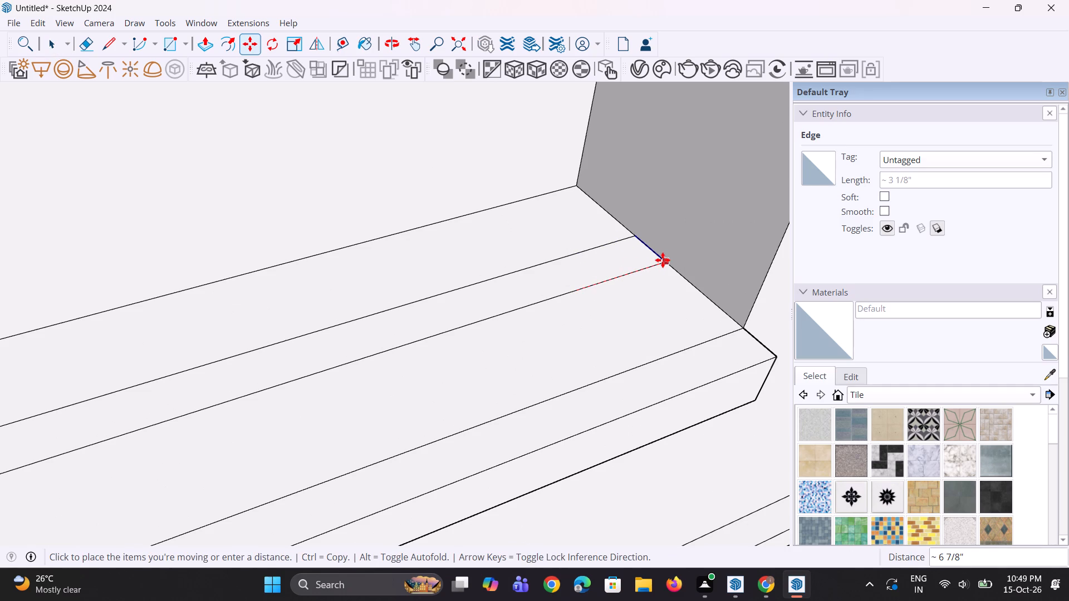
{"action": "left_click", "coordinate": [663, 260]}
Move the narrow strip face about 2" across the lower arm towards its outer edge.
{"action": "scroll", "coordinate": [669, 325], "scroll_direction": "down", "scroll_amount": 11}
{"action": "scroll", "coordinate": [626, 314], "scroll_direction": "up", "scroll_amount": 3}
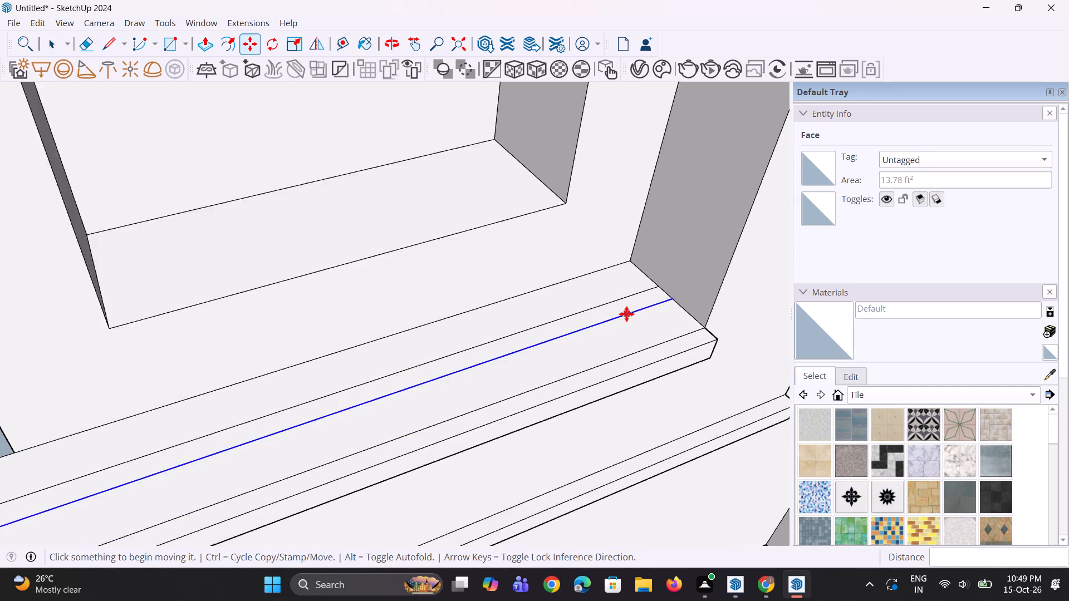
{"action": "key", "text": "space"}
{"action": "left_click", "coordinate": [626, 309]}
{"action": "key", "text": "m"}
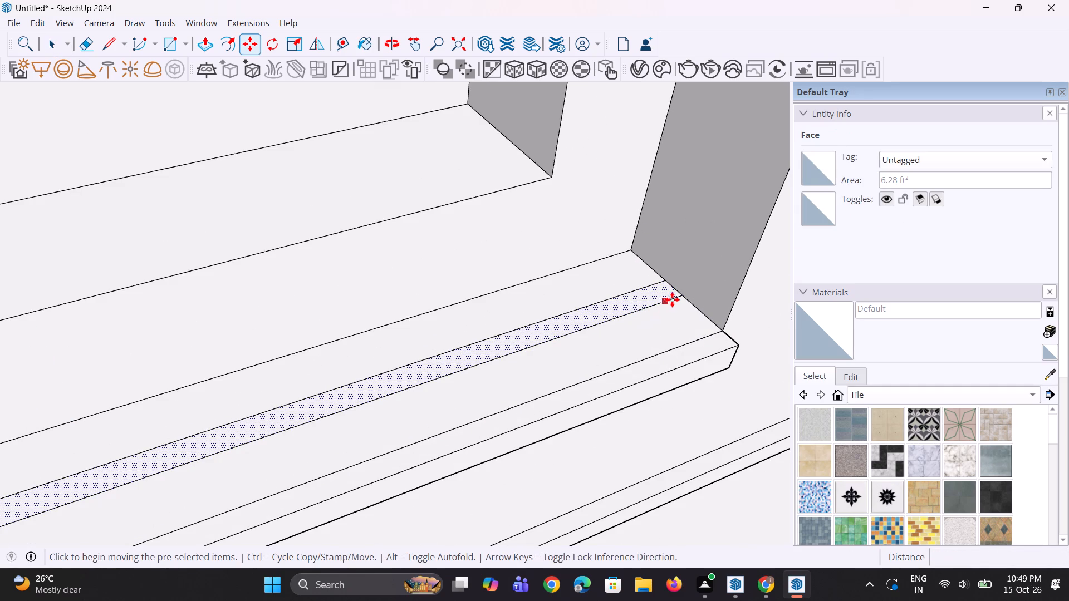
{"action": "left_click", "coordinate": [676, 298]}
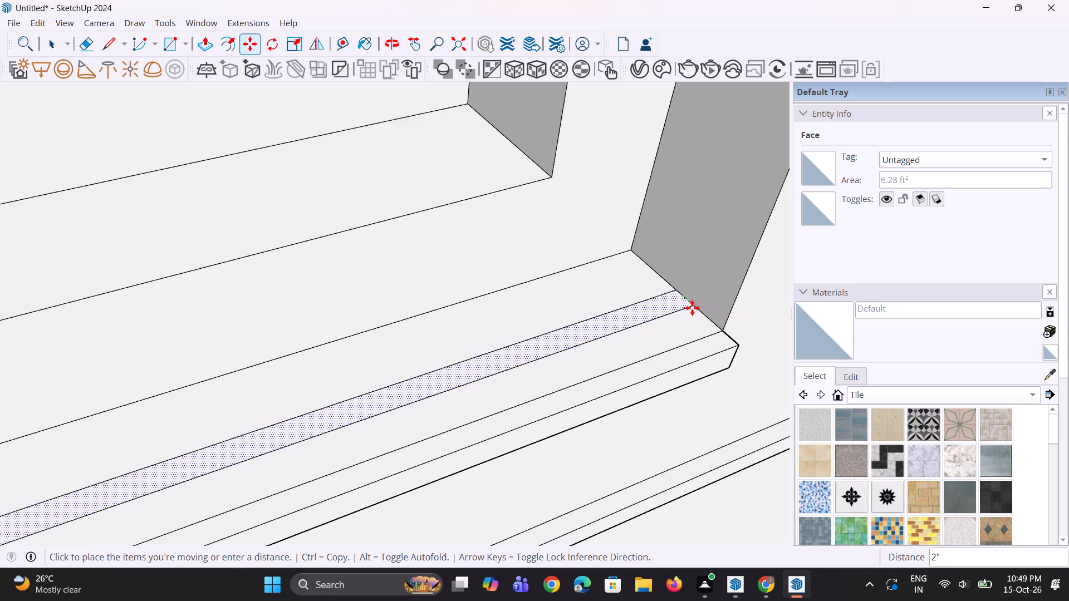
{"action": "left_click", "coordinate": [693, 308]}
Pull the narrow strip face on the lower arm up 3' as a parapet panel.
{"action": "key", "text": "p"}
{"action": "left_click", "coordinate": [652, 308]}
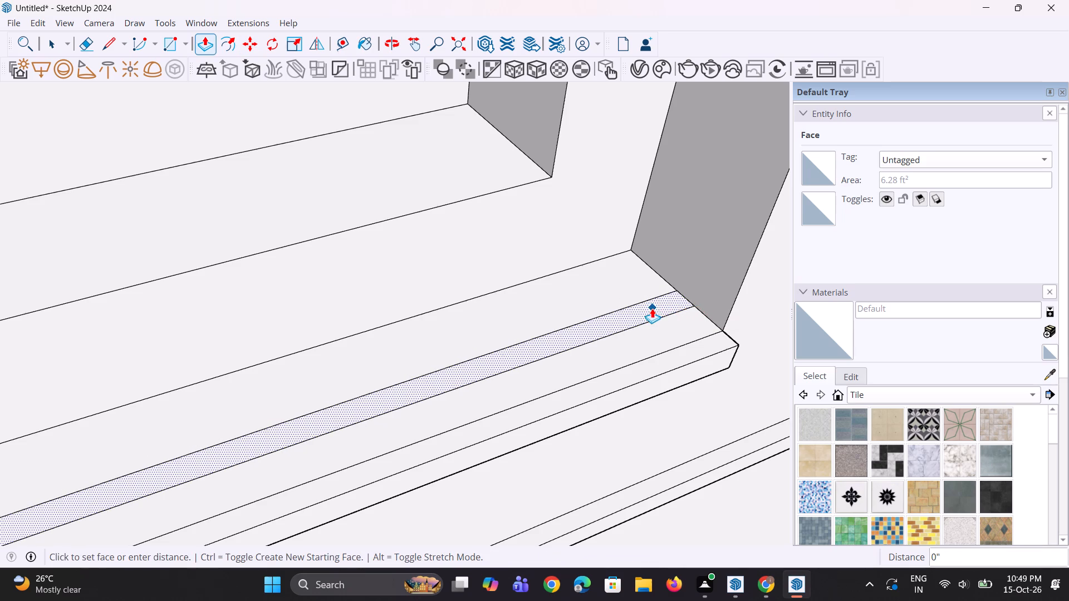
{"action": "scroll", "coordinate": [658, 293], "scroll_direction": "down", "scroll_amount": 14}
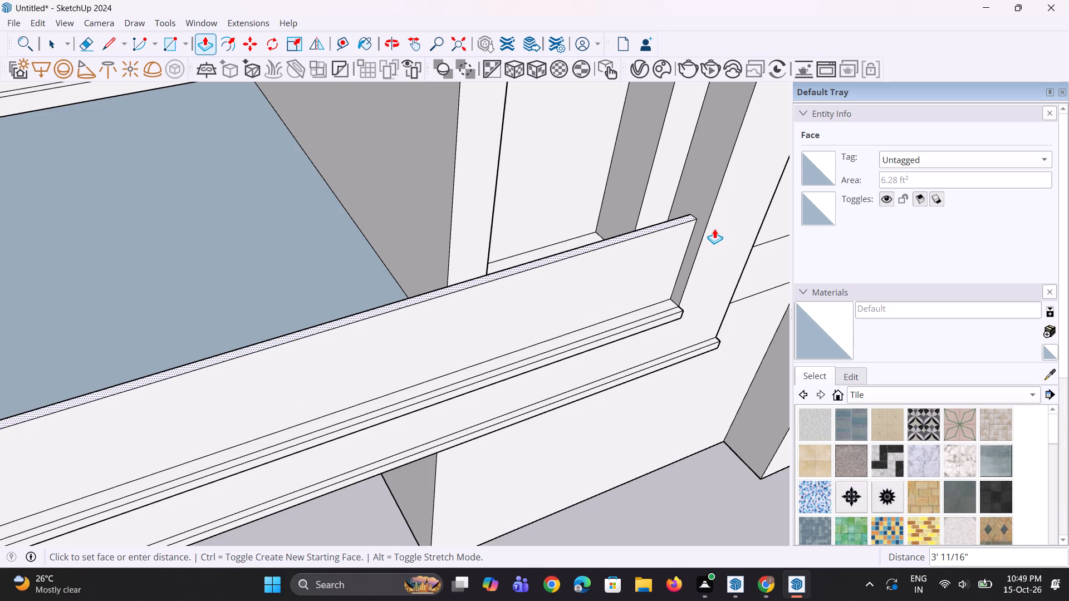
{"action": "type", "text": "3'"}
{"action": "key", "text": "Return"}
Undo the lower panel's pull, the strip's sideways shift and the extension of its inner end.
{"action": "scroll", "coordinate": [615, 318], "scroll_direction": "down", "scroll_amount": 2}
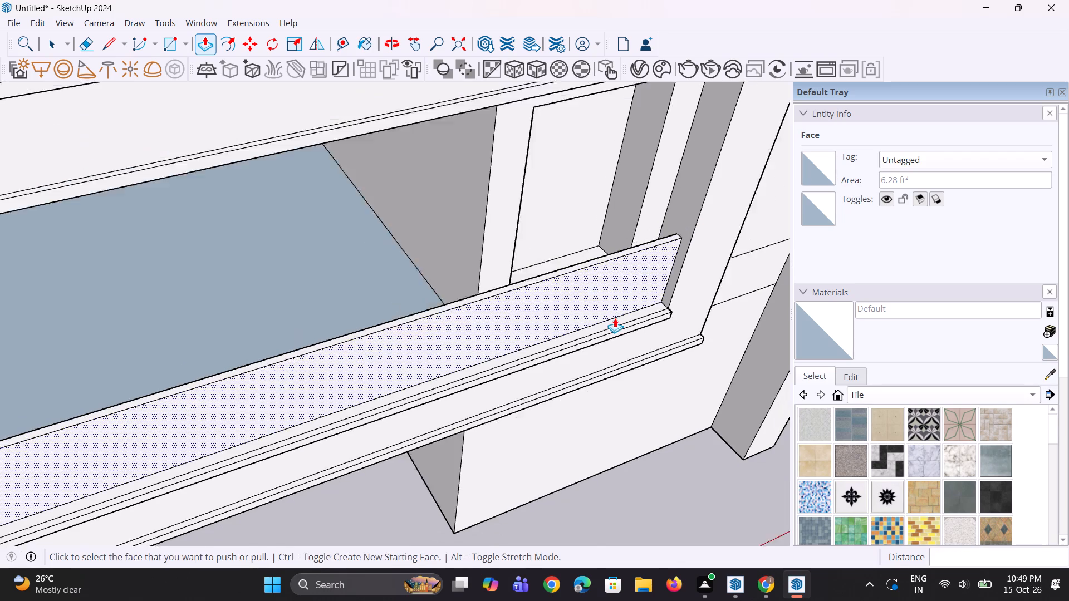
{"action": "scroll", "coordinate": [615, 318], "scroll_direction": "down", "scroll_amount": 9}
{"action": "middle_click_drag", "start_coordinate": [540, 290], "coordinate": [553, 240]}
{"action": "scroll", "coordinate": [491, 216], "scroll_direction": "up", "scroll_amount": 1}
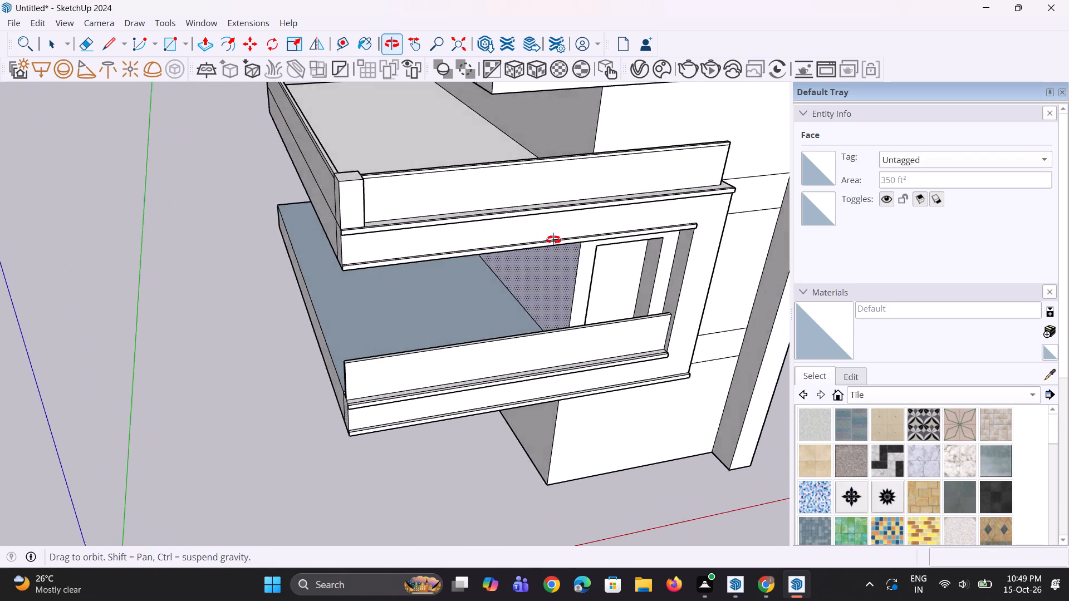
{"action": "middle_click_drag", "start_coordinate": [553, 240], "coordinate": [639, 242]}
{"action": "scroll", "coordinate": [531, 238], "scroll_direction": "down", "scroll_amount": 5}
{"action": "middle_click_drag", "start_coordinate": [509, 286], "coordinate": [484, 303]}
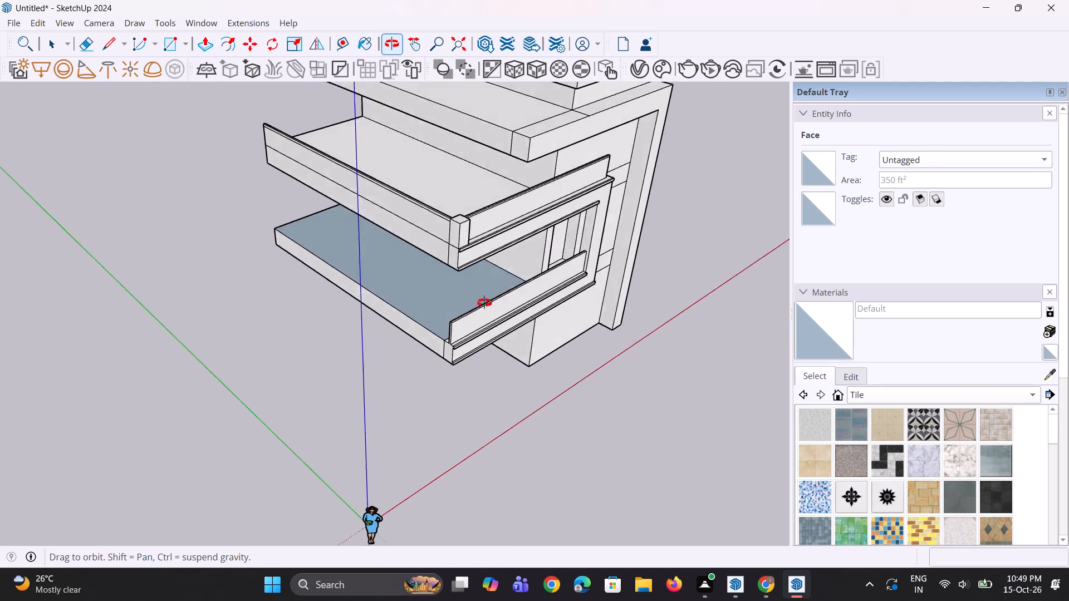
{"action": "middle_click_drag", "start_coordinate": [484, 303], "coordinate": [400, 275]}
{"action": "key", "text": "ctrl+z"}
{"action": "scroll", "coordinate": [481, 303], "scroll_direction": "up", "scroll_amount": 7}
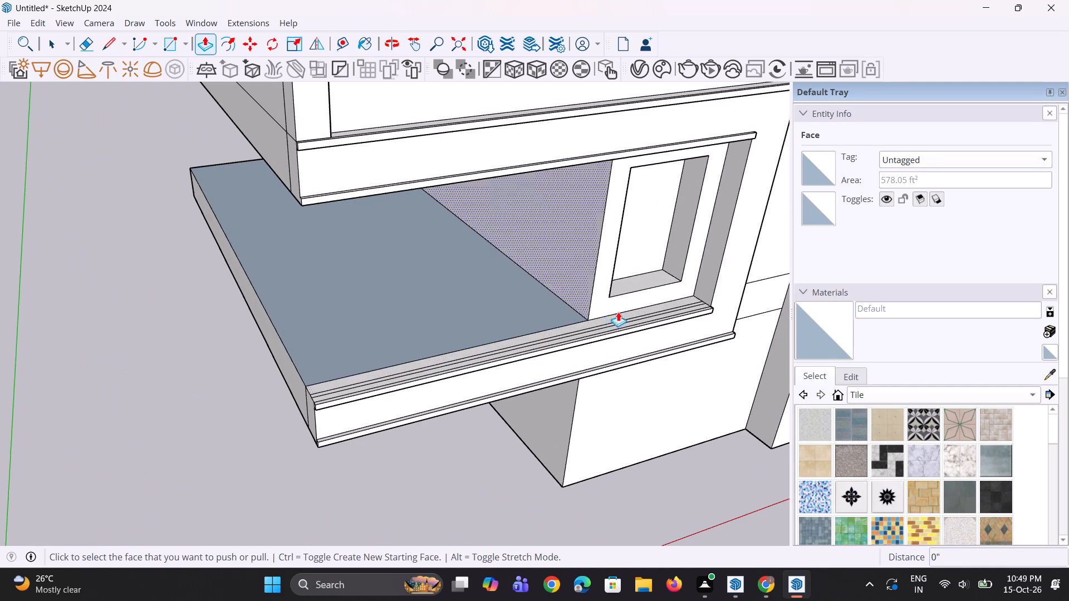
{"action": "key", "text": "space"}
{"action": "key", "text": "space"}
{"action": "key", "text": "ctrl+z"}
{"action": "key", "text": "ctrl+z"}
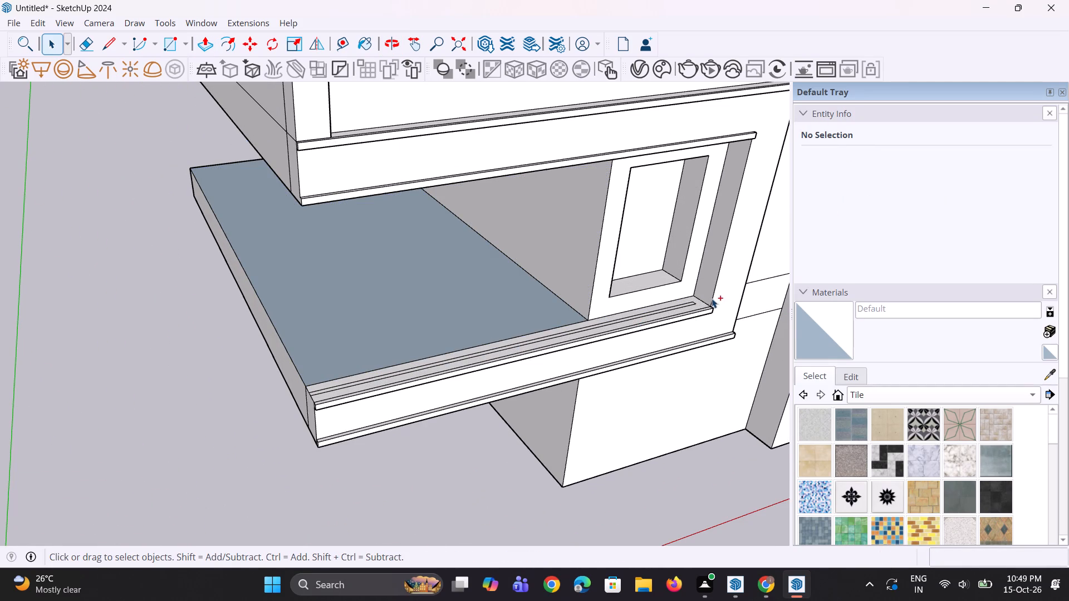
Examine where the strip's inner end meets the recessed window's wall and the frame upright, from several angles.
{"action": "scroll", "coordinate": [658, 286], "scroll_direction": "up", "scroll_amount": 6}
{"action": "key", "text": "space"}
{"action": "key", "text": "space"}
{"action": "scroll", "coordinate": [710, 313], "scroll_direction": "up", "scroll_amount": 3}
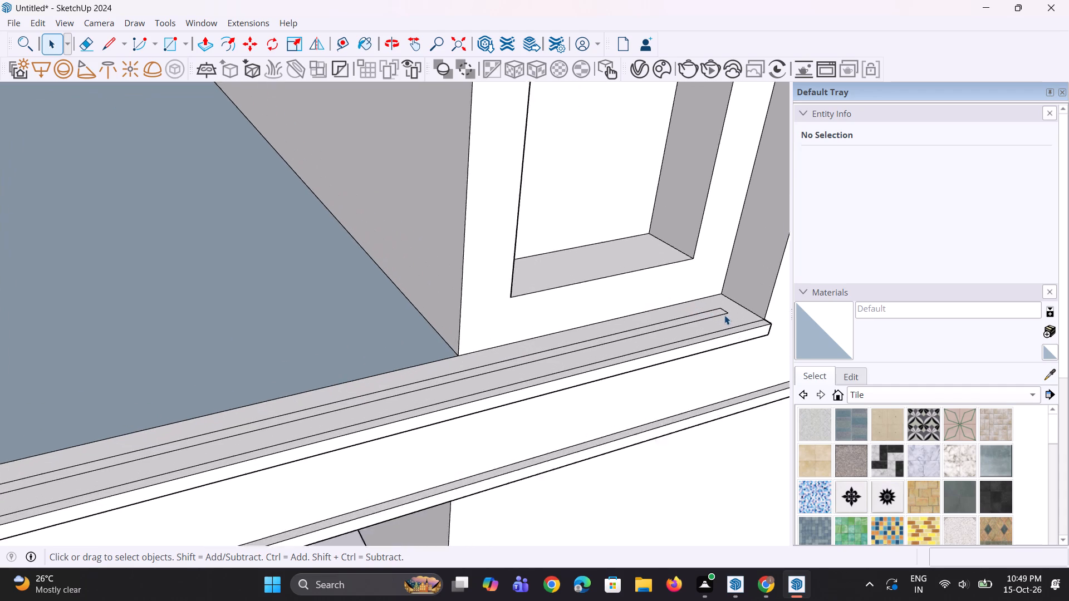
{"action": "scroll", "coordinate": [724, 315], "scroll_direction": "up", "scroll_amount": 2}
{"action": "left_click", "coordinate": [723, 309]}
{"action": "scroll", "coordinate": [723, 309], "scroll_direction": "up", "scroll_amount": 2}
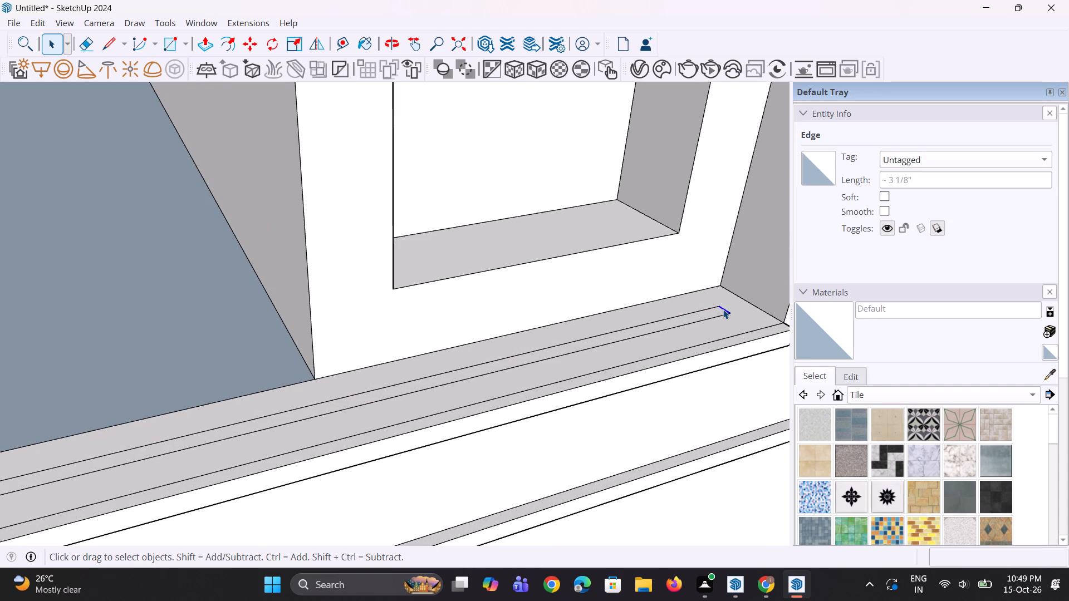
{"action": "scroll", "coordinate": [743, 303], "scroll_direction": "up", "scroll_amount": 1}
{"action": "scroll", "coordinate": [596, 339], "scroll_direction": "down", "scroll_amount": 4}
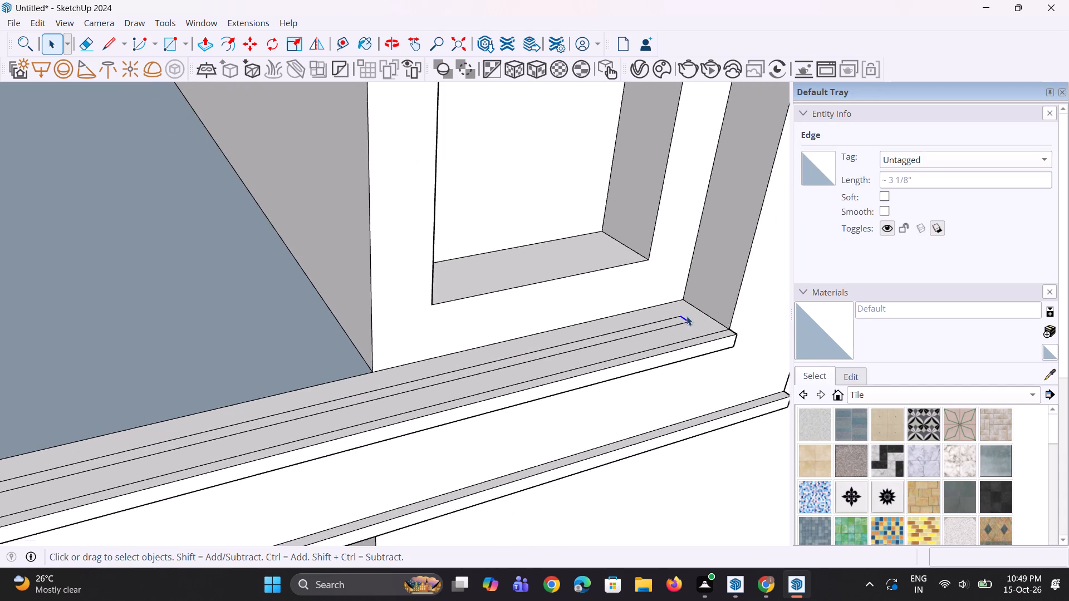
{"action": "scroll", "coordinate": [697, 314], "scroll_direction": "up", "scroll_amount": 2}
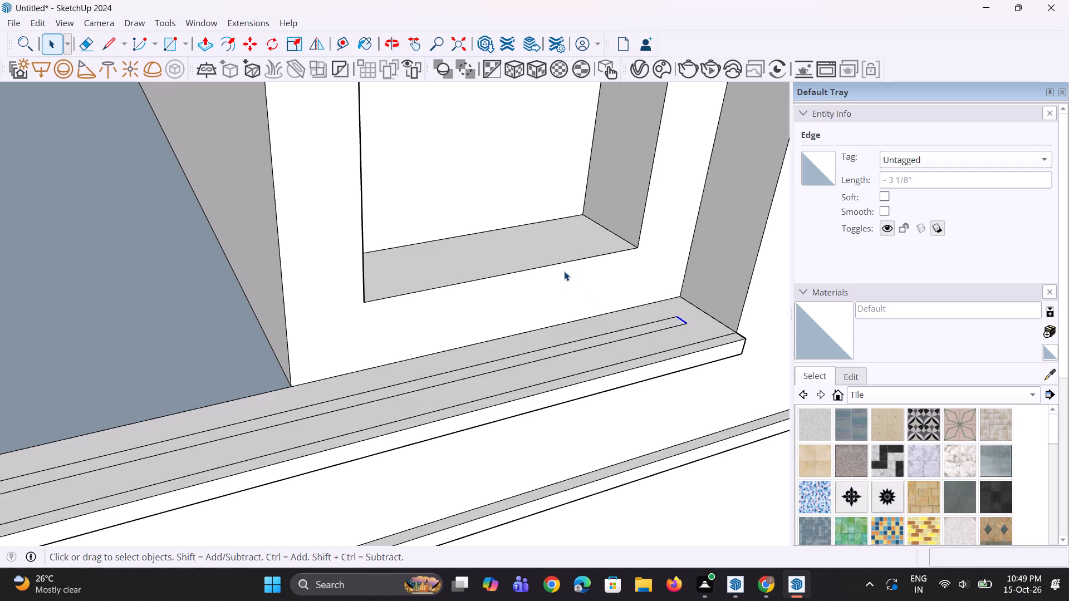
{"action": "scroll", "coordinate": [564, 271], "scroll_direction": "up", "scroll_amount": 2}
{"action": "scroll", "coordinate": [550, 275], "scroll_direction": "down", "scroll_amount": 8}
{"action": "middle_click_drag", "start_coordinate": [403, 342], "coordinate": [421, 362]}
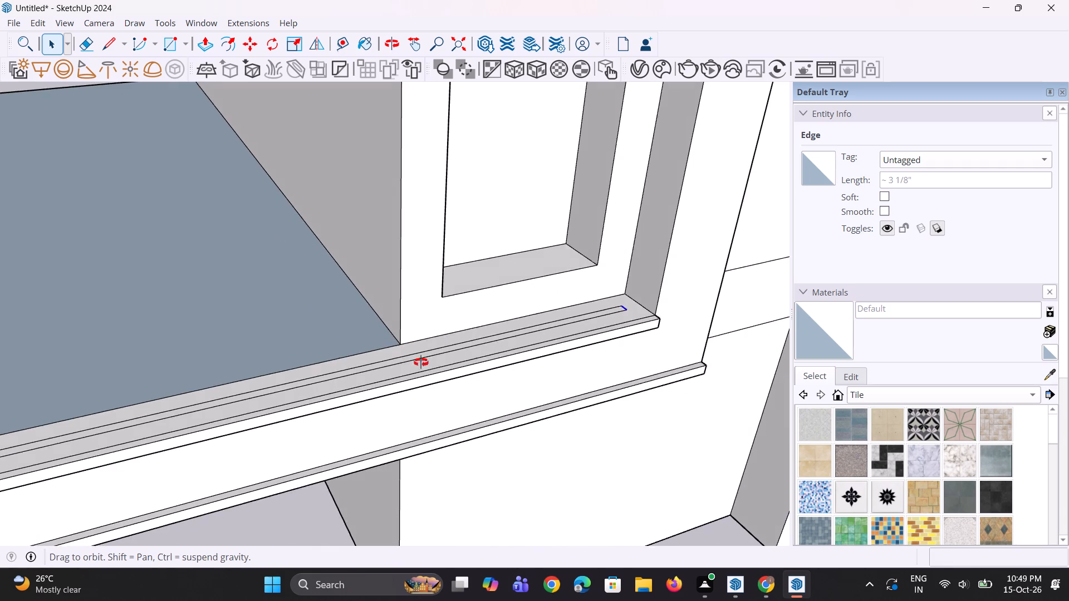
{"action": "middle_click_drag", "start_coordinate": [421, 362], "coordinate": [653, 344]}
{"action": "scroll", "coordinate": [436, 308], "scroll_direction": "down", "scroll_amount": 5}
{"action": "middle_click_drag", "start_coordinate": [508, 314], "coordinate": [379, 304]}
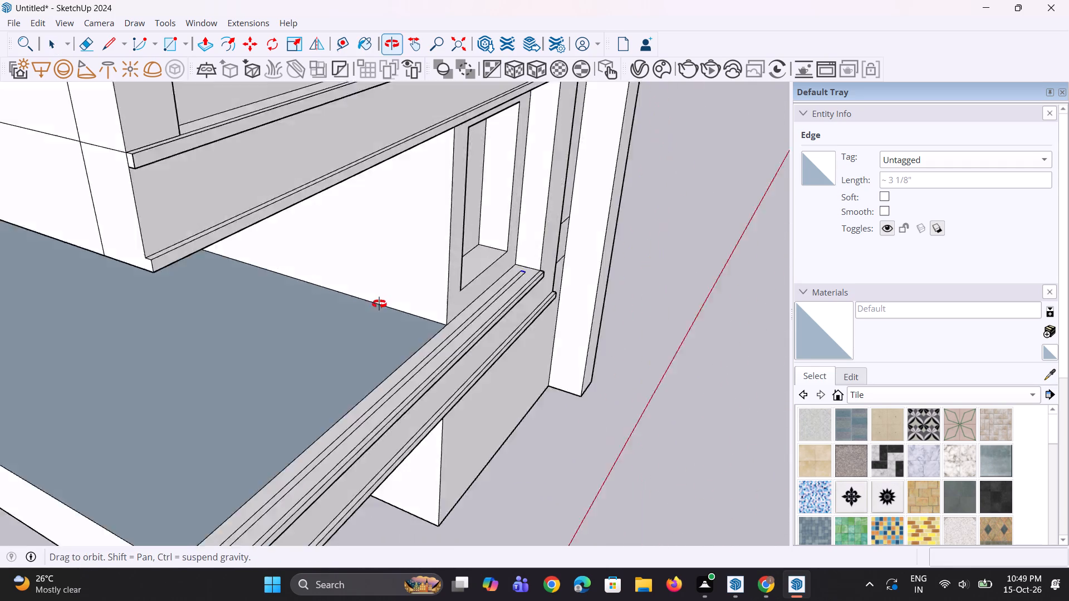
{"action": "middle_click_drag", "start_coordinate": [379, 304], "coordinate": [275, 286]}
{"action": "scroll", "coordinate": [362, 295], "scroll_direction": "up", "scroll_amount": 2}
{"action": "scroll", "coordinate": [415, 301], "scroll_direction": "up", "scroll_amount": 2}
{"action": "scroll", "coordinate": [419, 303], "scroll_direction": "down", "scroll_amount": 4}
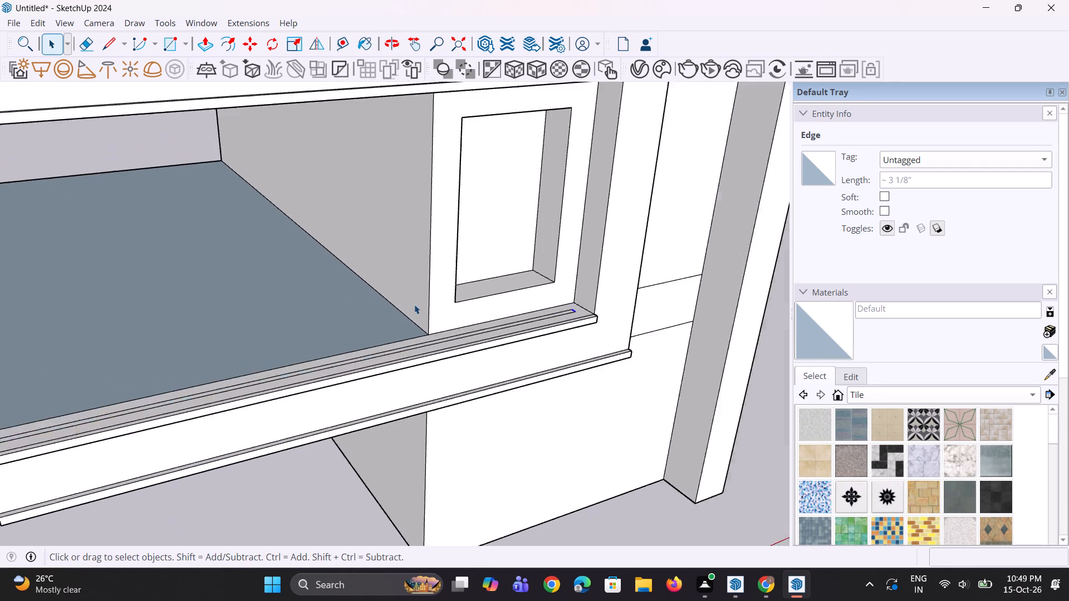
{"action": "scroll", "coordinate": [414, 304], "scroll_direction": "down", "scroll_amount": 2}
{"action": "middle_click_drag", "start_coordinate": [524, 317], "coordinate": [361, 319]}
{"action": "scroll", "coordinate": [371, 318], "scroll_direction": "down", "scroll_amount": 6}
{"action": "middle_click_drag", "start_coordinate": [445, 302], "coordinate": [445, 300]}
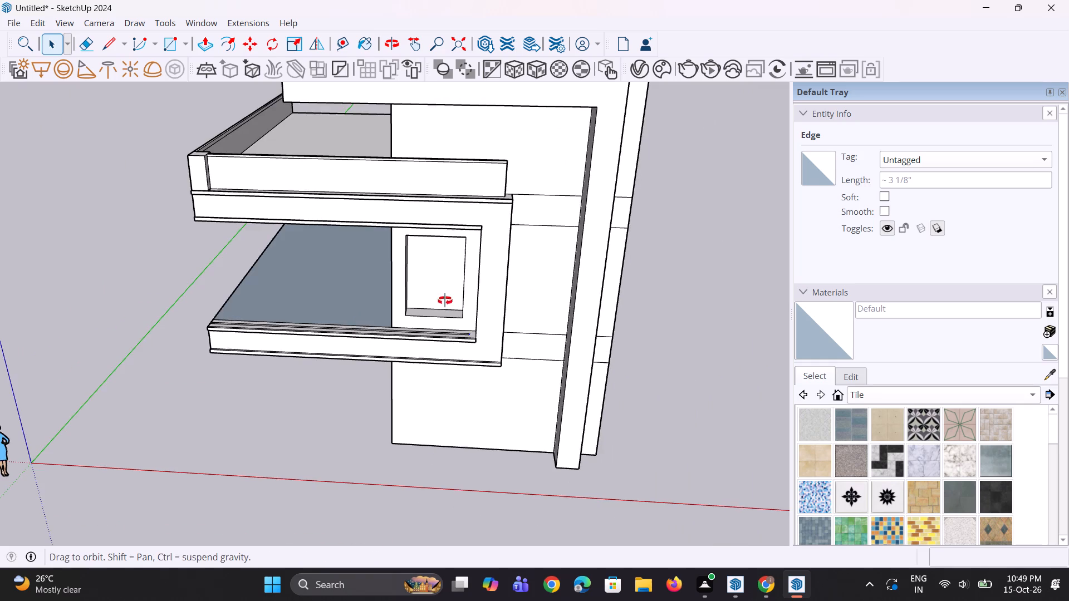
{"action": "middle_click_drag", "start_coordinate": [445, 300], "coordinate": [416, 248]}
{"action": "scroll", "coordinate": [427, 250], "scroll_direction": "up", "scroll_amount": 3}
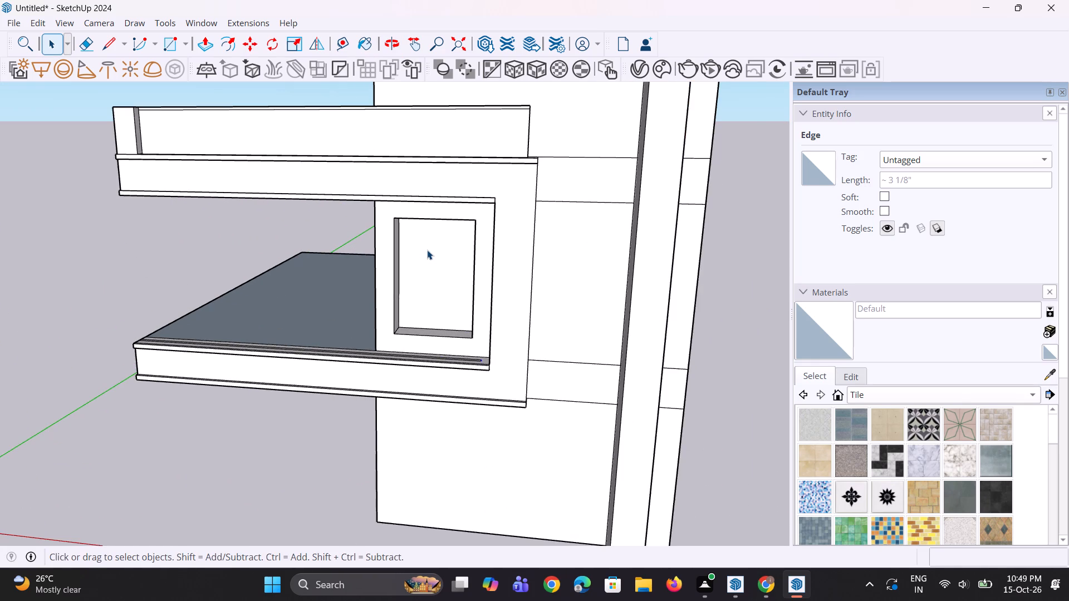
{"action": "scroll", "coordinate": [427, 250], "scroll_direction": "up", "scroll_amount": 2}
{"action": "scroll", "coordinate": [349, 262], "scroll_direction": "down", "scroll_amount": 4}
{"action": "middle_click_drag", "start_coordinate": [305, 298], "coordinate": [558, 380]}
{"action": "scroll", "coordinate": [480, 373], "scroll_direction": "up", "scroll_amount": 2}
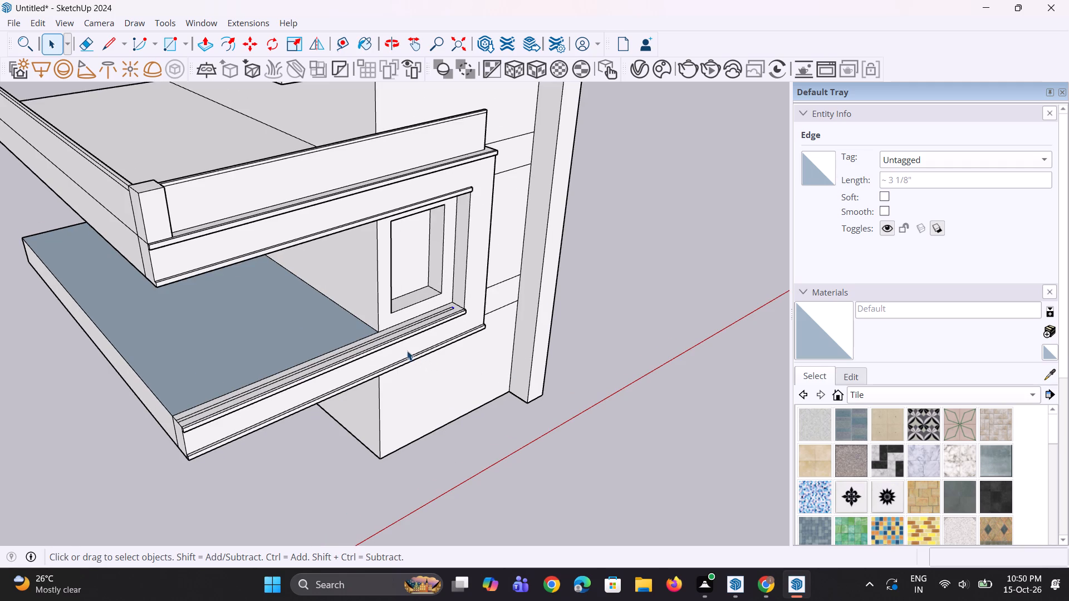
{"action": "scroll", "coordinate": [400, 313], "scroll_direction": "up", "scroll_amount": 4}
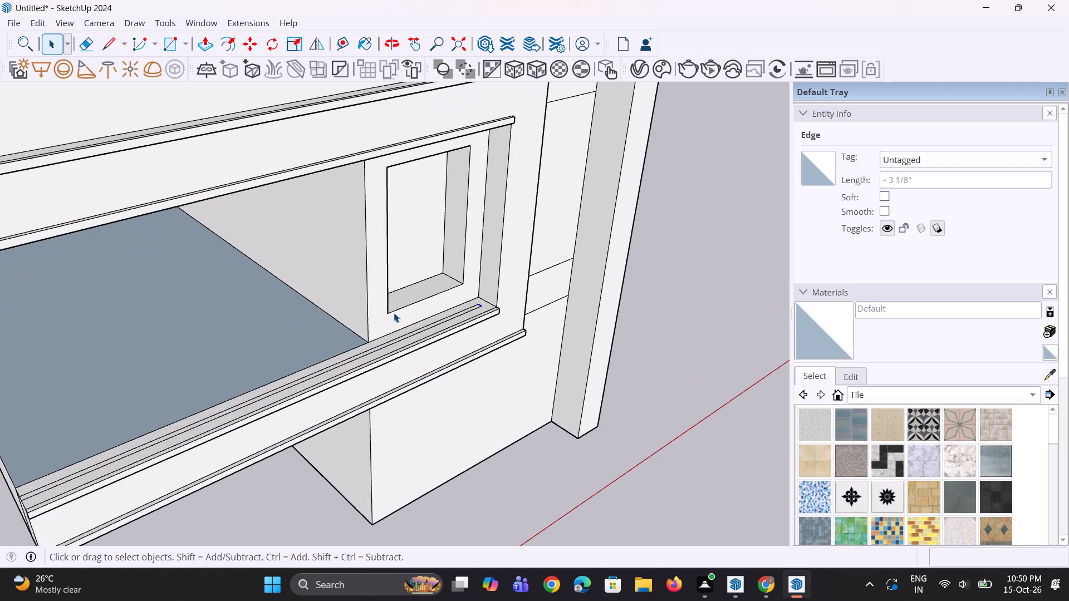
Pull the wall face around the recessed window outward about 10" over the lower arm.
{"action": "key", "text": "p"}
{"action": "left_click", "coordinate": [393, 315]}
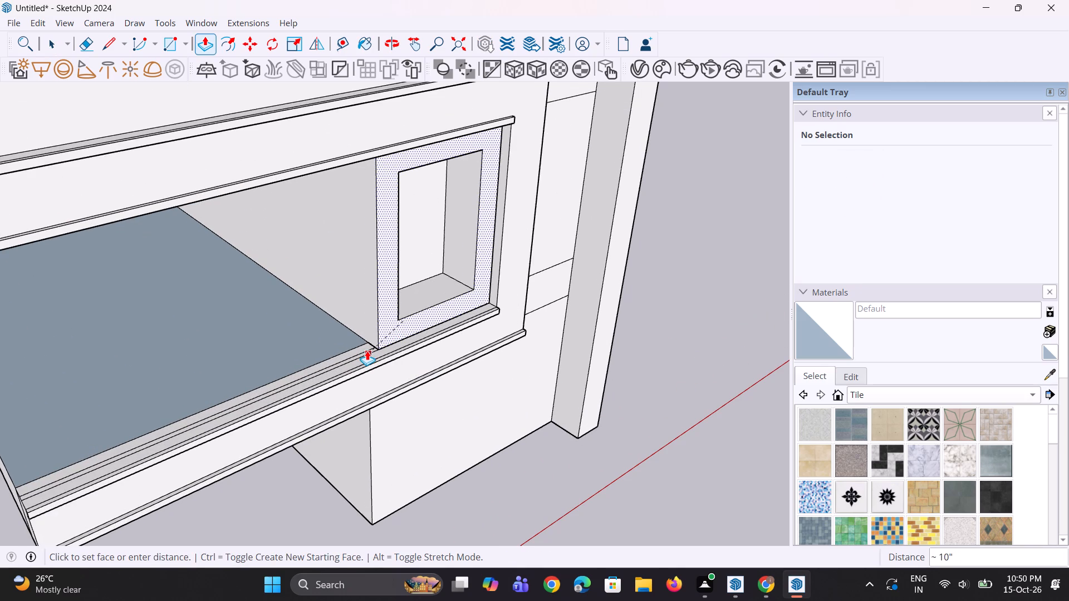
{"action": "left_click", "coordinate": [367, 351]}
Pull the narrow strip face beside the blue-grey floor up 3' as the lower balcony's parapet panel.
{"action": "middle_click_drag", "start_coordinate": [367, 351], "coordinate": [377, 370]}
{"action": "scroll", "coordinate": [383, 359], "scroll_direction": "down", "scroll_amount": 4}
{"action": "middle_click_drag", "start_coordinate": [410, 338], "coordinate": [365, 158]}
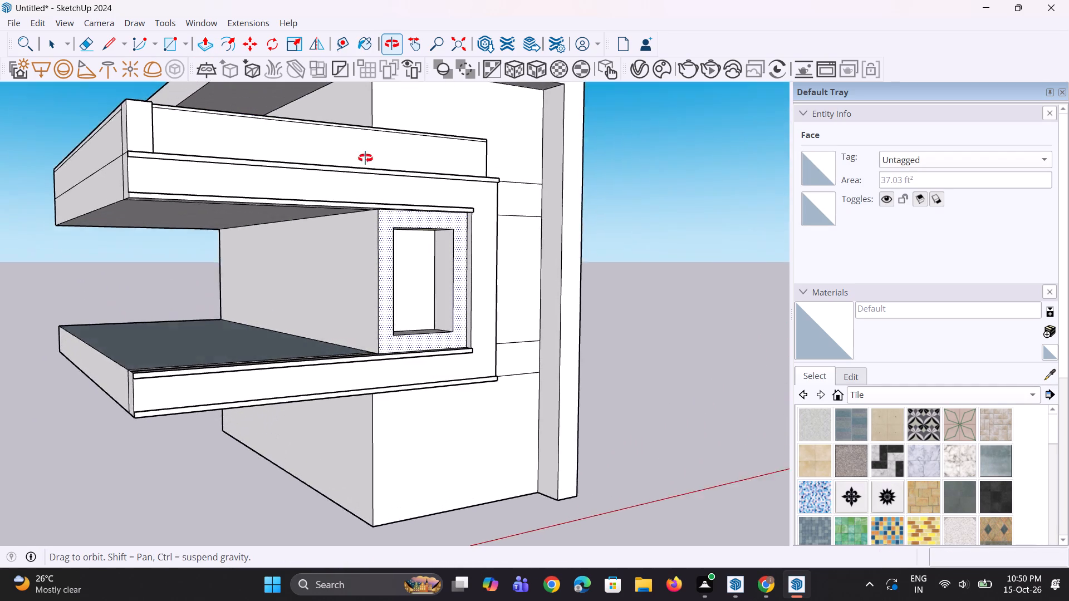
{"action": "middle_click_drag", "start_coordinate": [365, 158], "coordinate": [390, 350]}
{"action": "scroll", "coordinate": [390, 347], "scroll_direction": "up", "scroll_amount": 1}
{"action": "scroll", "coordinate": [339, 366], "scroll_direction": "up", "scroll_amount": 4}
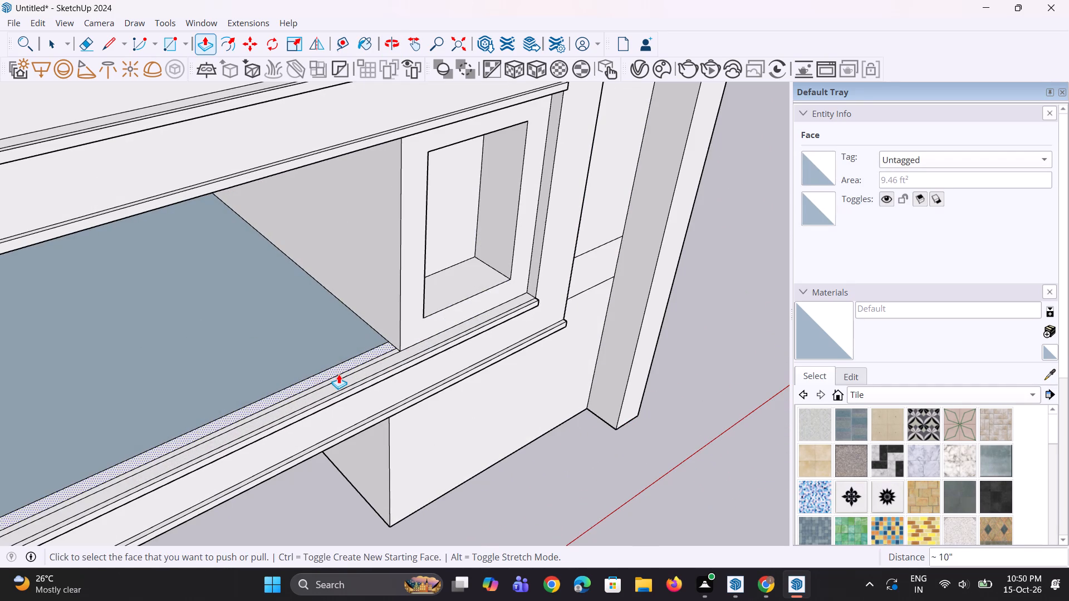
{"action": "left_click", "coordinate": [341, 375]}
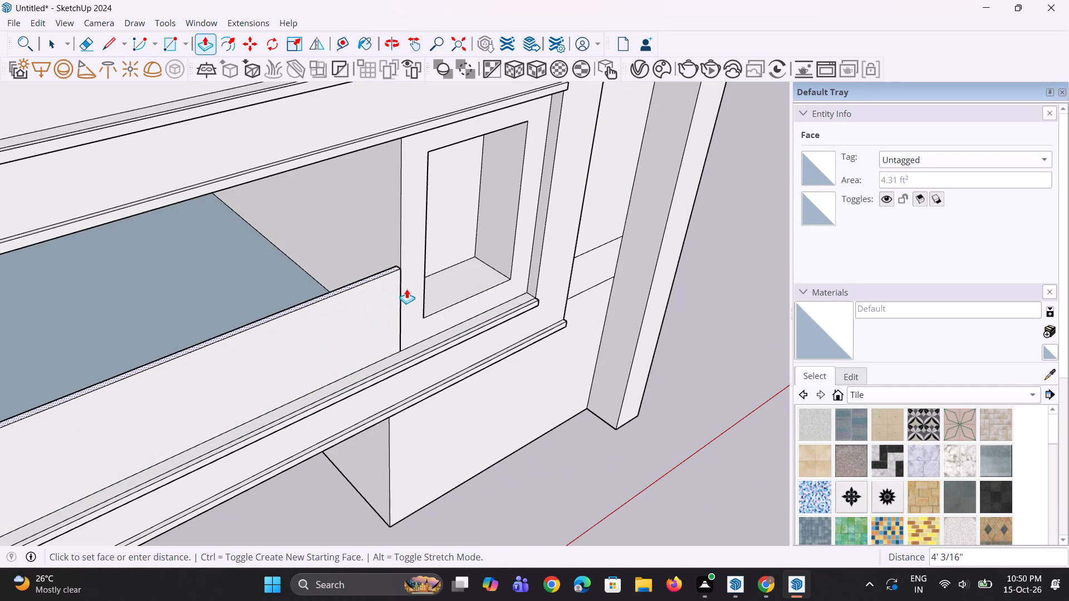
{"action": "type", "text": "3'"}
{"action": "key", "text": "Return"}
Pull the recessed window's pane face outward about 1' 4 11/16" to make its recess shallower.
{"action": "scroll", "coordinate": [405, 281], "scroll_direction": "down", "scroll_amount": 5}
{"action": "middle_click_drag", "start_coordinate": [416, 288], "coordinate": [400, 283]}
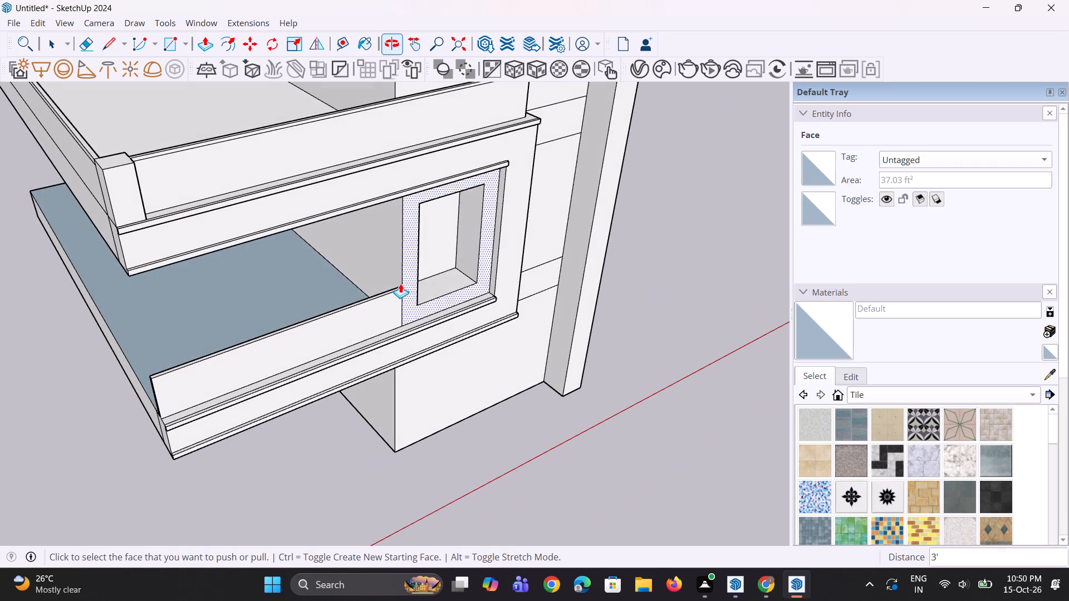
{"action": "left_click", "coordinate": [442, 257]}
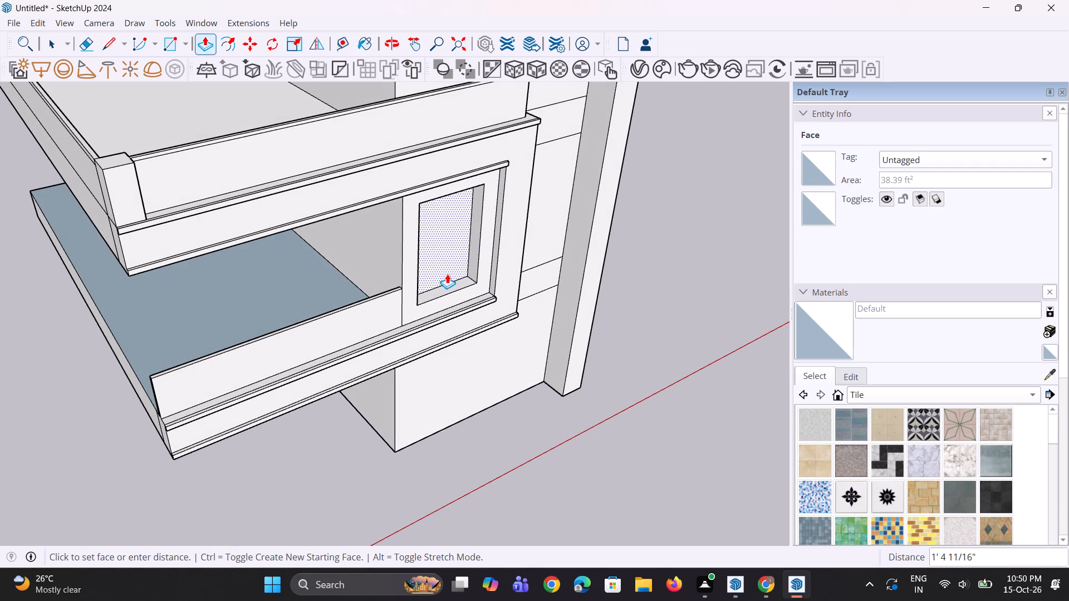
{"action": "left_click", "coordinate": [447, 274]}
Examine the building's balconies and the open long side of the lower slab from the front and side.
{"action": "scroll", "coordinate": [443, 323], "scroll_direction": "down", "scroll_amount": 5}
{"action": "middle_click_drag", "start_coordinate": [435, 320], "coordinate": [360, 229]}
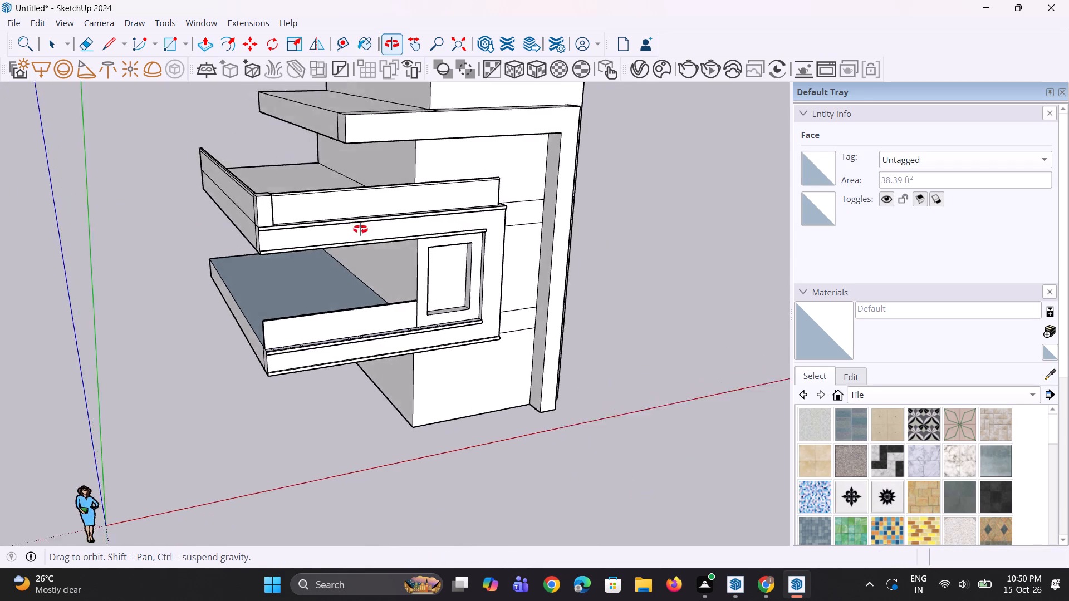
{"action": "middle_click_drag", "start_coordinate": [360, 229], "coordinate": [317, 212]}
{"action": "scroll", "coordinate": [347, 287], "scroll_direction": "up", "scroll_amount": 3}
{"action": "scroll", "coordinate": [347, 288], "scroll_direction": "down", "scroll_amount": 7}
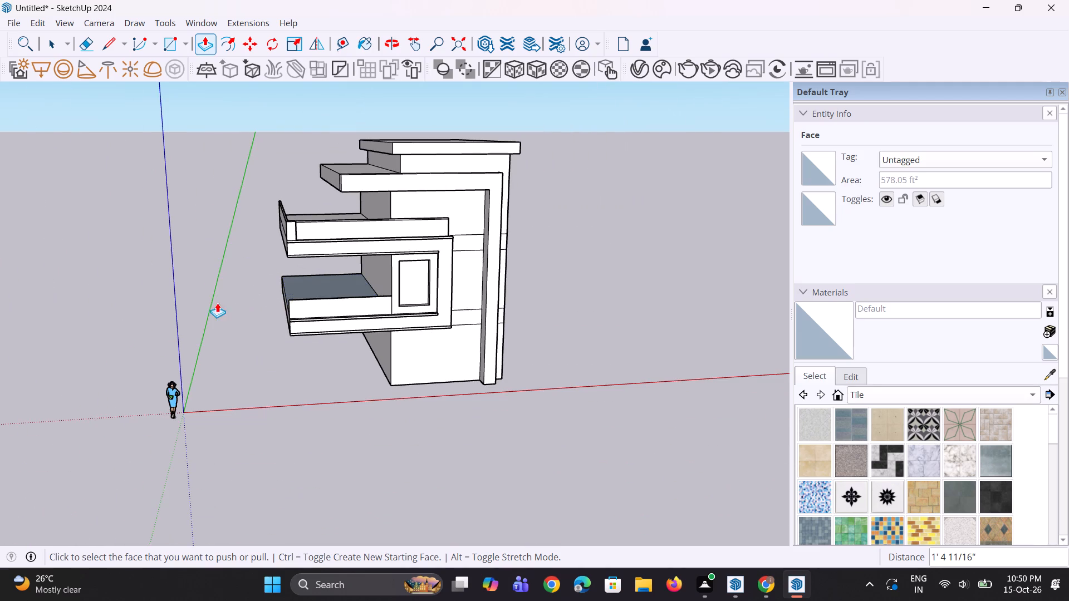
{"action": "middle_click_drag", "start_coordinate": [210, 303], "coordinate": [835, 328]}
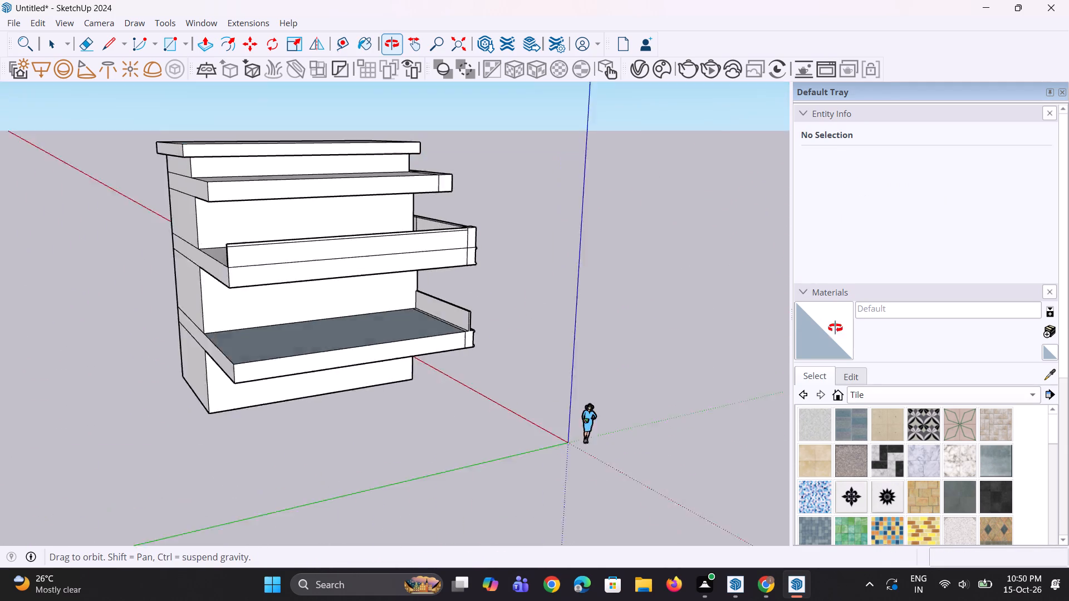
{"action": "middle_click_drag", "start_coordinate": [835, 328], "coordinate": [837, 328]}
{"action": "middle_click_drag", "start_coordinate": [738, 330], "coordinate": [527, 308]}
Select the wall's 10' vertical corner edge above the lower slab, at the end away from the parapet panel.
{"action": "scroll", "coordinate": [102, 306], "scroll_direction": "up", "scroll_amount": 5}
{"action": "key", "text": "space"}
{"action": "key", "text": "space"}
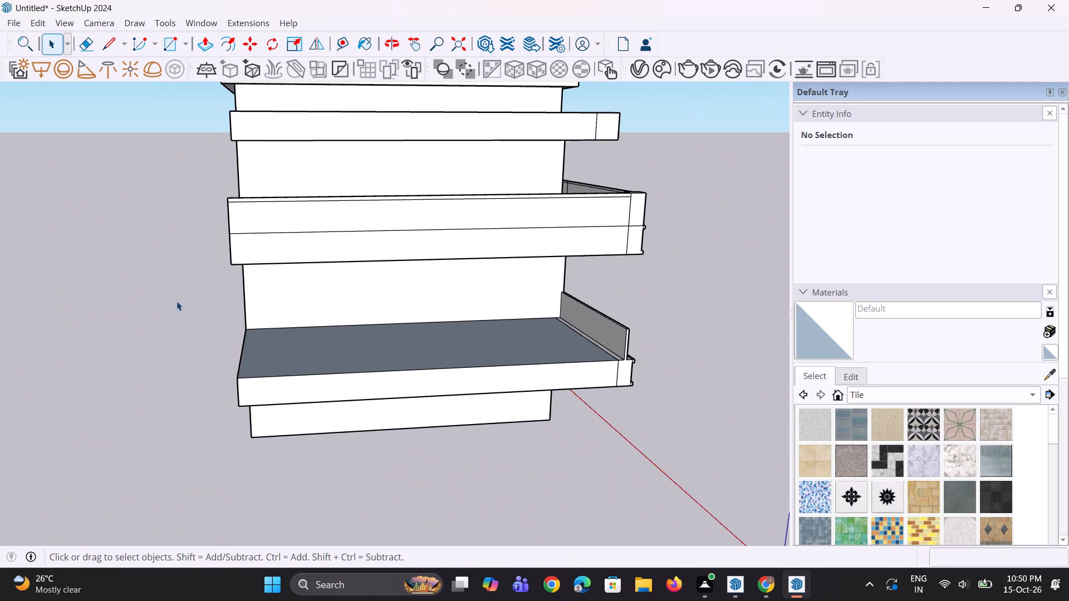
{"action": "scroll", "coordinate": [179, 301], "scroll_direction": "up", "scroll_amount": 3}
{"action": "left_click", "coordinate": [260, 305]}
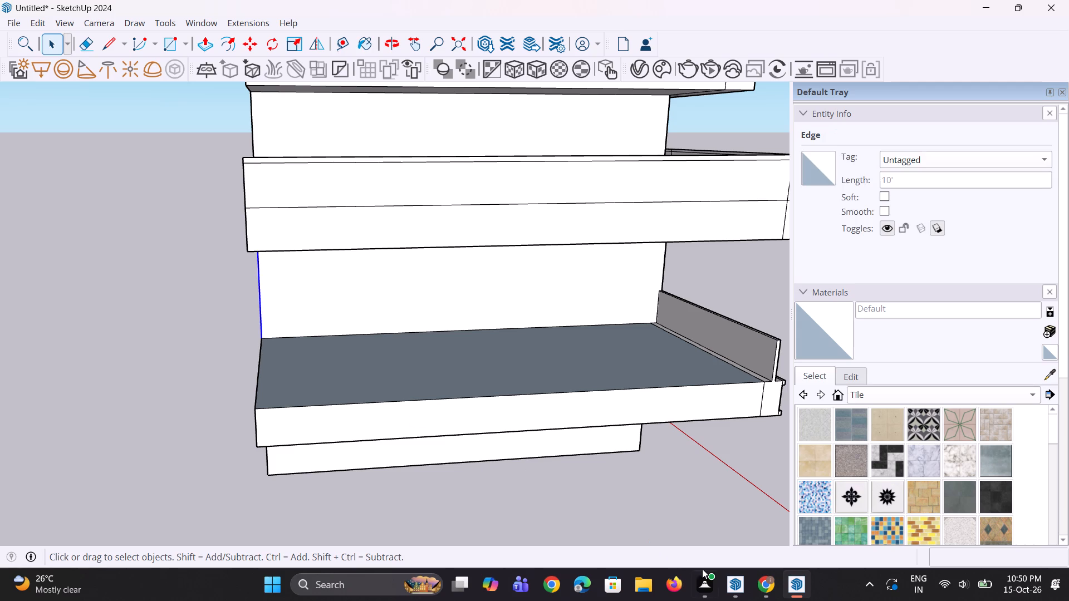
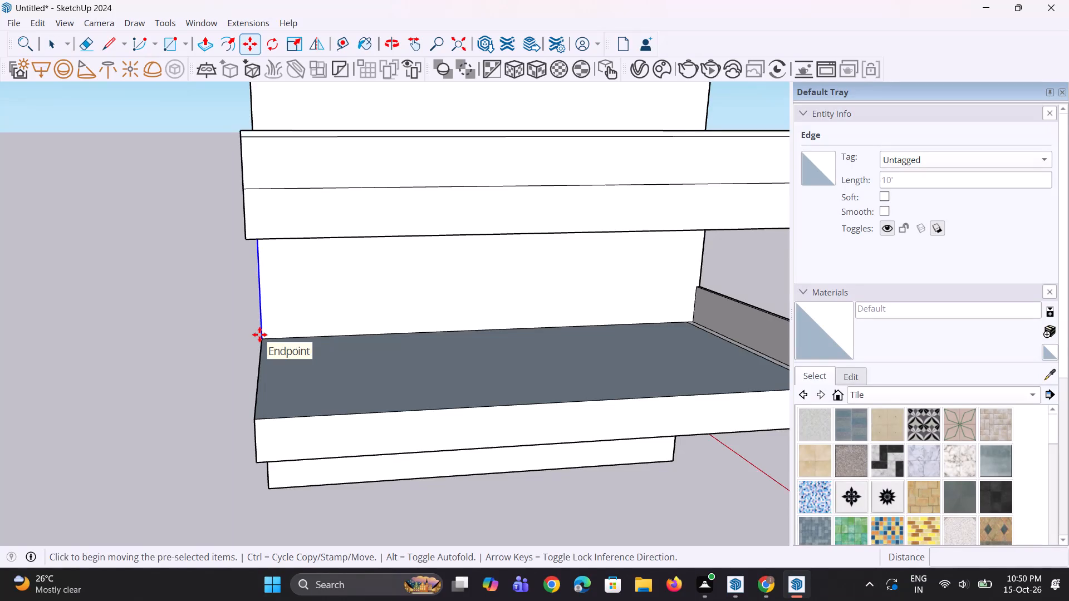
Copy the selected vertical corner edge about 11 11/16" inward along the wall above the lower slab.
{"action": "scroll", "coordinate": [259, 334], "scroll_direction": "up", "scroll_amount": 3, "text": "ctrl"}
{"action": "left_click", "coordinate": [261, 341]}
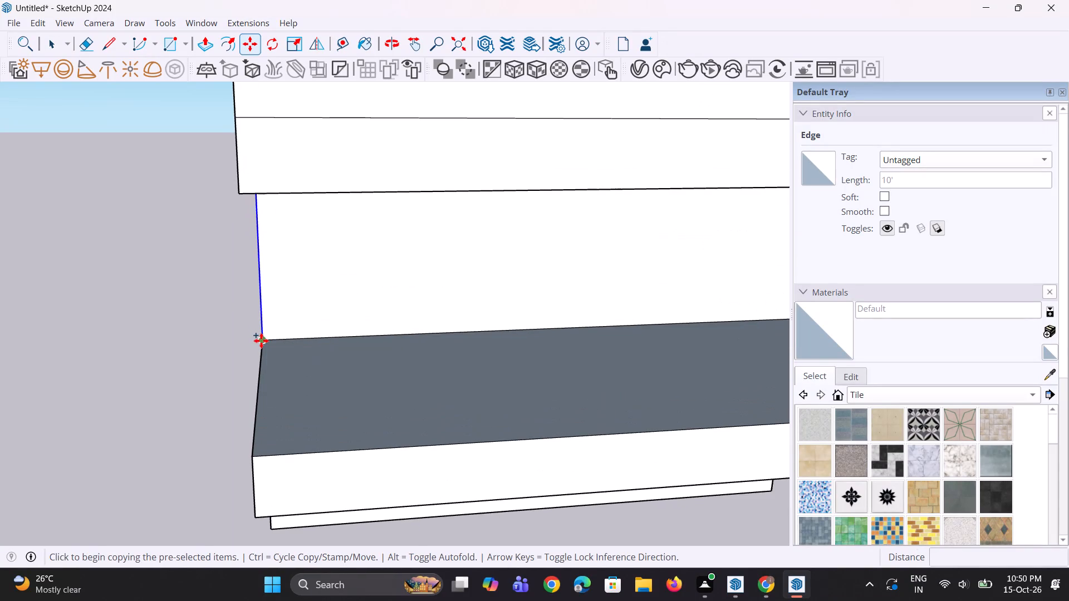
{"action": "left_click", "coordinate": [279, 339]}
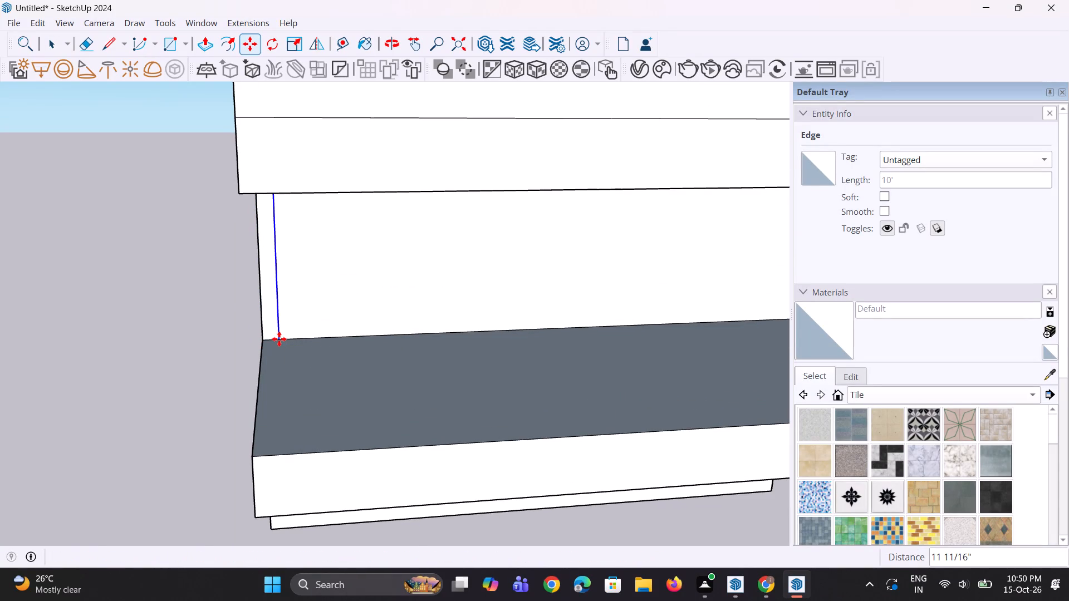
Pull the resulting narrow wall strip out 16' 6 3/16" to the lower slab's outer edge, forming an end wall.
{"action": "key", "text": "p"}
{"action": "left_click", "coordinate": [274, 308]}
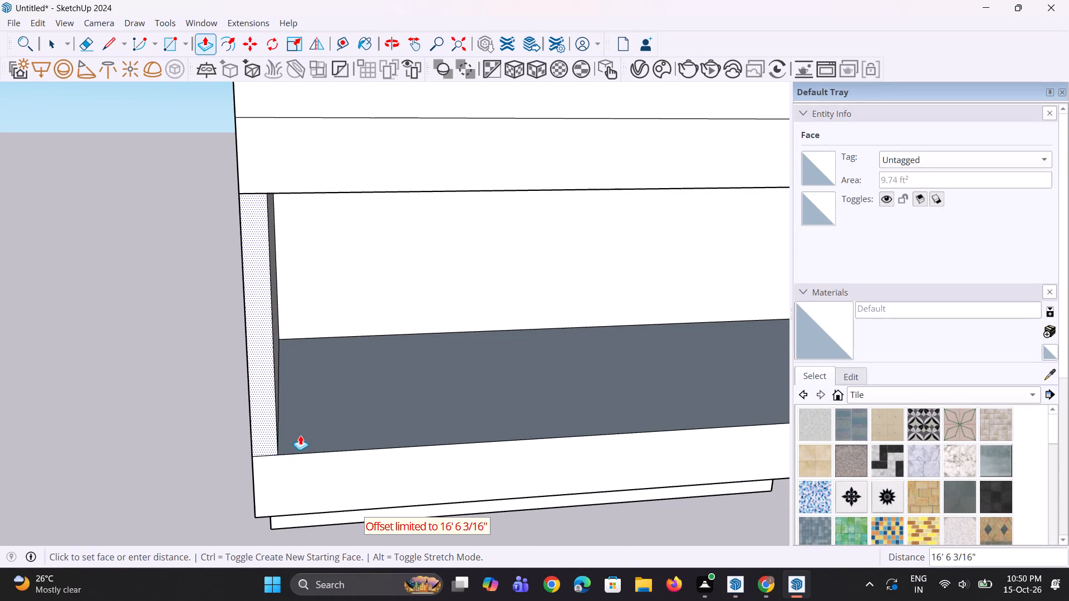
{"action": "left_click", "coordinate": [313, 450]}
Copy the outer 10' vertical edge of the new end wall about 7 3/4" inward along the base of its inner face.
{"action": "middle_click_drag", "start_coordinate": [357, 431], "coordinate": [55, 379]}
{"action": "scroll", "coordinate": [91, 354], "scroll_direction": "down", "scroll_amount": 5}
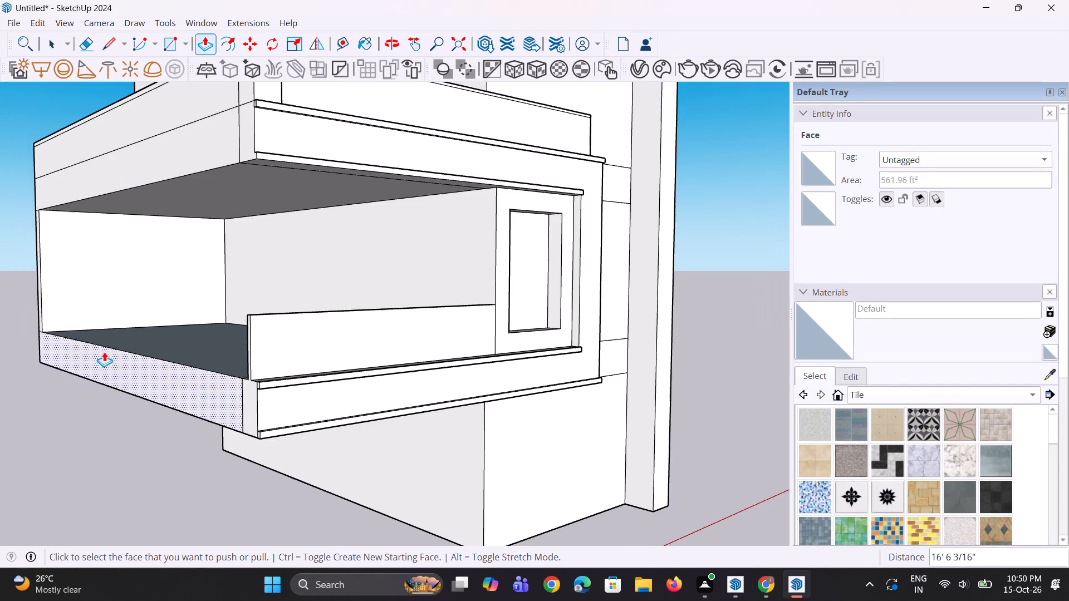
{"action": "middle_click_drag", "start_coordinate": [164, 387], "coordinate": [73, 422]}
{"action": "scroll", "coordinate": [120, 273], "scroll_direction": "up", "scroll_amount": 5}
{"action": "key", "text": "space"}
{"action": "key", "text": "space"}
{"action": "scroll", "coordinate": [149, 253], "scroll_direction": "up", "scroll_amount": 3}
{"action": "scroll", "coordinate": [149, 253], "scroll_direction": "down", "scroll_amount": 4}
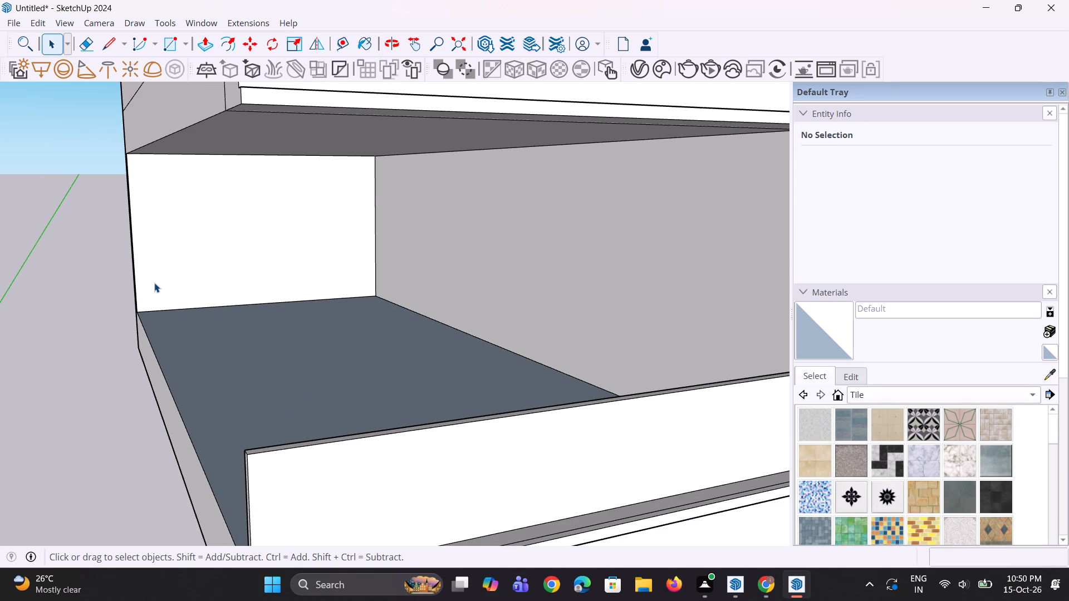
{"action": "scroll", "coordinate": [154, 283], "scroll_direction": "down", "scroll_amount": 3}
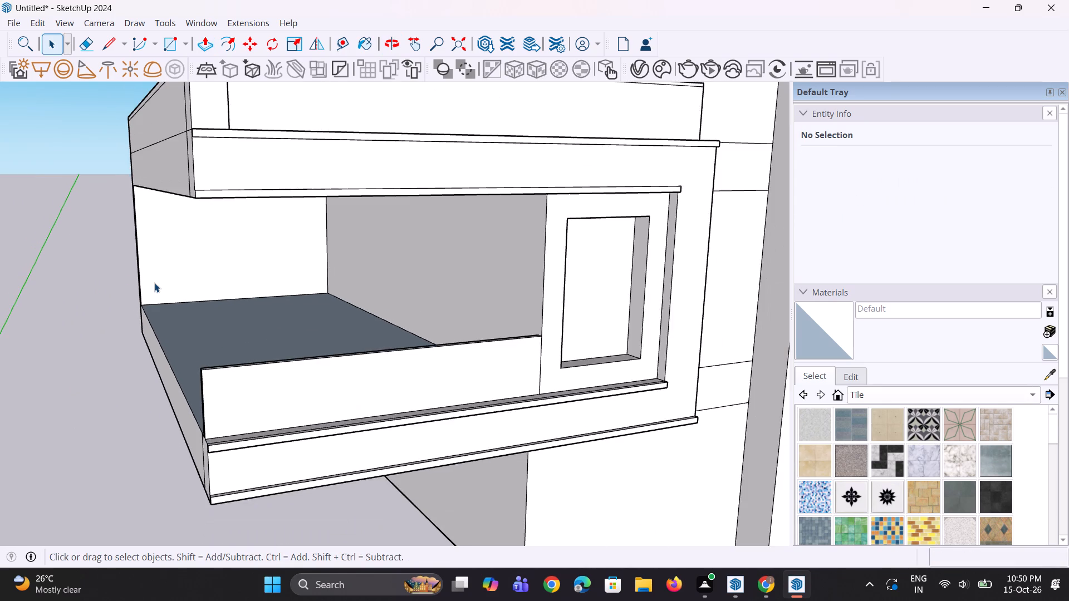
{"action": "scroll", "coordinate": [121, 274], "scroll_direction": "up", "scroll_amount": 1}
{"action": "left_click", "coordinate": [143, 272]}
{"action": "scroll", "coordinate": [145, 302], "scroll_direction": "up", "scroll_amount": 3}
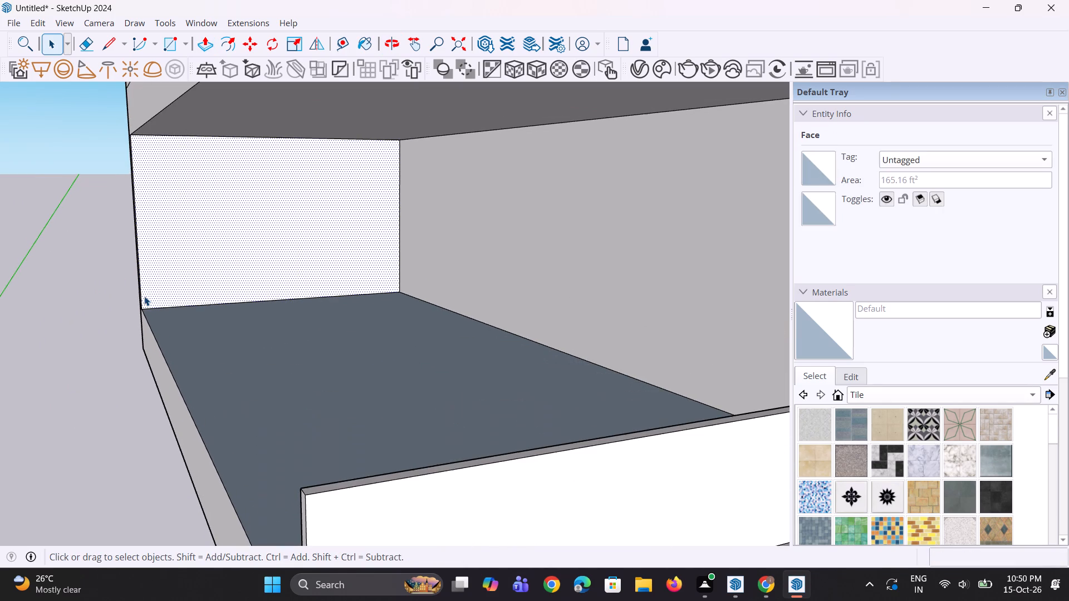
{"action": "left_click", "coordinate": [140, 292]}
{"action": "scroll", "coordinate": [139, 293], "scroll_direction": "up", "scroll_amount": 2}
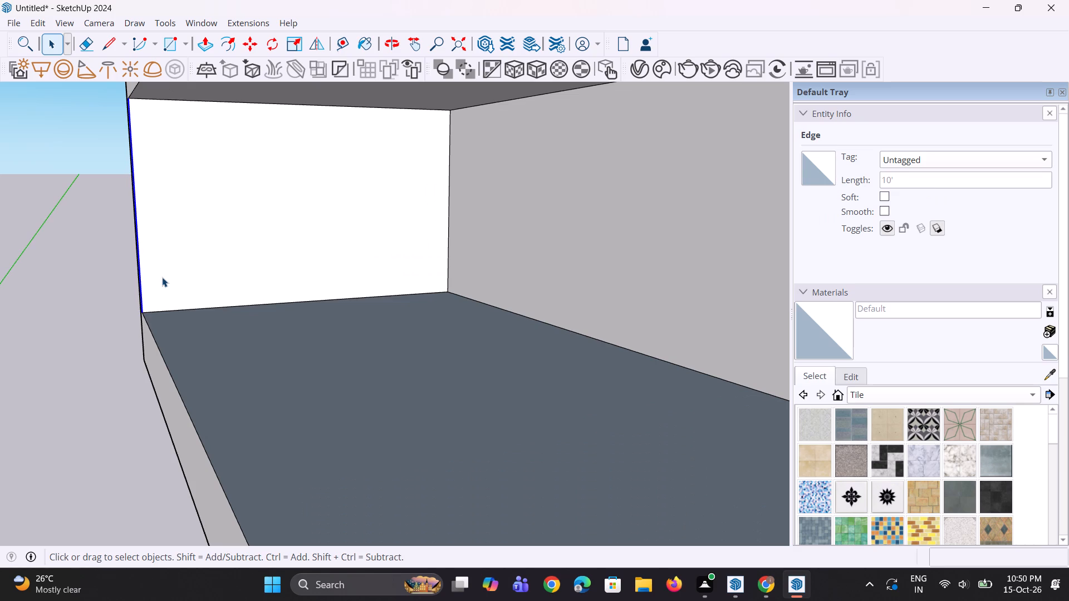
{"action": "key", "text": "m"}
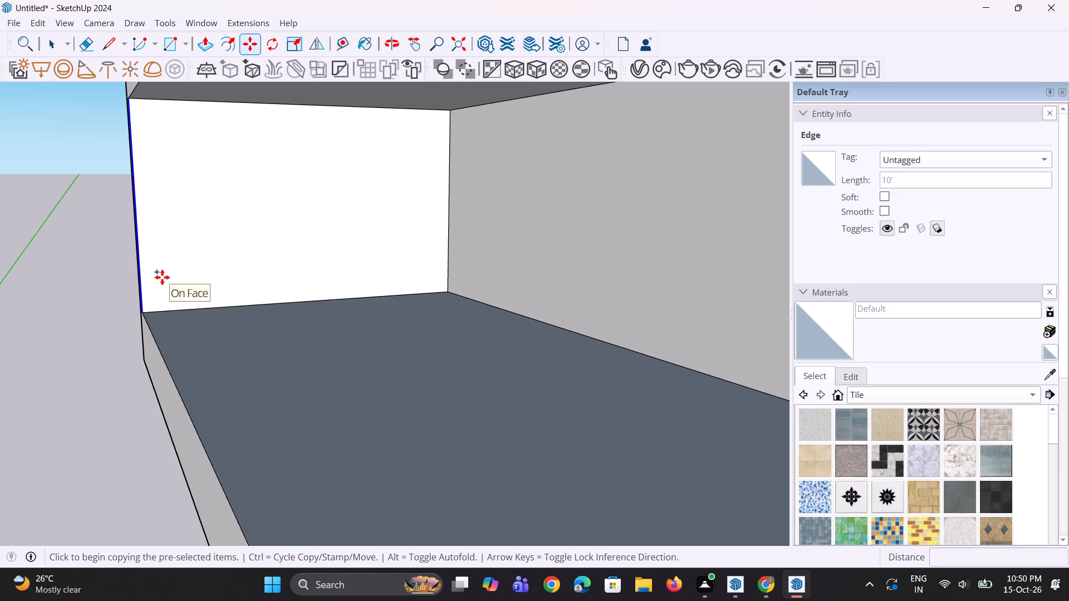
{"action": "left_click", "coordinate": [145, 317]}
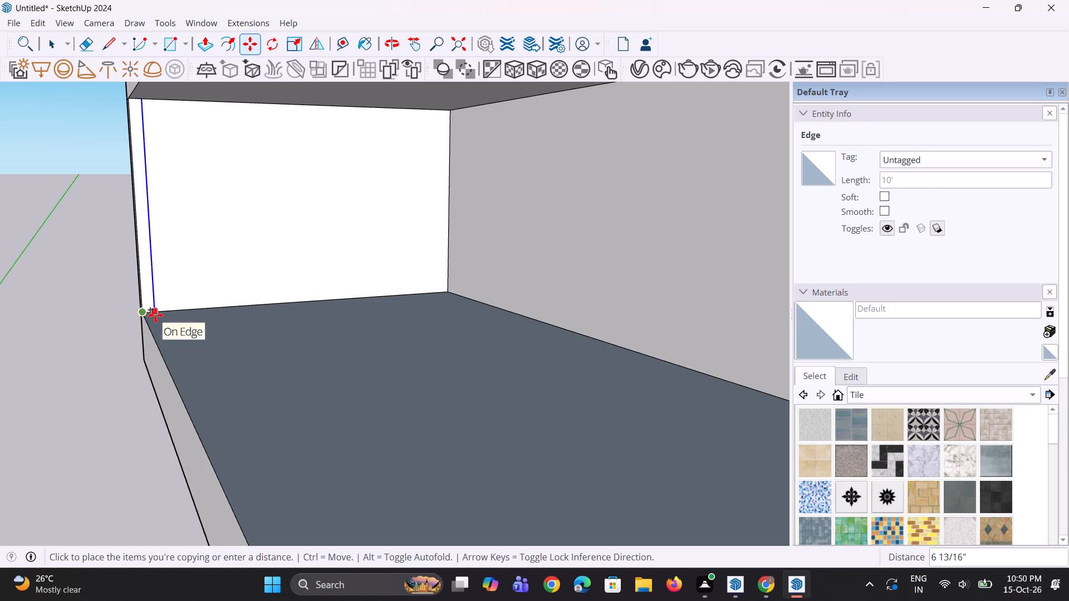
{"action": "left_click", "coordinate": [156, 315]}
Pull the narrow strip along the slab's open long side twice, repeating the previous 16' 6 3/16" distance each time.
{"action": "key", "text": "p"}
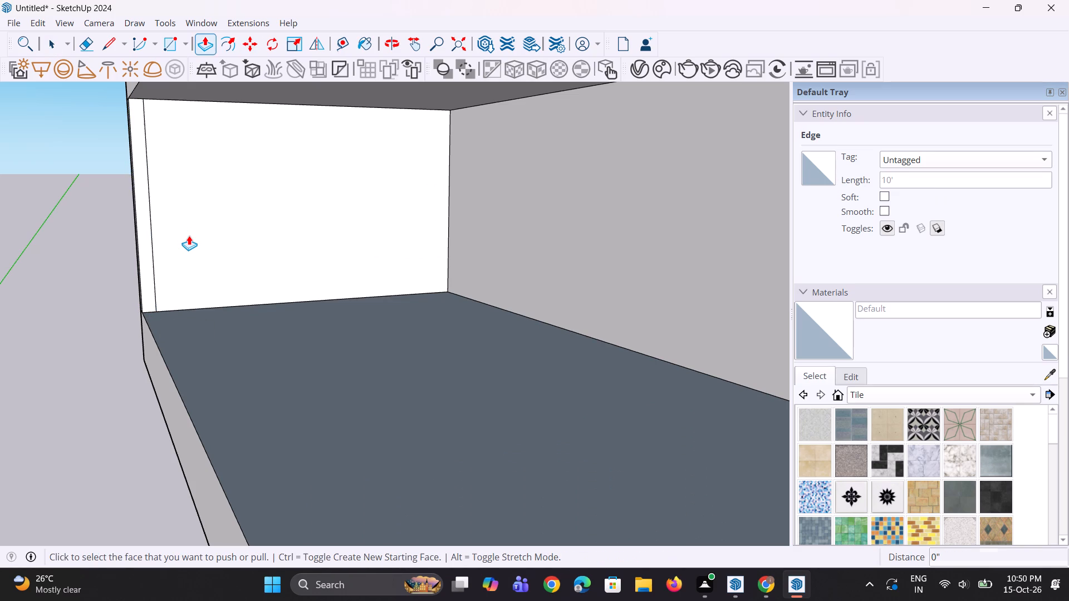
{"action": "double_click", "coordinate": [148, 248]}
{"action": "scroll", "coordinate": [148, 249], "scroll_direction": "down", "scroll_amount": 11}
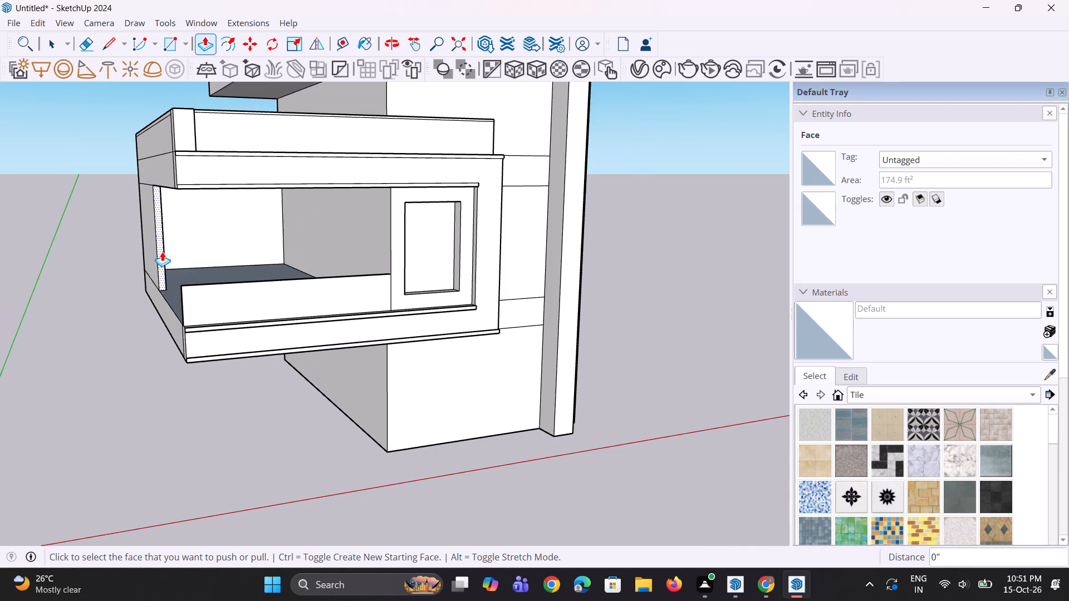
{"action": "double_click", "coordinate": [162, 252]}
Push the long wall's free end back about 8' 2 1/2", away from the parapet panel.
{"action": "middle_click_drag", "start_coordinate": [180, 288], "coordinate": [389, 309]}
{"action": "scroll", "coordinate": [307, 297], "scroll_direction": "up", "scroll_amount": 2}
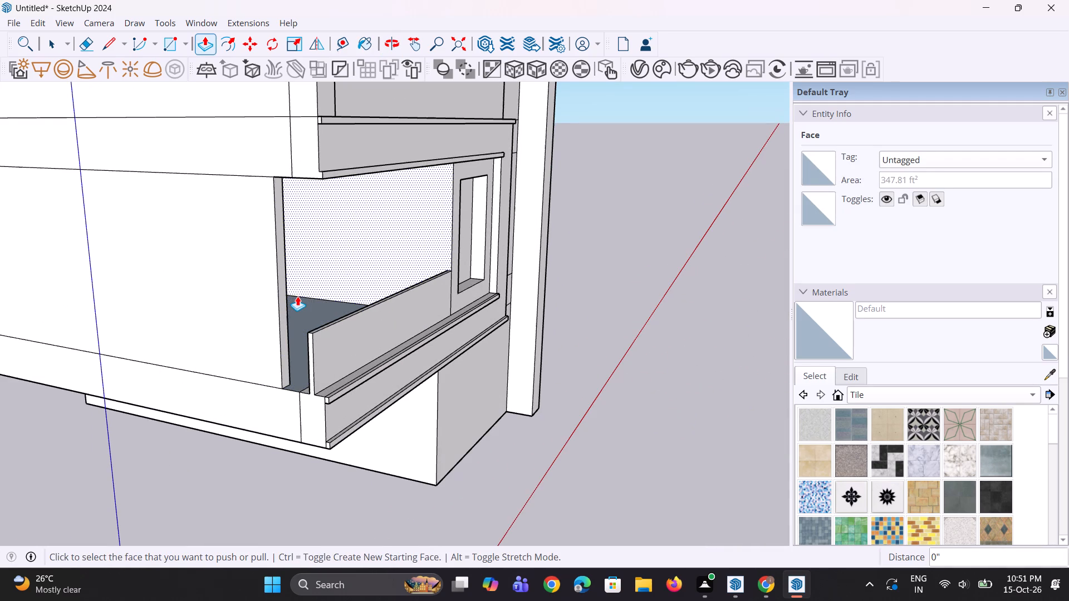
{"action": "left_click", "coordinate": [282, 289]}
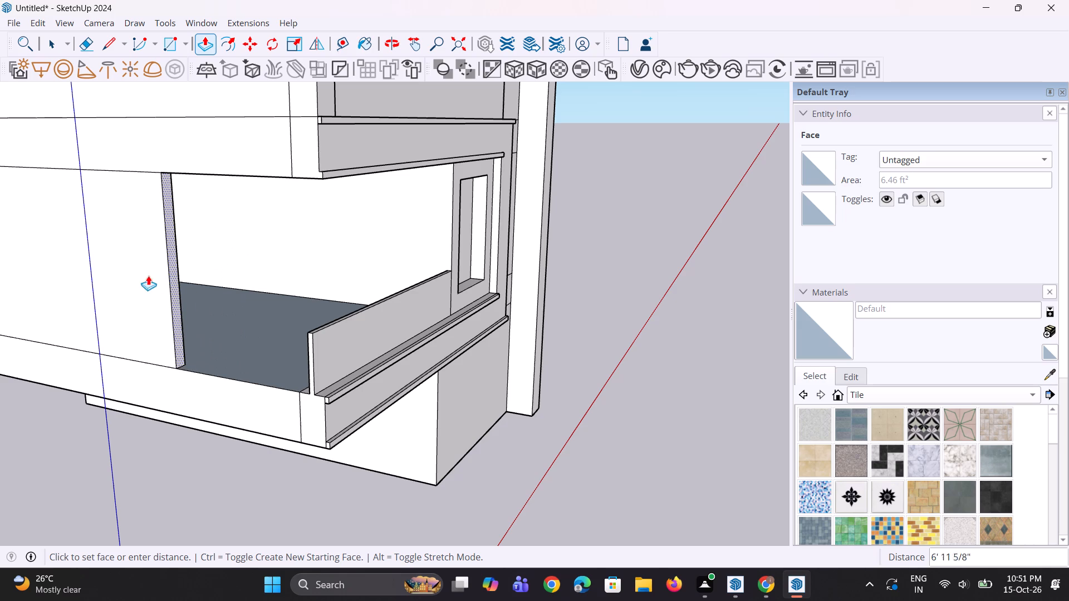
{"action": "left_click", "coordinate": [143, 317]}
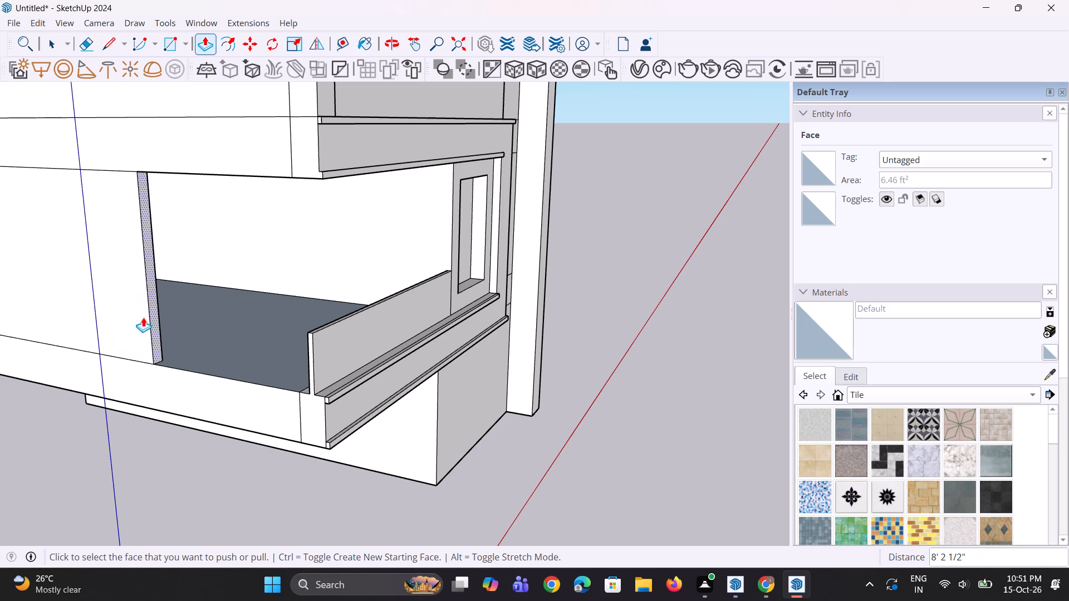
Draw a 7 3/4" line across the long wall's end face at mid-height, splitting it in two.
{"action": "middle_click_drag", "start_coordinate": [169, 315], "coordinate": [100, 307]}
{"action": "scroll", "coordinate": [108, 282], "scroll_direction": "up", "scroll_amount": 2}
{"action": "key", "text": "space"}
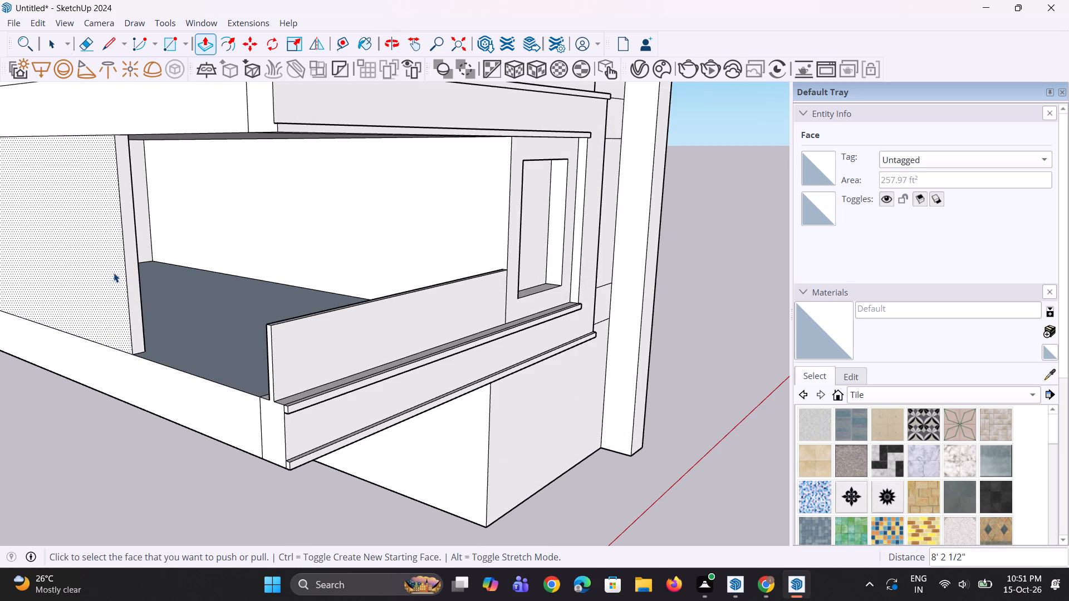
{"action": "key", "text": "l"}
{"action": "scroll", "coordinate": [117, 264], "scroll_direction": "up", "scroll_amount": 2}
{"action": "left_click", "coordinate": [129, 247]}
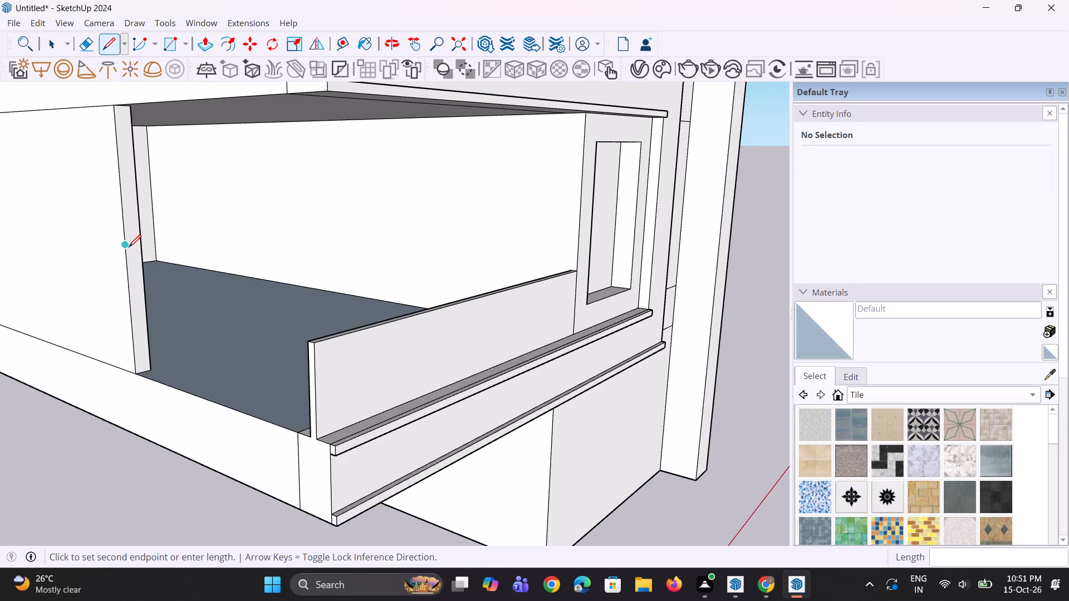
{"action": "left_click", "coordinate": [143, 239]}
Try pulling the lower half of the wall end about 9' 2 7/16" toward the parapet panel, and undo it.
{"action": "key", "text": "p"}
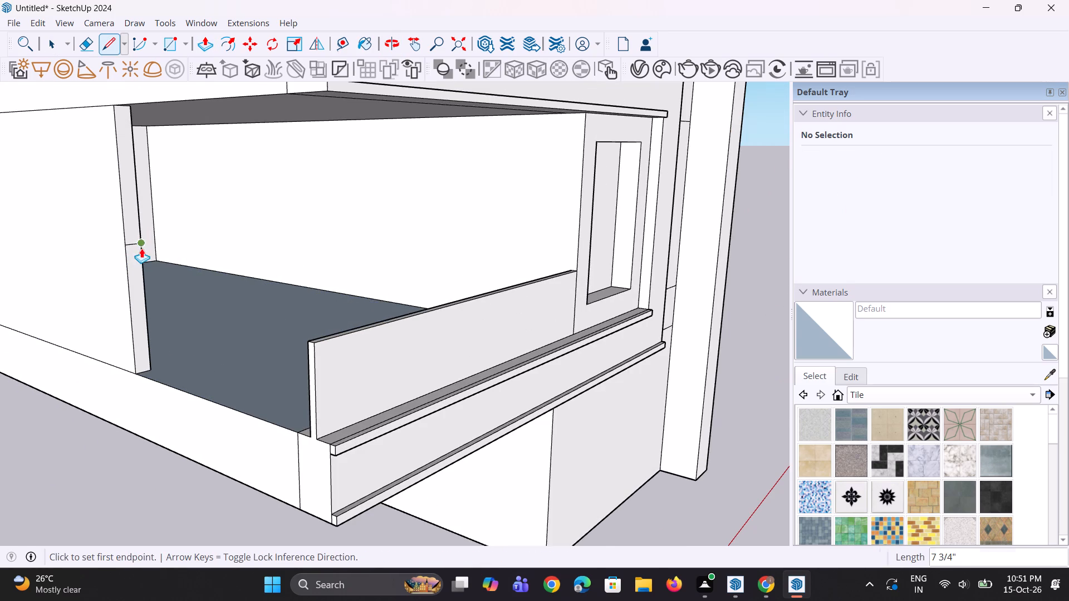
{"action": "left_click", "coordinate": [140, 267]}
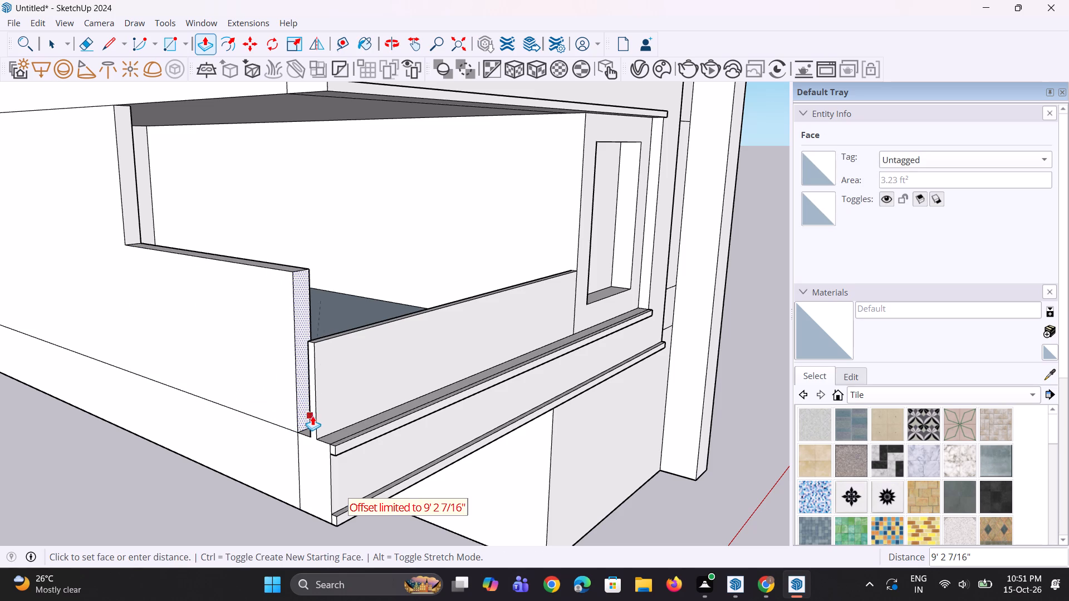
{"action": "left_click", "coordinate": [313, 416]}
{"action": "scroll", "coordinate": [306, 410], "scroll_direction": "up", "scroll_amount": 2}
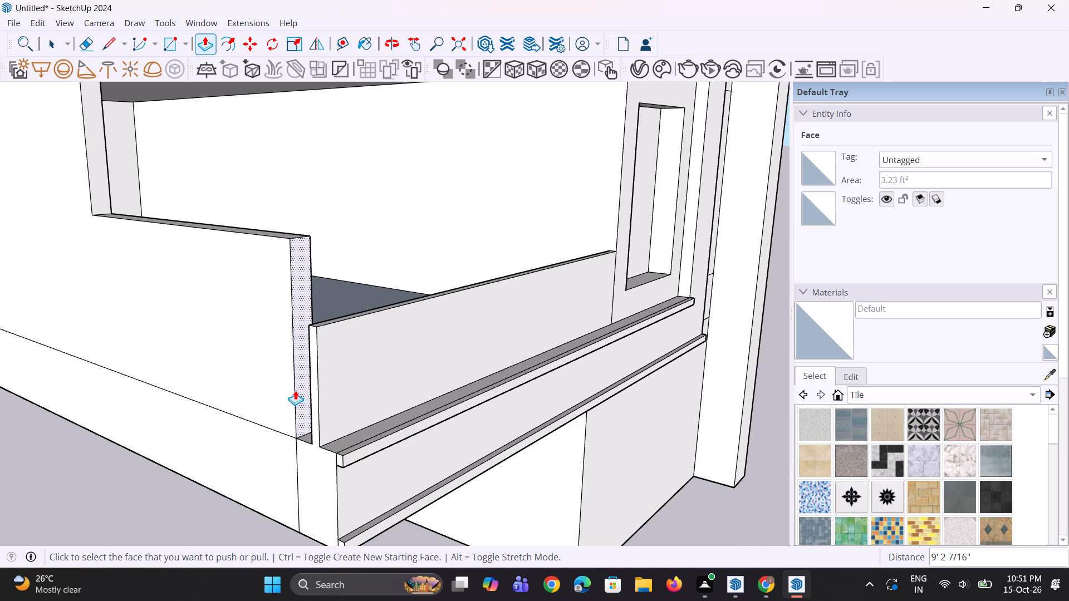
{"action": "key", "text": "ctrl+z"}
Erase the short dividing edges at the lower slab's corner by the parapet, on the floor and on the slab's long side face.
{"action": "scroll", "coordinate": [295, 407], "scroll_direction": "up", "scroll_amount": 4, "text": "ctrl"}
{"action": "scroll", "coordinate": [311, 436], "scroll_direction": "up", "scroll_amount": 2}
{"action": "key", "text": "e"}
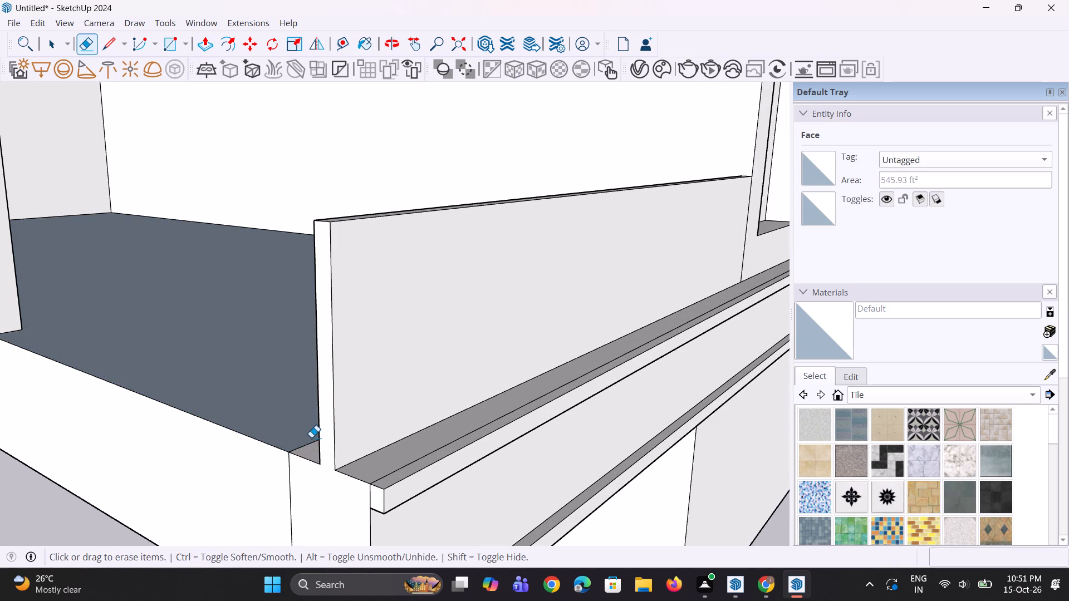
{"action": "left_click", "coordinate": [311, 443]}
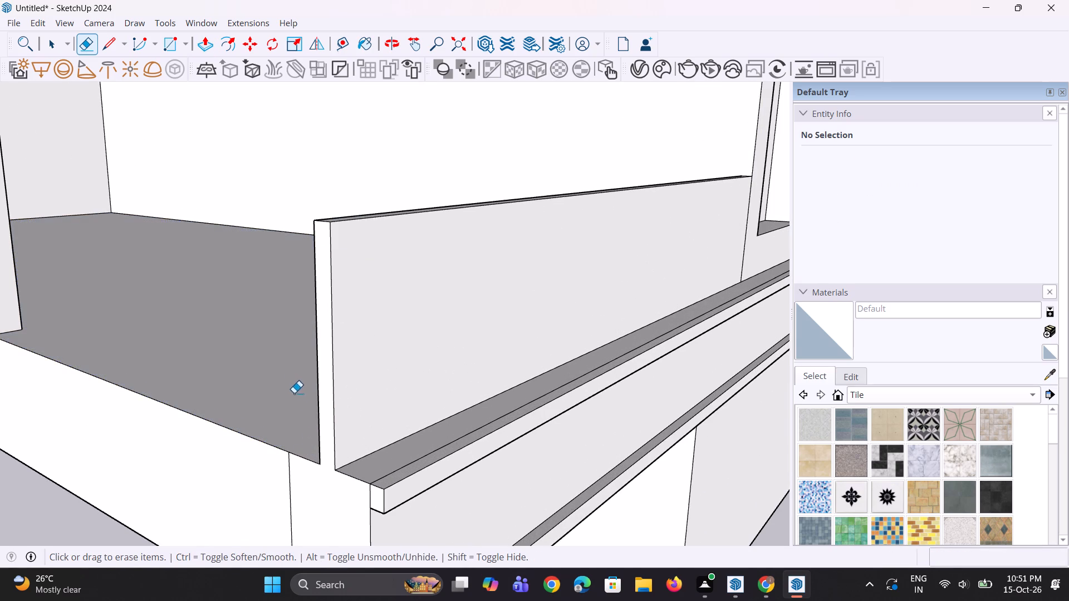
{"action": "scroll", "coordinate": [292, 391], "scroll_direction": "down", "scroll_amount": 4}
{"action": "middle_click_drag", "start_coordinate": [121, 318], "coordinate": [365, 392]}
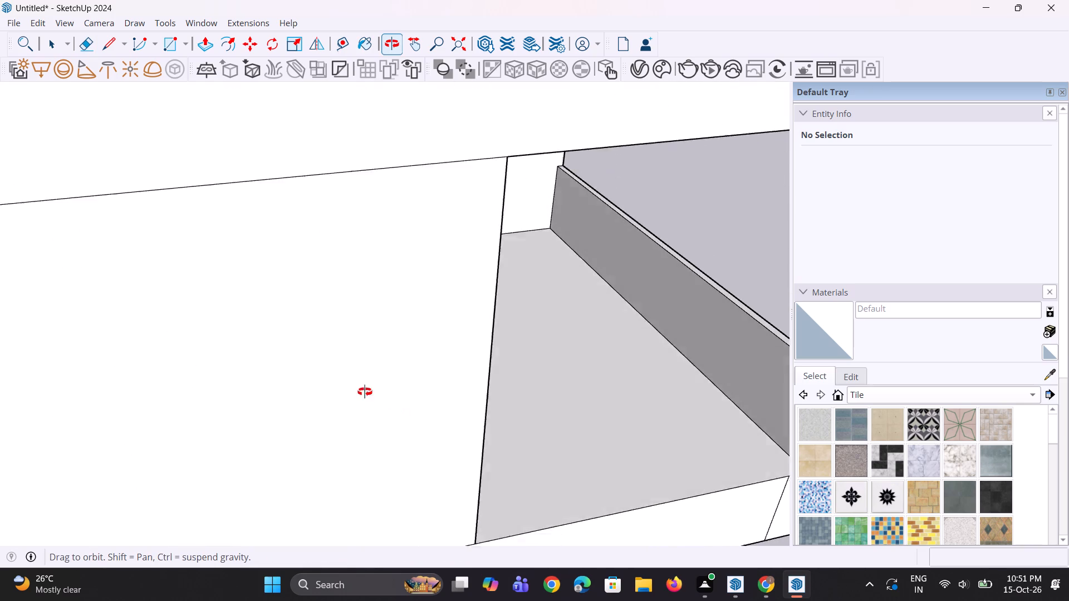
{"action": "middle_click_drag", "start_coordinate": [365, 392], "coordinate": [332, 373]}
{"action": "scroll", "coordinate": [325, 367], "scroll_direction": "down", "scroll_amount": 5}
{"action": "middle_click_drag", "start_coordinate": [394, 376], "coordinate": [301, 374]}
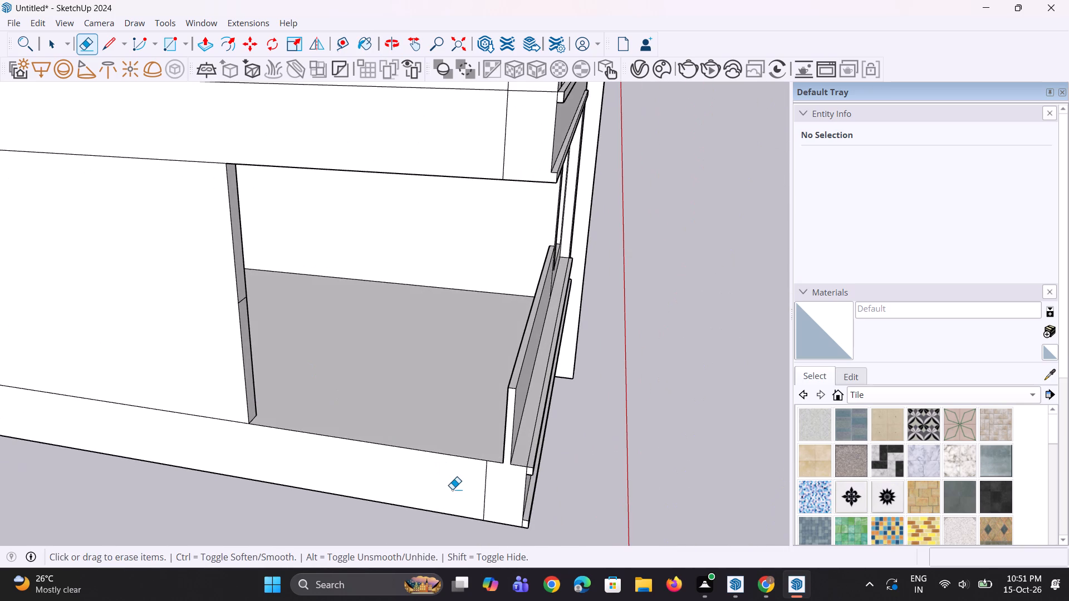
{"action": "left_click_drag", "start_coordinate": [501, 489], "coordinate": [481, 485]}
Pull the lower half of the wall end about 9' 9 5/16" to meet the parapet panel at the slab's corner.
{"action": "scroll", "coordinate": [273, 382], "scroll_direction": "down", "scroll_amount": 6}
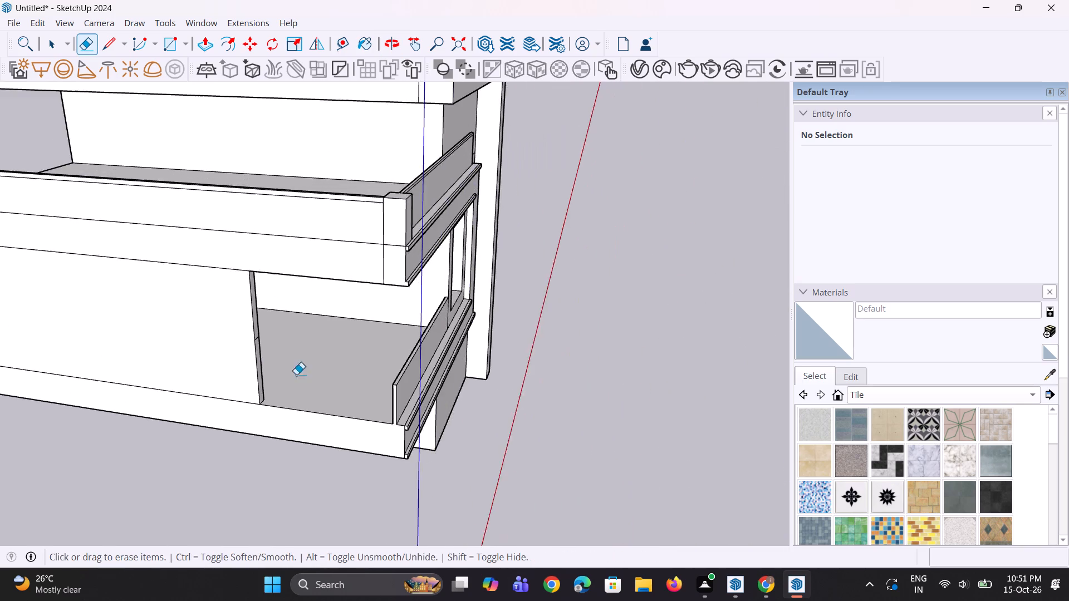
{"action": "middle_click_drag", "start_coordinate": [293, 375], "coordinate": [234, 386]}
{"action": "scroll", "coordinate": [289, 264], "scroll_direction": "up", "scroll_amount": 3}
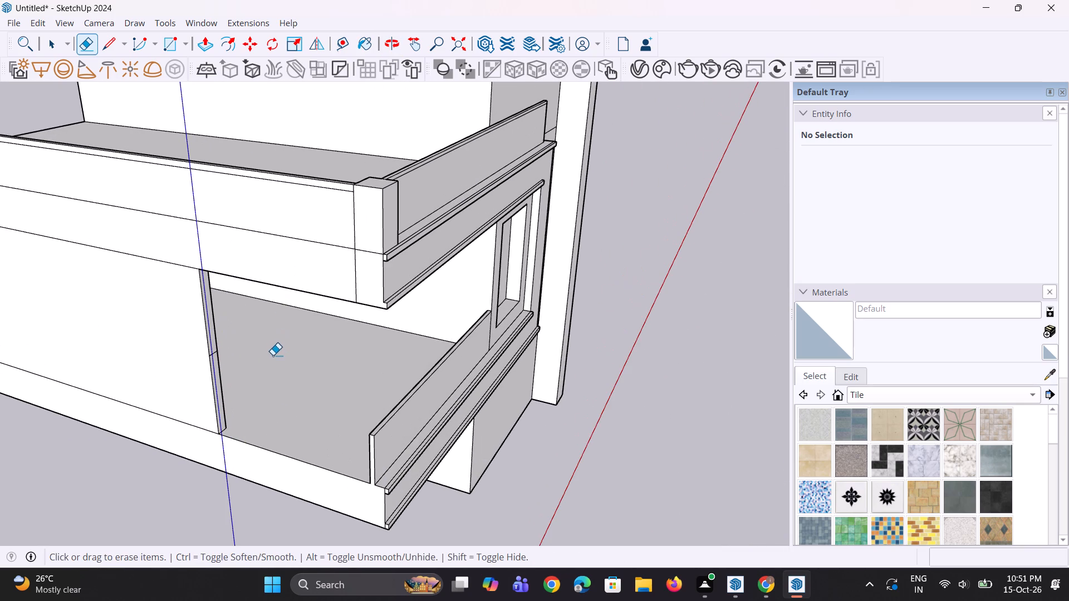
{"action": "key", "text": "p"}
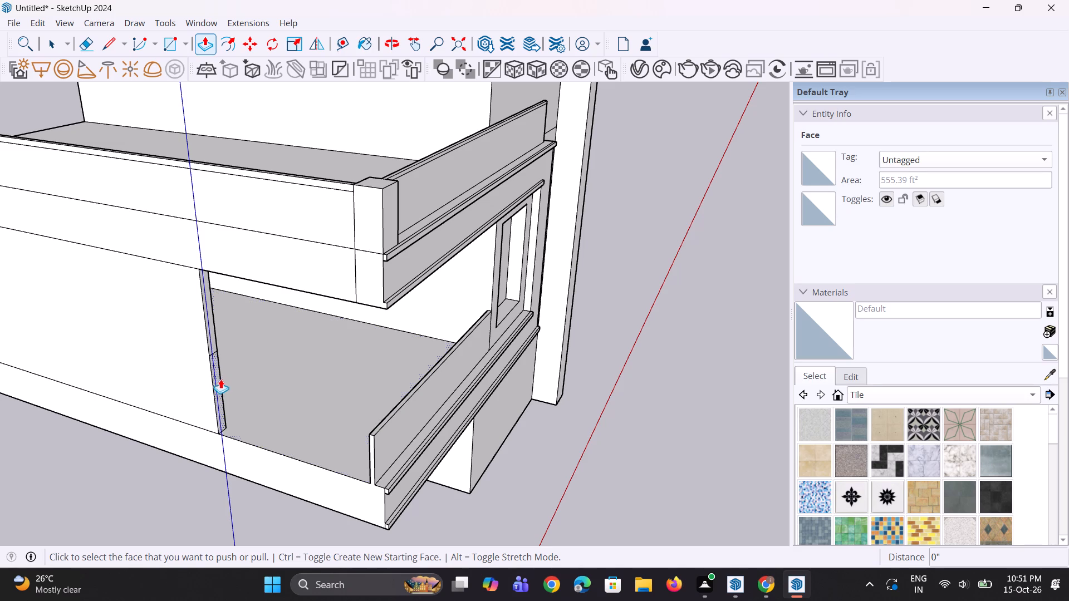
{"action": "left_click", "coordinate": [219, 378]}
{"action": "left_click", "coordinate": [372, 474]}
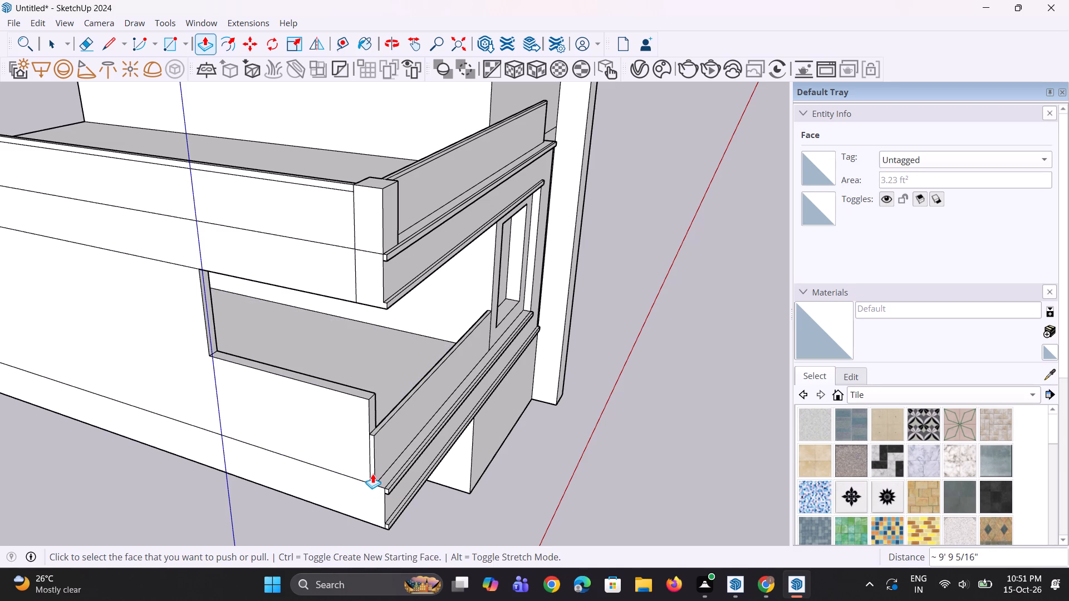
Push the top face of the new low wall down about 6 3/4".
{"action": "middle_click_drag", "start_coordinate": [325, 424], "coordinate": [192, 386]}
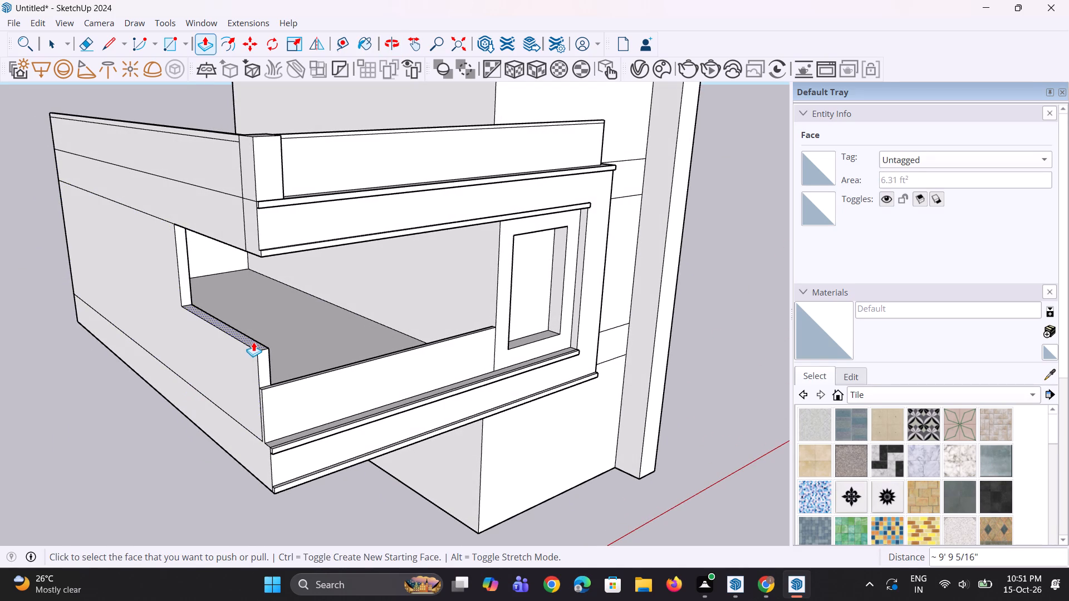
{"action": "scroll", "coordinate": [248, 336], "scroll_direction": "up", "scroll_amount": 3}
{"action": "left_click", "coordinate": [256, 345]}
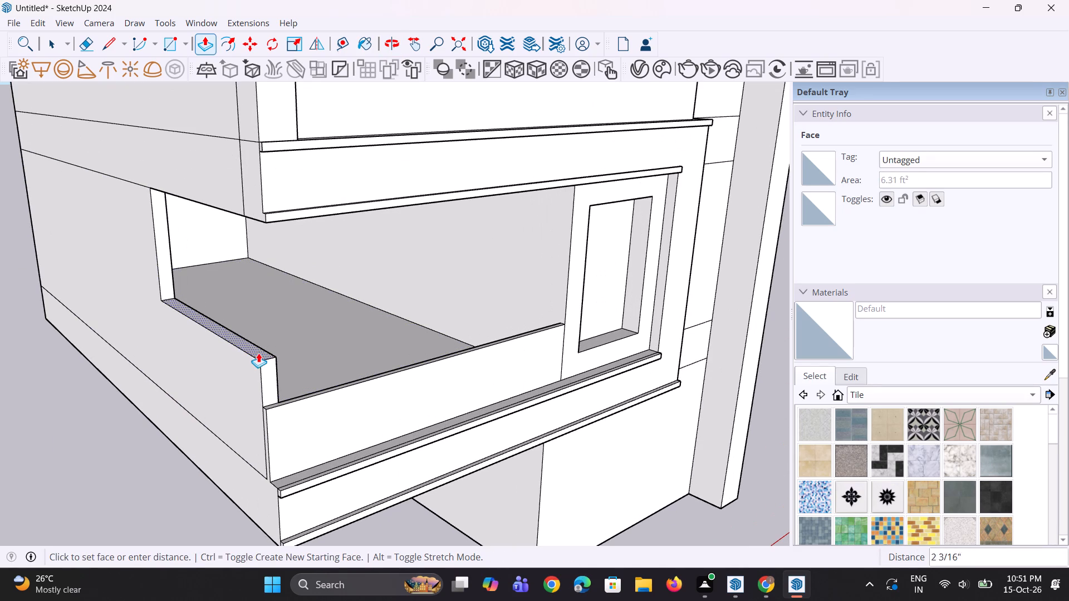
{"action": "left_click", "coordinate": [258, 358]}
Pull the low wall's top face up about 1 3/16" as a new starting face, forming a separate cap strip.
{"action": "scroll", "coordinate": [258, 358], "scroll_direction": "up", "scroll_amount": 3}
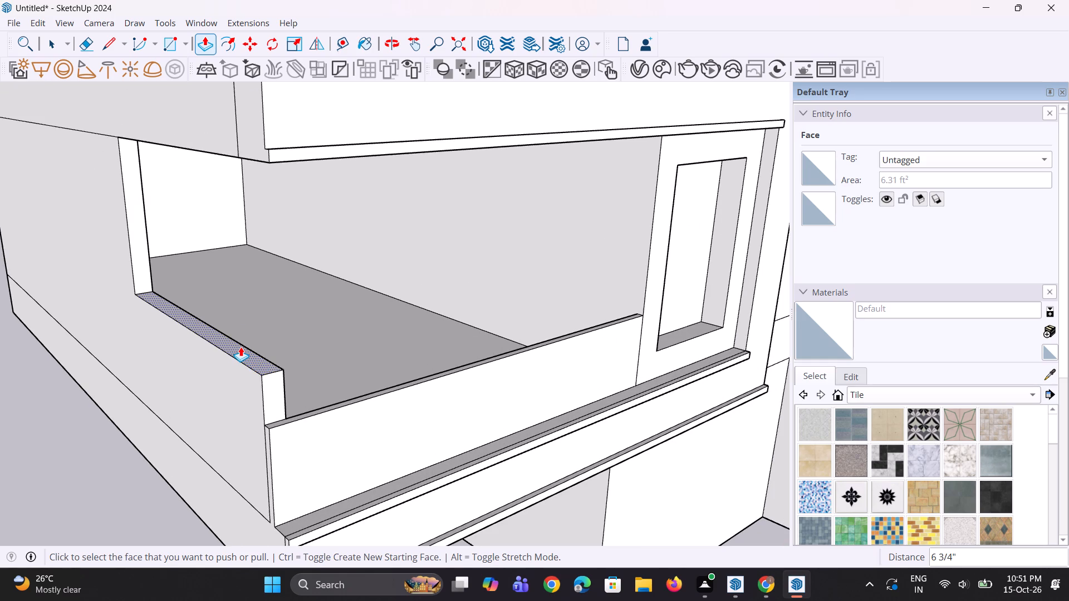
{"action": "scroll", "coordinate": [241, 347], "scroll_direction": "up", "scroll_amount": 6}
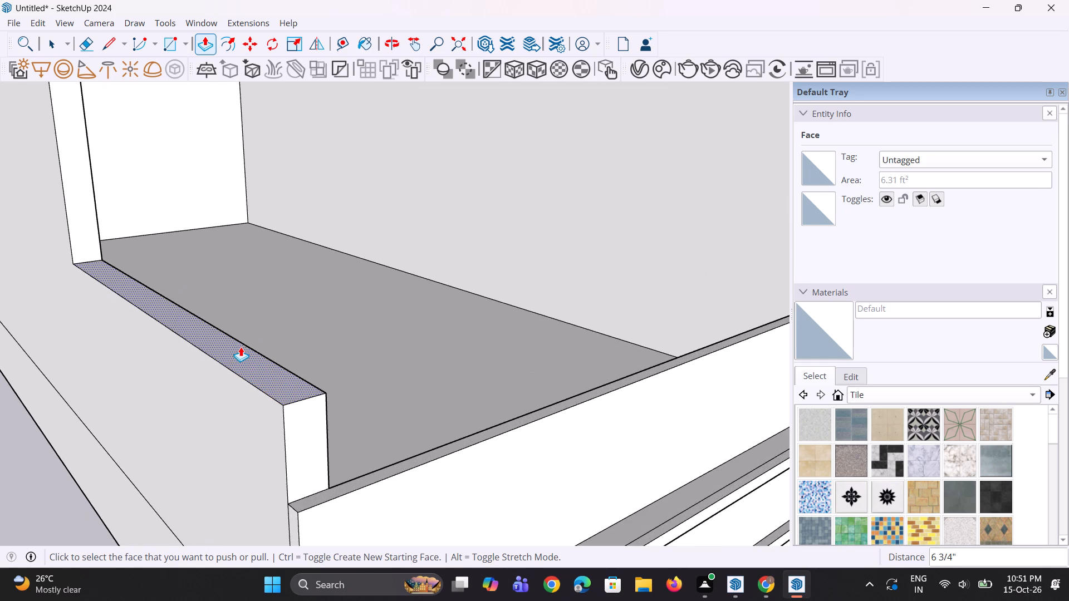
{"action": "middle_click_drag", "start_coordinate": [281, 375], "coordinate": [0, 330]}
{"action": "scroll", "coordinate": [0, 330], "scroll_direction": "up", "scroll_amount": 1}
{"action": "scroll", "coordinate": [226, 328], "scroll_direction": "up", "scroll_amount": 2}
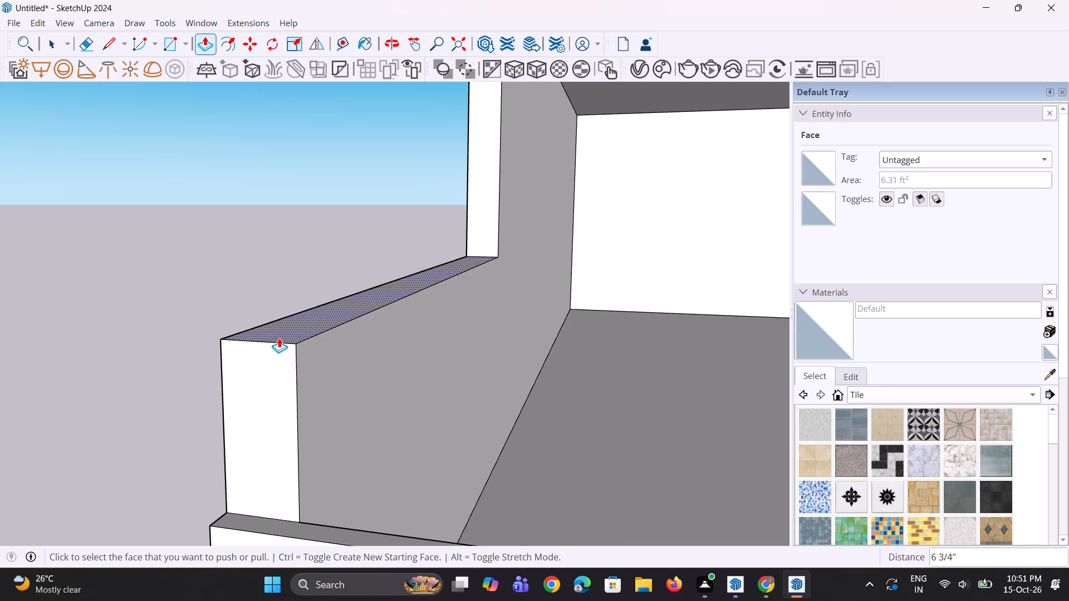
{"action": "left_click", "coordinate": [279, 338]}
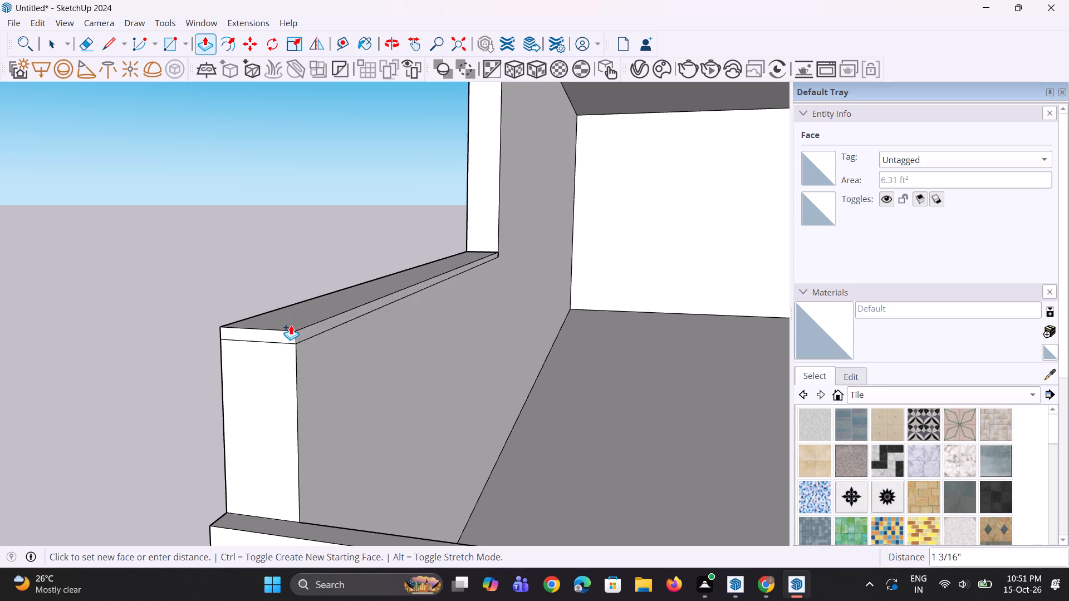
{"action": "left_click", "coordinate": [292, 324]}
Pull the cap strip's inner side face, front end and outer side face out about 1 7/16" to overhang the low wall.
{"action": "left_click", "coordinate": [313, 328]}
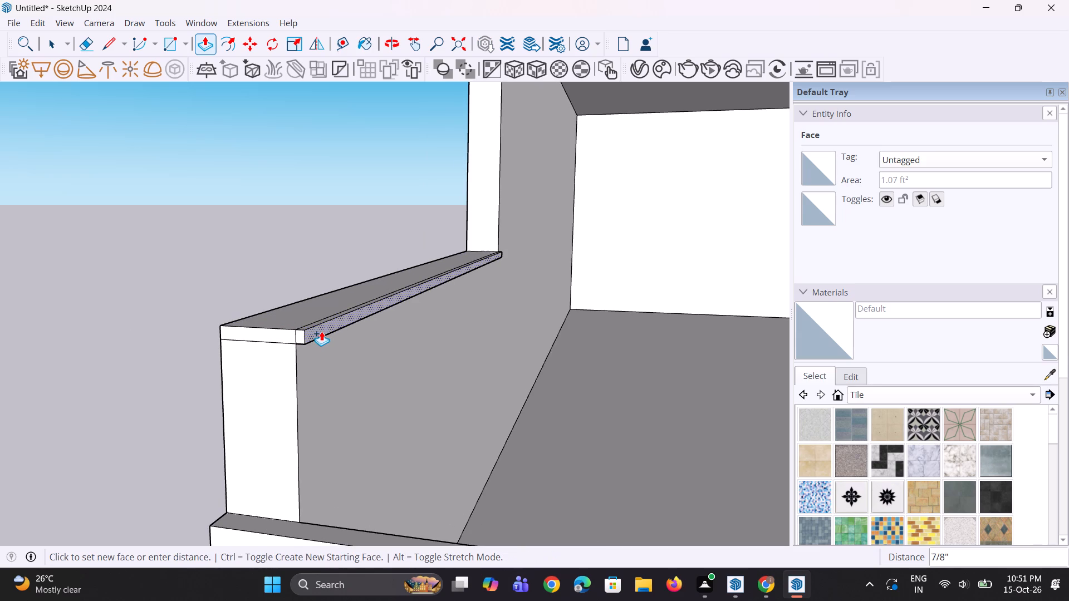
{"action": "left_click", "coordinate": [326, 334]}
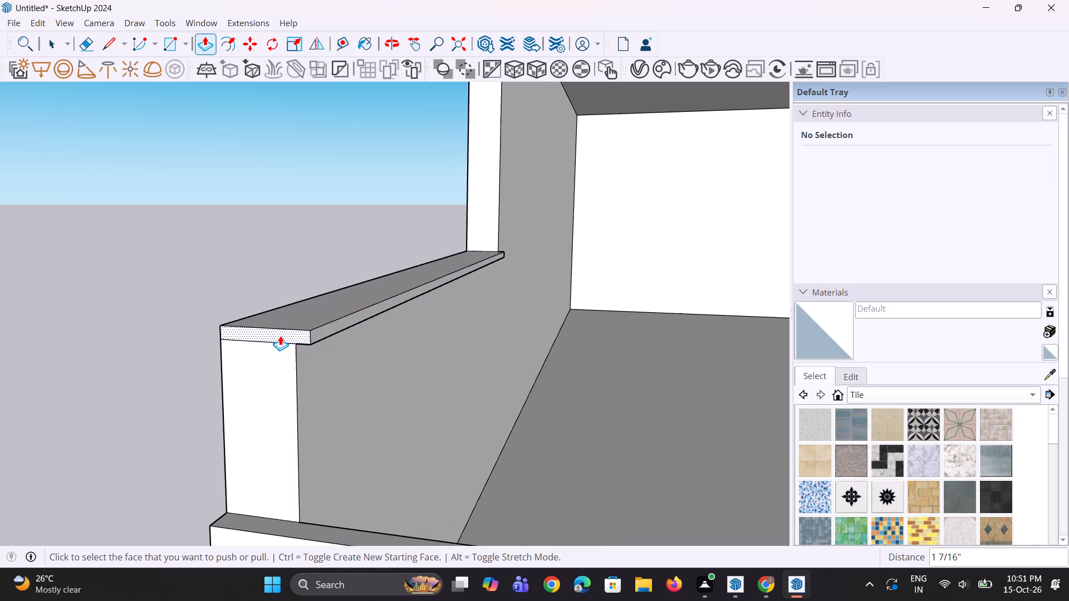
{"action": "double_click", "coordinate": [280, 336]}
{"action": "scroll", "coordinate": [273, 336], "scroll_direction": "up", "scroll_amount": 1}
{"action": "middle_click_drag", "start_coordinate": [273, 336], "coordinate": [570, 347]}
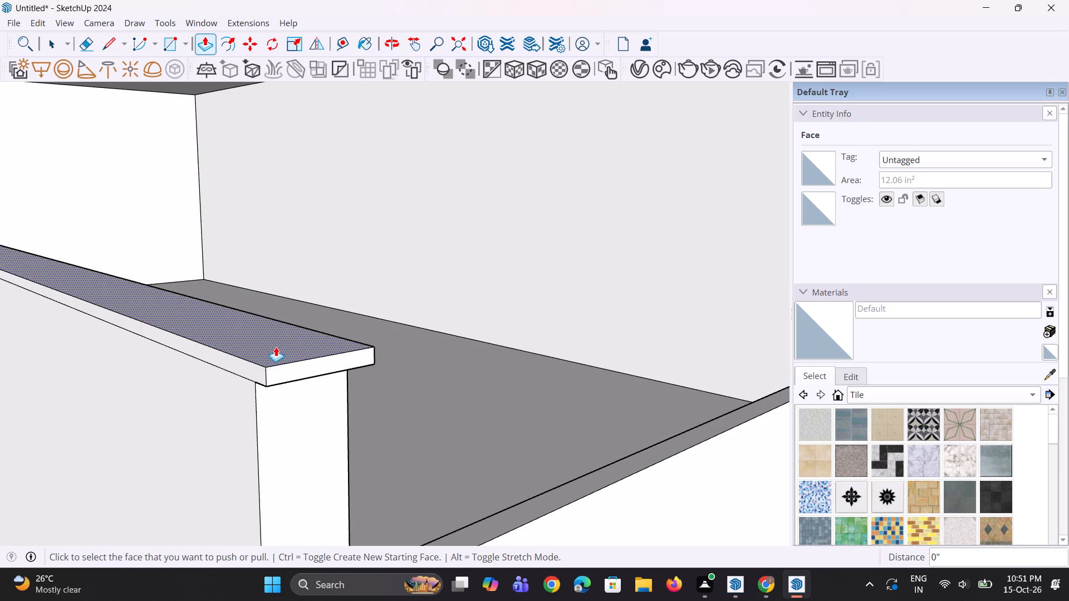
{"action": "double_click", "coordinate": [253, 371]}
Pull the cap's top face up about 1 5/16" and extend its inner side and front end by repeating that distance.
{"action": "middle_click_drag", "start_coordinate": [341, 381], "coordinate": [89, 350]}
{"action": "scroll", "coordinate": [89, 350], "scroll_direction": "up", "scroll_amount": 1}
{"action": "scroll", "coordinate": [124, 336], "scroll_direction": "down", "scroll_amount": 6}
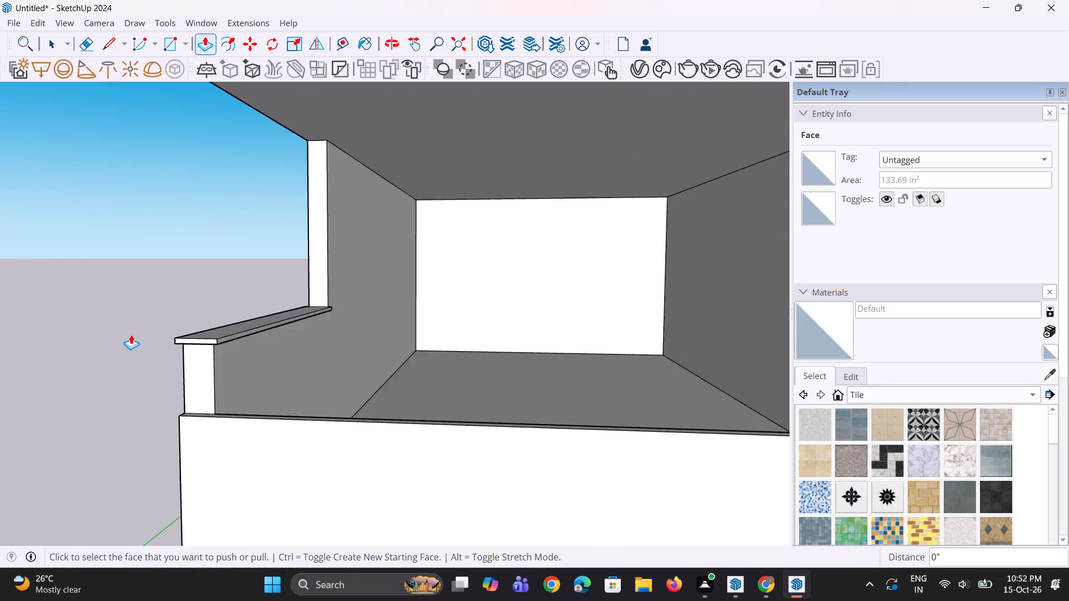
{"action": "scroll", "coordinate": [169, 328], "scroll_direction": "down", "scroll_amount": 6}
{"action": "middle_click_drag", "start_coordinate": [191, 332], "coordinate": [207, 365]}
{"action": "scroll", "coordinate": [174, 331], "scroll_direction": "up", "scroll_amount": 9}
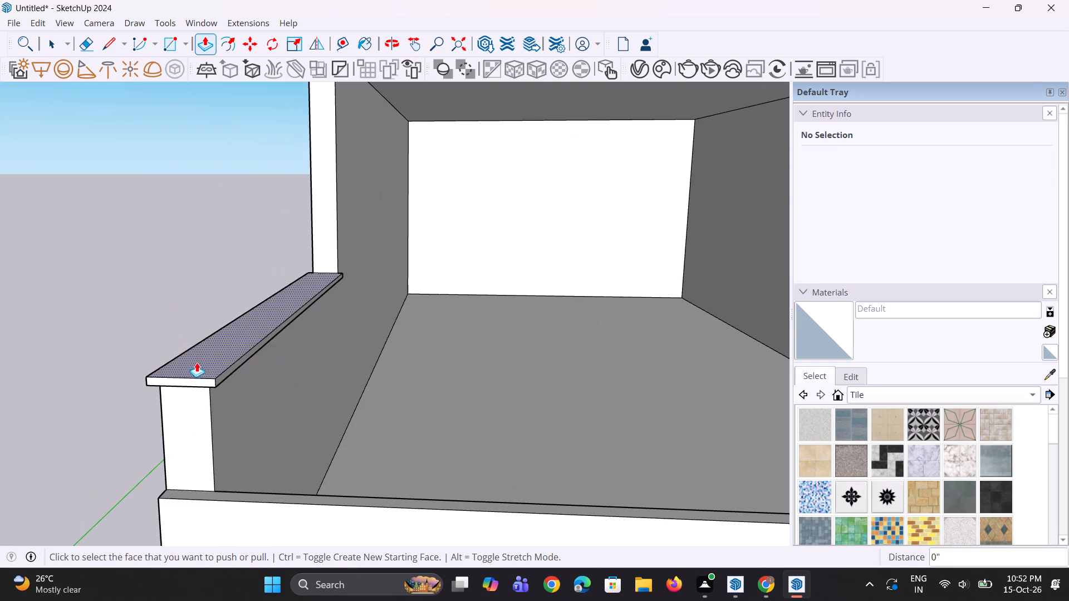
{"action": "left_click", "coordinate": [198, 364]}
{"action": "left_click", "coordinate": [203, 356]}
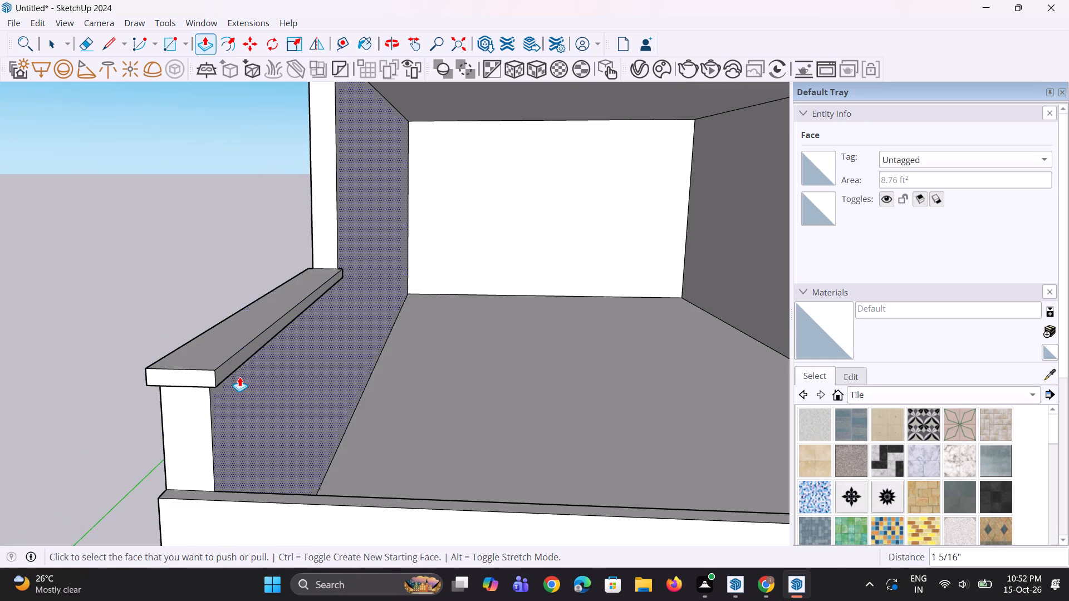
{"action": "double_click", "coordinate": [229, 366]}
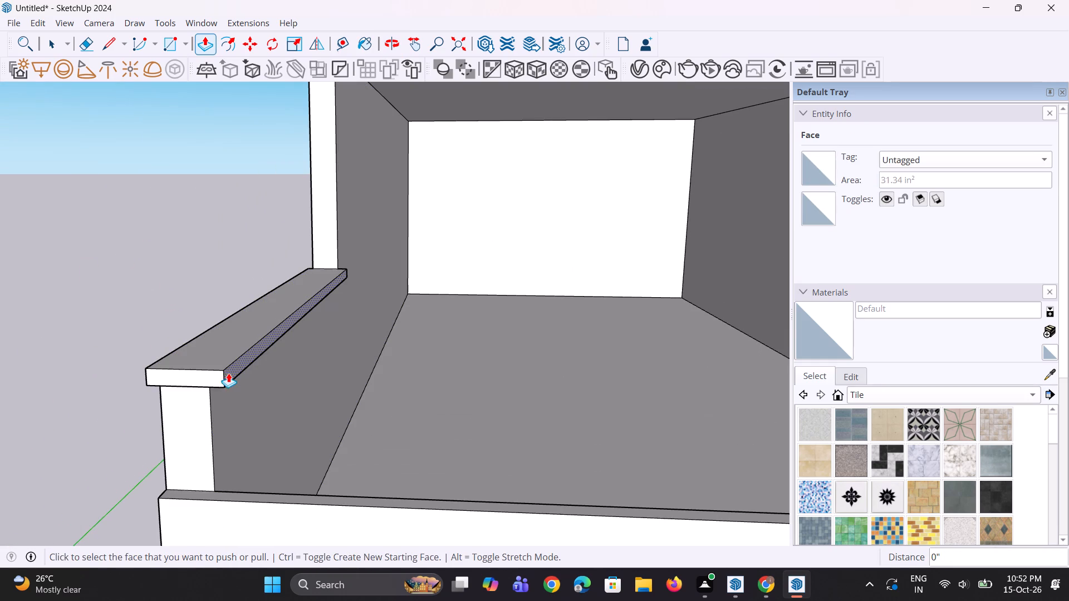
{"action": "double_click", "coordinate": [210, 372]}
{"action": "double_click", "coordinate": [232, 373]}
{"action": "double_click", "coordinate": [210, 374]}
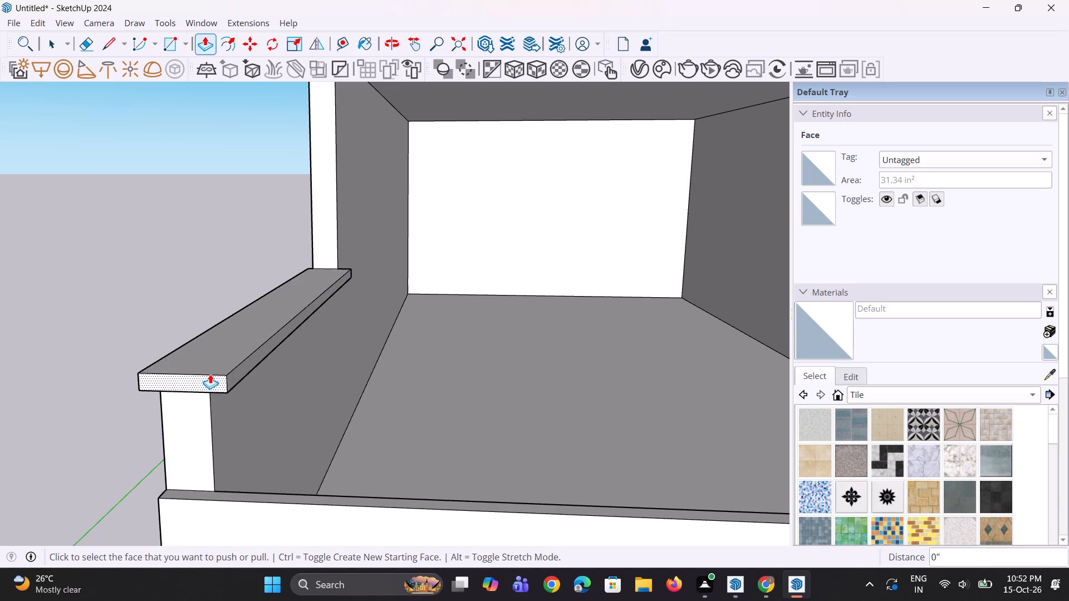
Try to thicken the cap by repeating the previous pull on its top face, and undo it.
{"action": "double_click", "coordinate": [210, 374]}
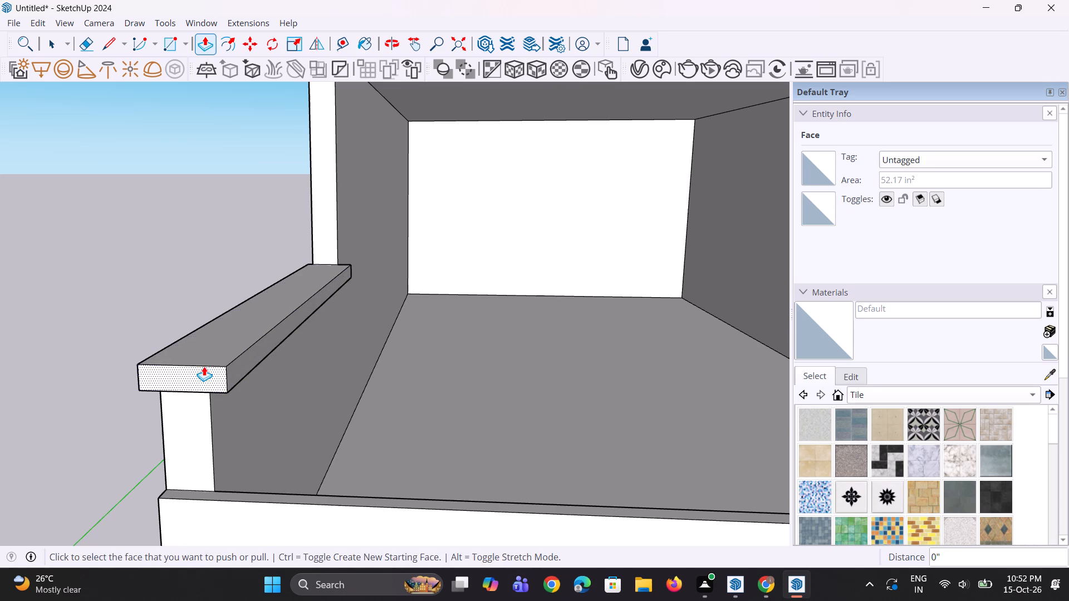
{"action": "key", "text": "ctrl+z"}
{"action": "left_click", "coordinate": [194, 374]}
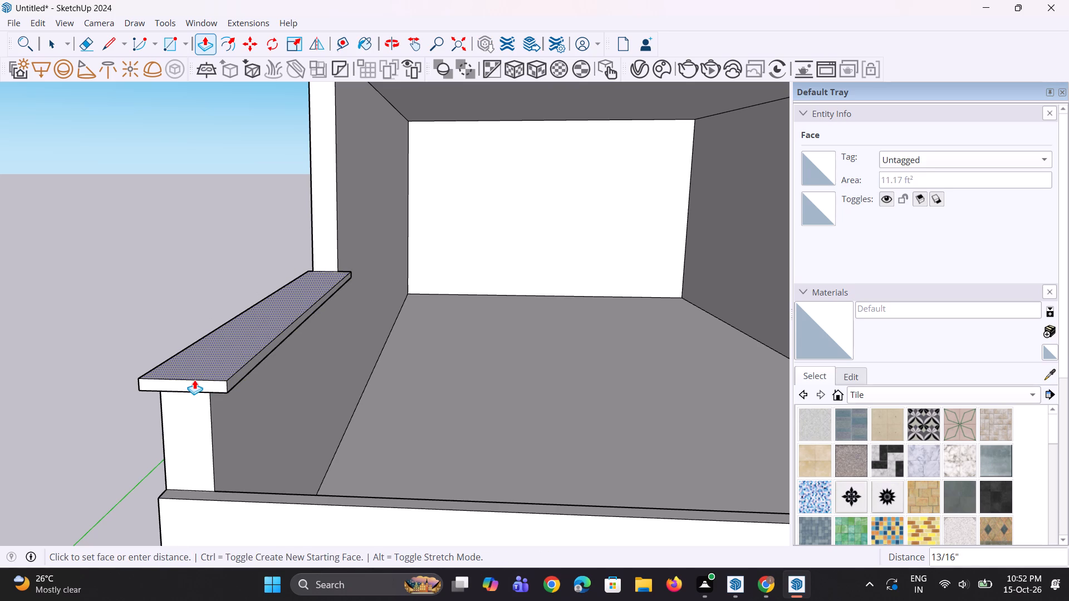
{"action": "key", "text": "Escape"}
Pull the cap's top face up about 3/4" and extend its inner side, front end and outer side by the same distance.
{"action": "left_click", "coordinate": [195, 363]}
{"action": "left_click", "coordinate": [197, 358]}
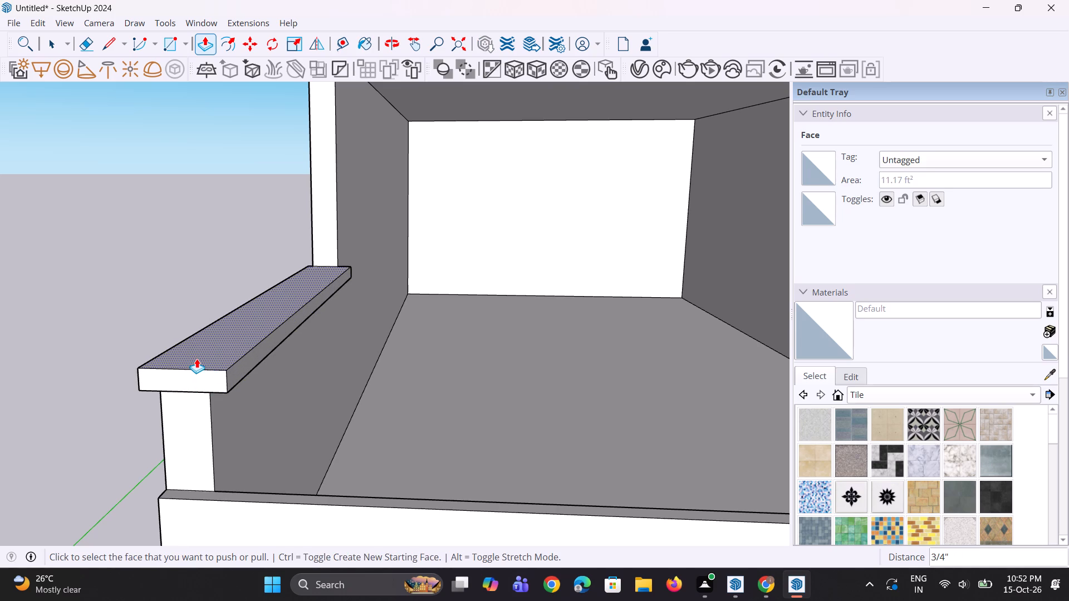
{"action": "double_click", "coordinate": [234, 372]}
{"action": "double_click", "coordinate": [214, 376]}
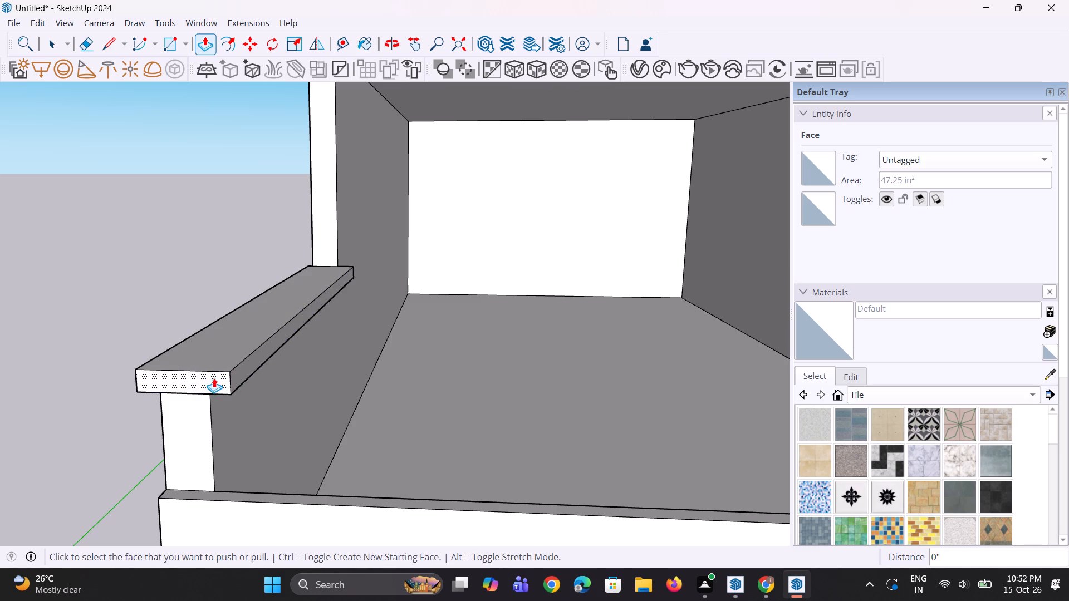
{"action": "scroll", "coordinate": [218, 377], "scroll_direction": "down", "scroll_amount": 4}
{"action": "middle_click_drag", "start_coordinate": [218, 377], "coordinate": [347, 372]}
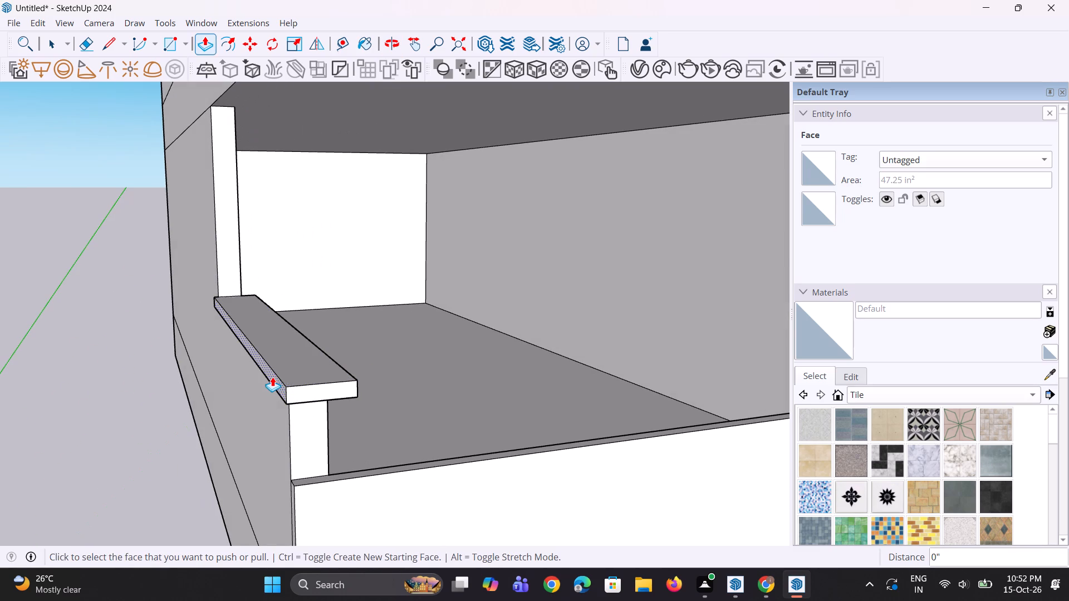
{"action": "triple_click", "coordinate": [272, 377]}
{"action": "left_click", "coordinate": [272, 377]}
Examine the capped low wall, the balcony and the building's front from several angles.
{"action": "middle_click_drag", "start_coordinate": [278, 381], "coordinate": [210, 377]}
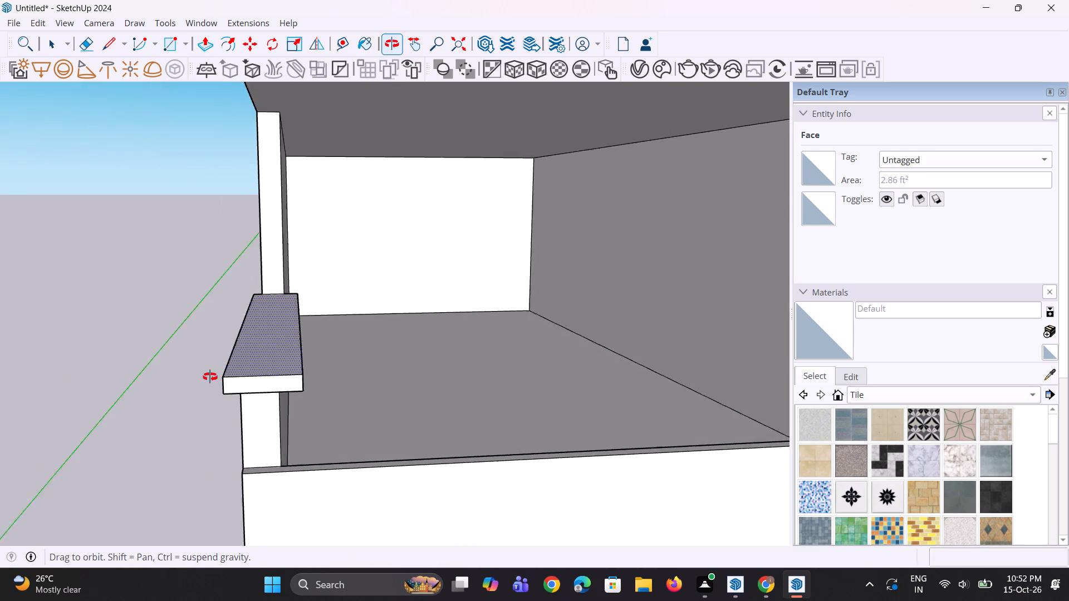
{"action": "middle_click_drag", "start_coordinate": [210, 377], "coordinate": [208, 377]}
{"action": "scroll", "coordinate": [203, 354], "scroll_direction": "down", "scroll_amount": 6}
{"action": "middle_click_drag", "start_coordinate": [241, 375], "coordinate": [229, 342]}
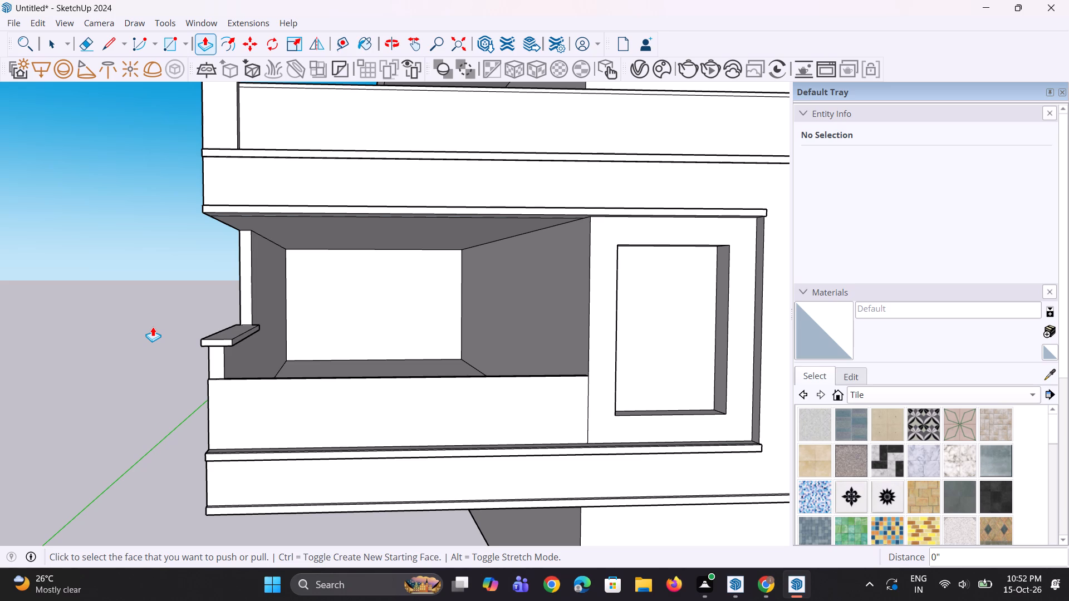
{"action": "scroll", "coordinate": [153, 327], "scroll_direction": "down", "scroll_amount": 8}
{"action": "middle_click_drag", "start_coordinate": [214, 303], "coordinate": [224, 421]}
{"action": "middle_click_drag", "start_coordinate": [224, 421], "coordinate": [231, 376]}
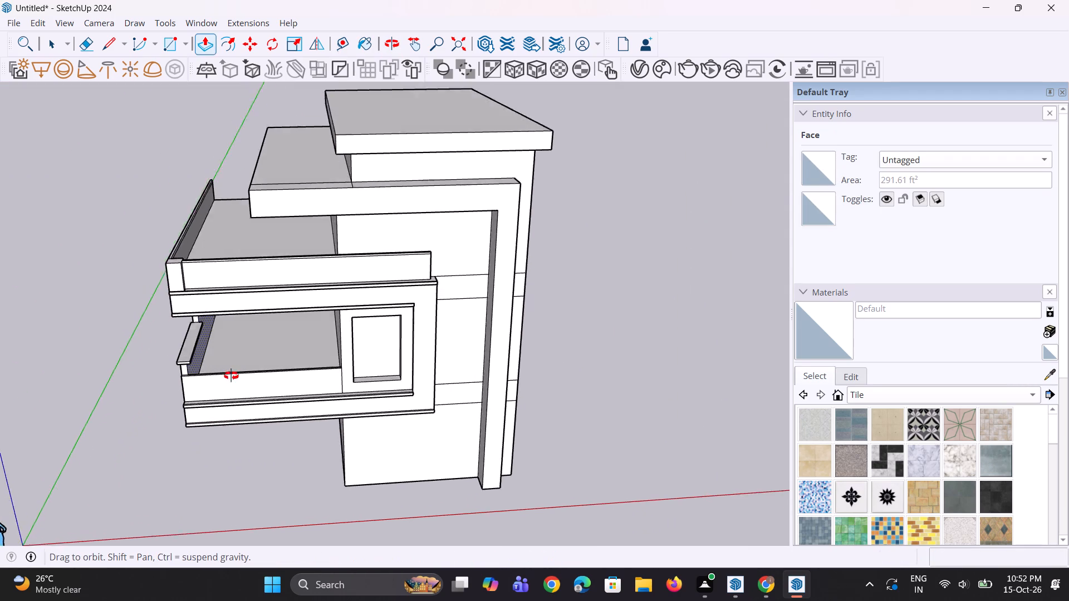
{"action": "middle_click_drag", "start_coordinate": [231, 376], "coordinate": [247, 300]}
{"action": "scroll", "coordinate": [247, 300], "scroll_direction": "down", "scroll_amount": 3}
{"action": "scroll", "coordinate": [355, 268], "scroll_direction": "up", "scroll_amount": 2}
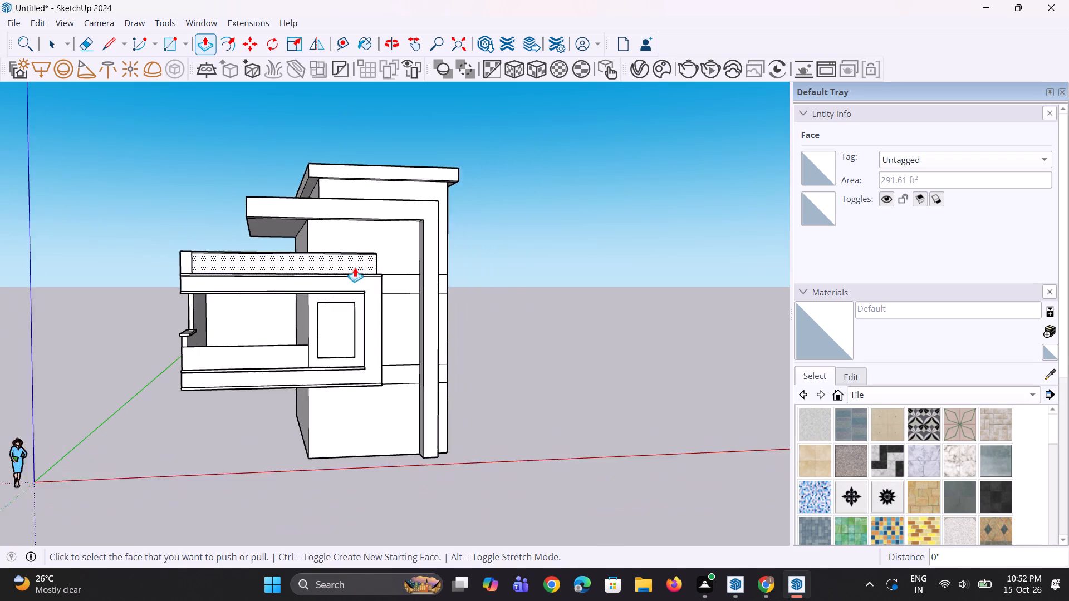
{"action": "scroll", "coordinate": [355, 267], "scroll_direction": "up", "scroll_amount": 5}
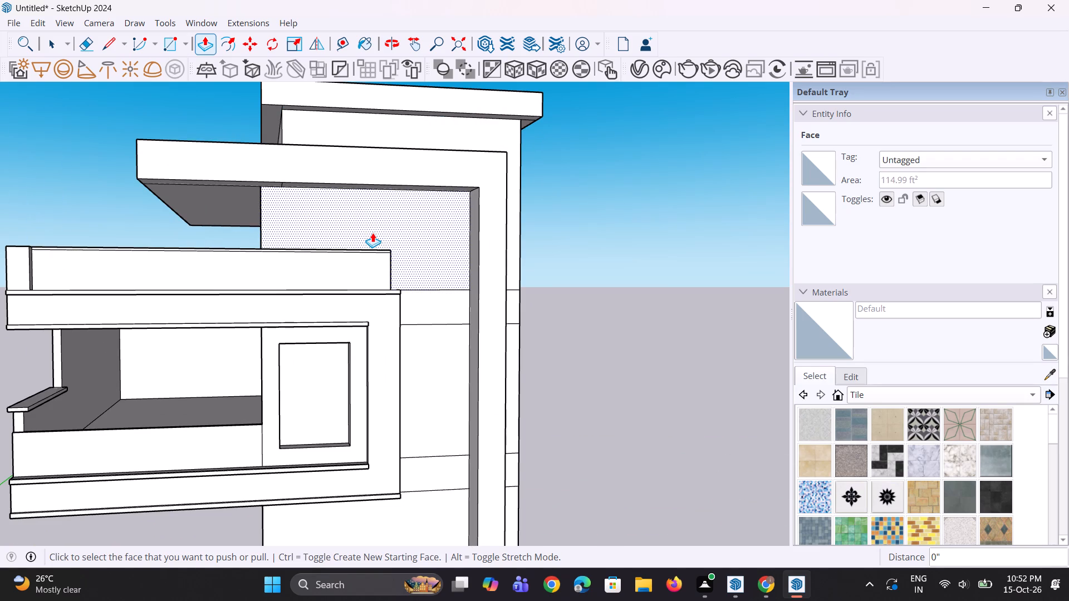
{"action": "scroll", "coordinate": [366, 237], "scroll_direction": "down", "scroll_amount": 3}
{"action": "middle_click_drag", "start_coordinate": [366, 237], "coordinate": [340, 242]}
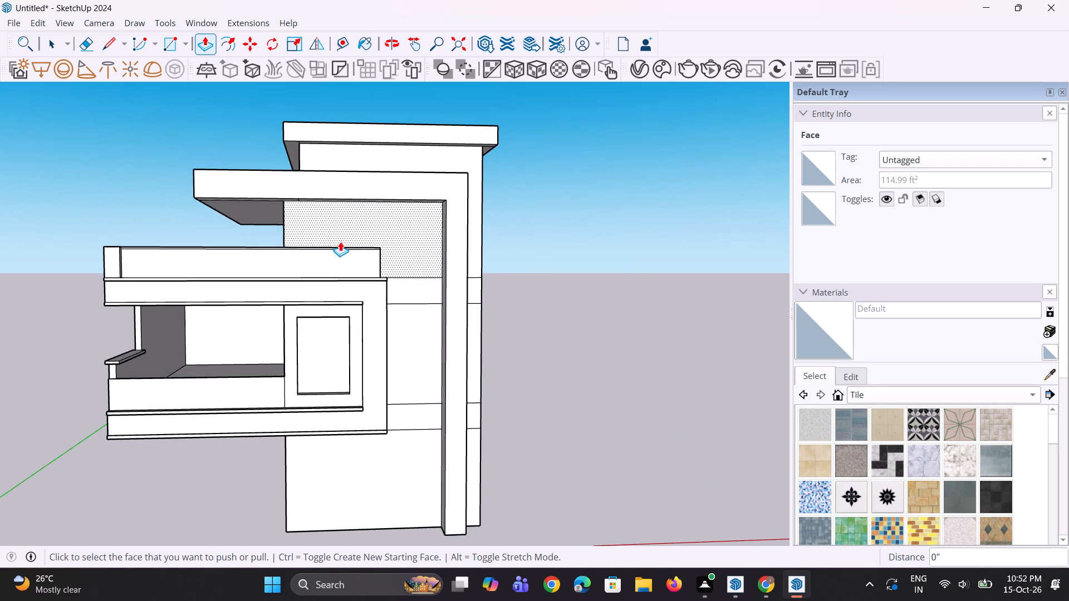
Draw a vertical line on the wall inside the tall frame, about 7' 4 15/16" down from the beam, plus 2' 7 1/16" across the upper band.
{"action": "scroll", "coordinate": [351, 259], "scroll_direction": "up", "scroll_amount": 6}
{"action": "middle_click_drag", "start_coordinate": [434, 287], "coordinate": [419, 287]}
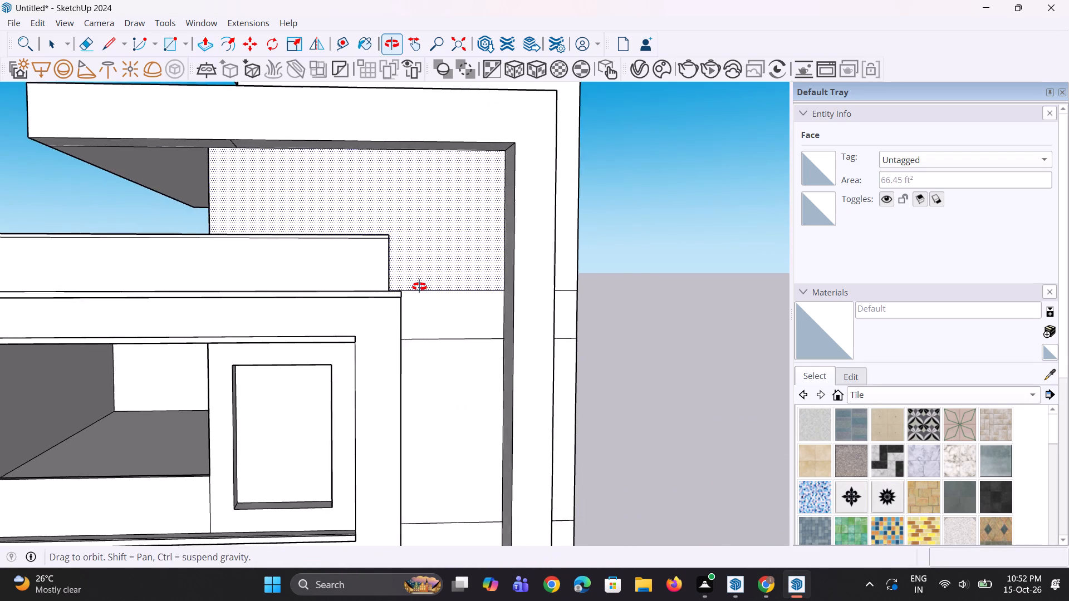
{"action": "middle_click_drag", "start_coordinate": [419, 287], "coordinate": [420, 288]}
{"action": "scroll", "coordinate": [420, 288], "scroll_direction": "up", "scroll_amount": 1}
{"action": "scroll", "coordinate": [420, 288], "scroll_direction": "down", "scroll_amount": 5}
{"action": "middle_click_drag", "start_coordinate": [420, 288], "coordinate": [414, 291]}
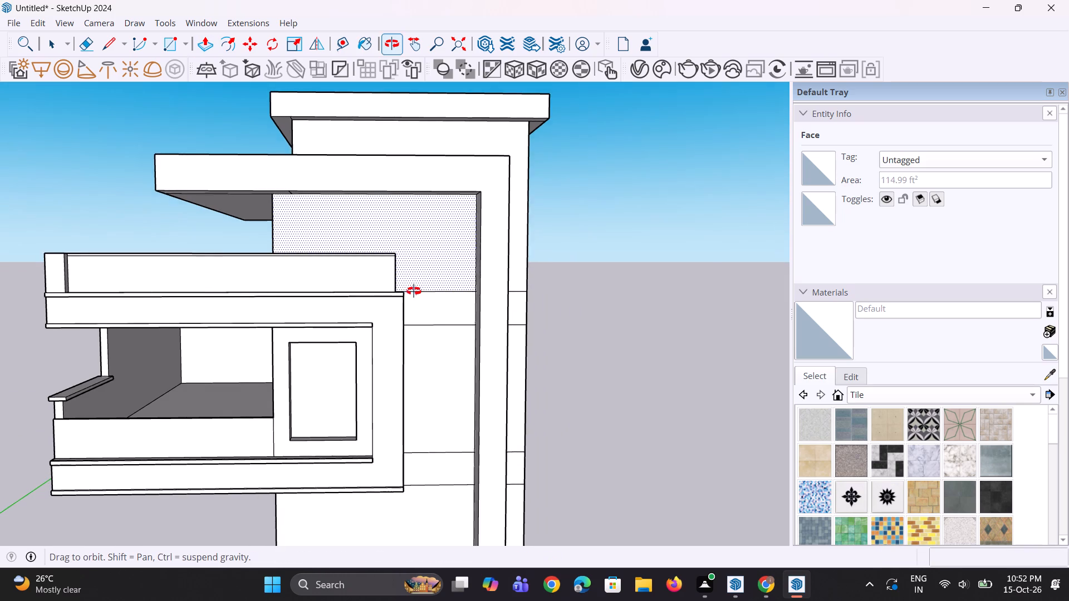
{"action": "middle_click_drag", "start_coordinate": [414, 291], "coordinate": [413, 291]}
{"action": "scroll", "coordinate": [413, 291], "scroll_direction": "up", "scroll_amount": 3}
{"action": "key", "text": "l"}
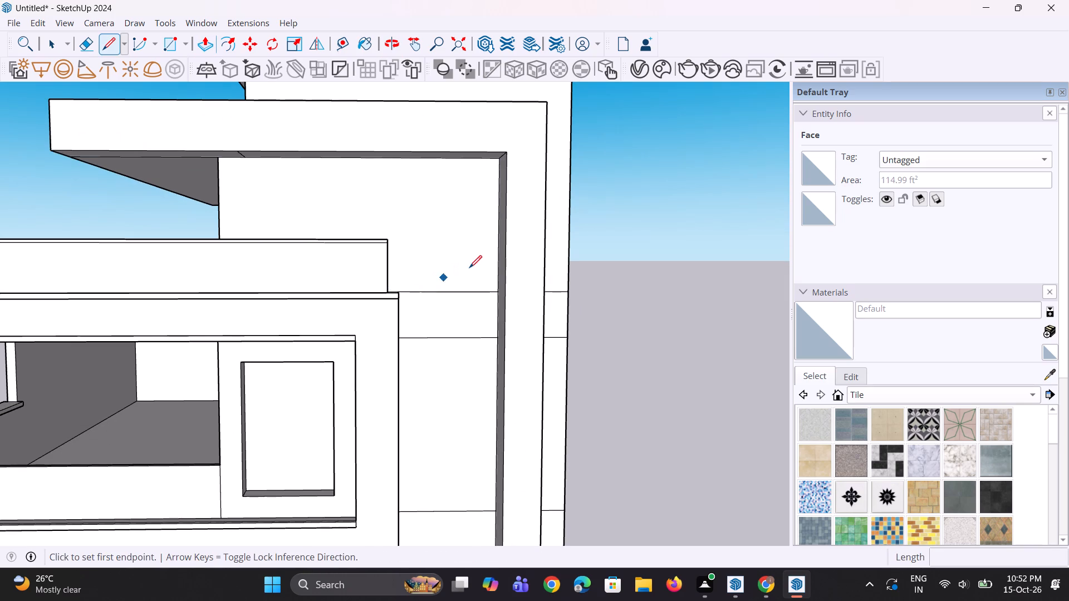
{"action": "left_click", "coordinate": [431, 161]}
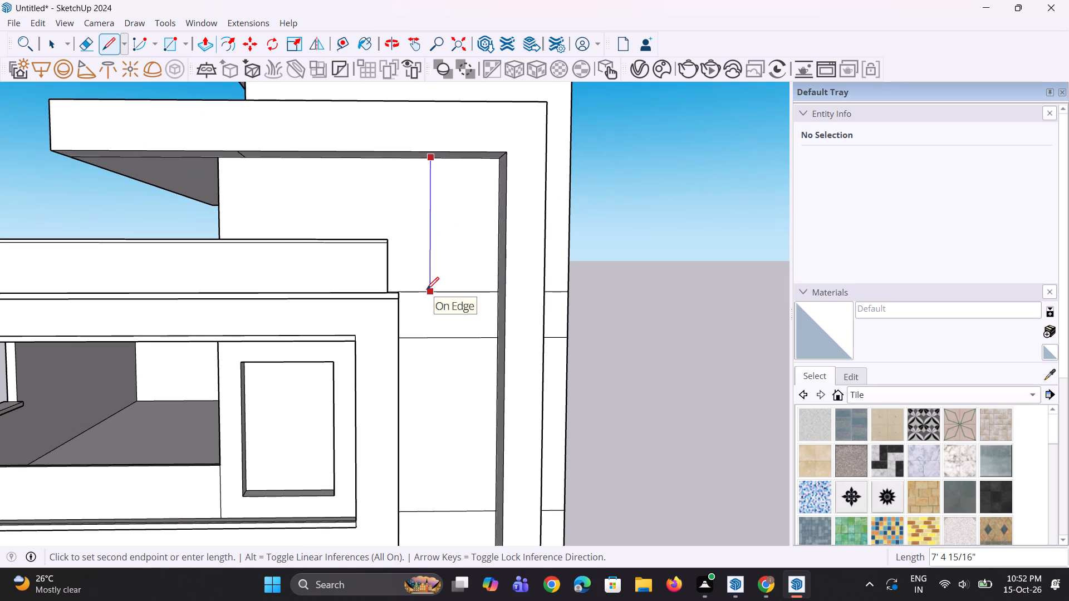
{"action": "left_click", "coordinate": [426, 289]}
{"action": "left_click", "coordinate": [431, 292]}
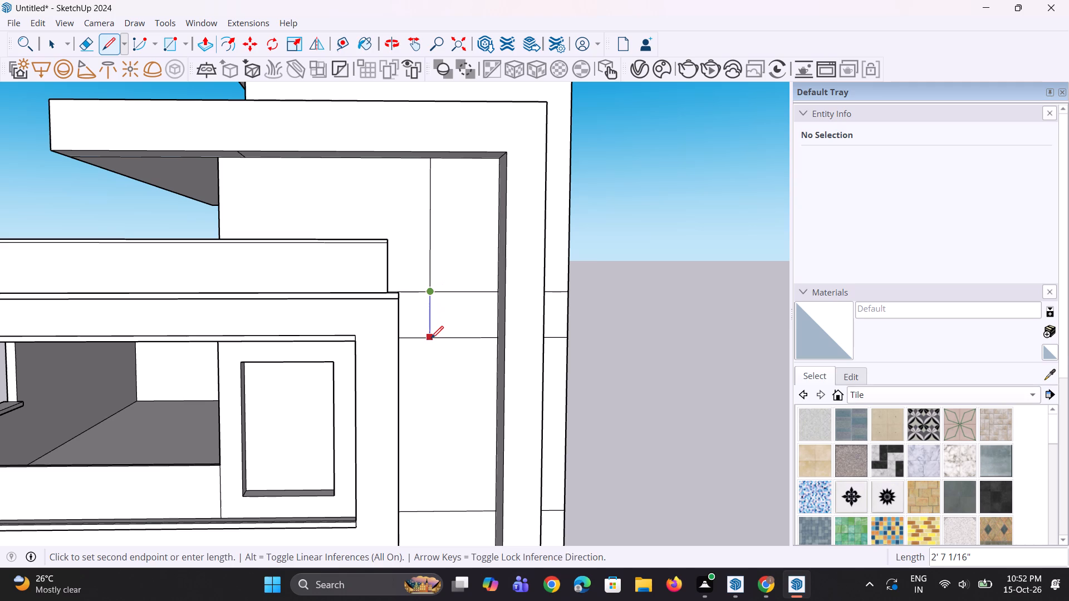
{"action": "left_click", "coordinate": [431, 338]}
{"action": "left_click", "coordinate": [431, 338]}
Continue the vertical line down about 10' to the lower band and another 2' 7 1/16" across that band.
{"action": "scroll", "coordinate": [431, 380], "scroll_direction": "down", "scroll_amount": 2}
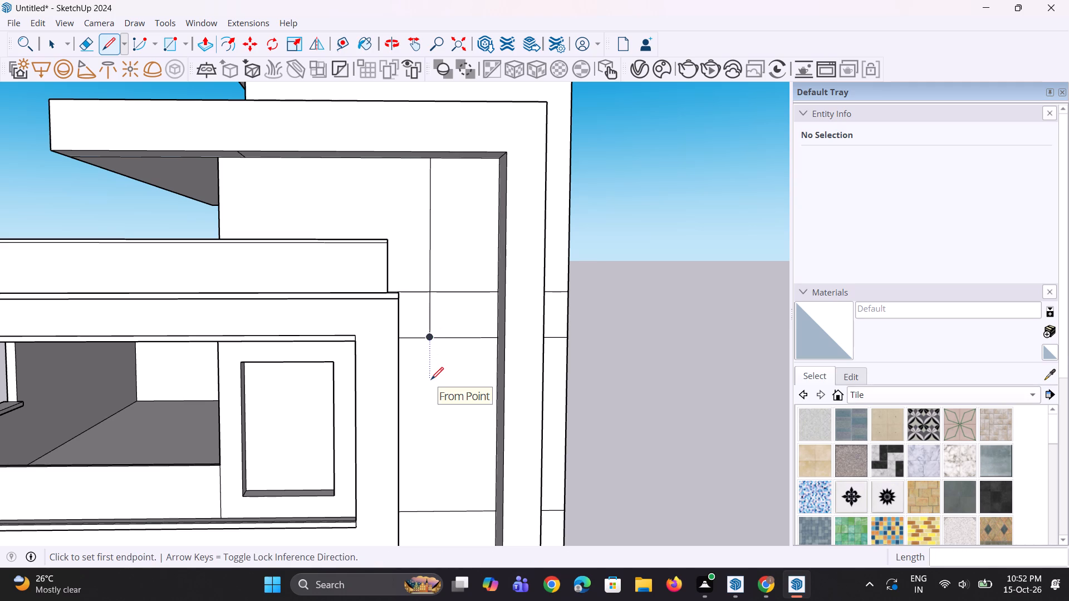
{"action": "scroll", "coordinate": [431, 380], "scroll_direction": "down", "scroll_amount": 3}
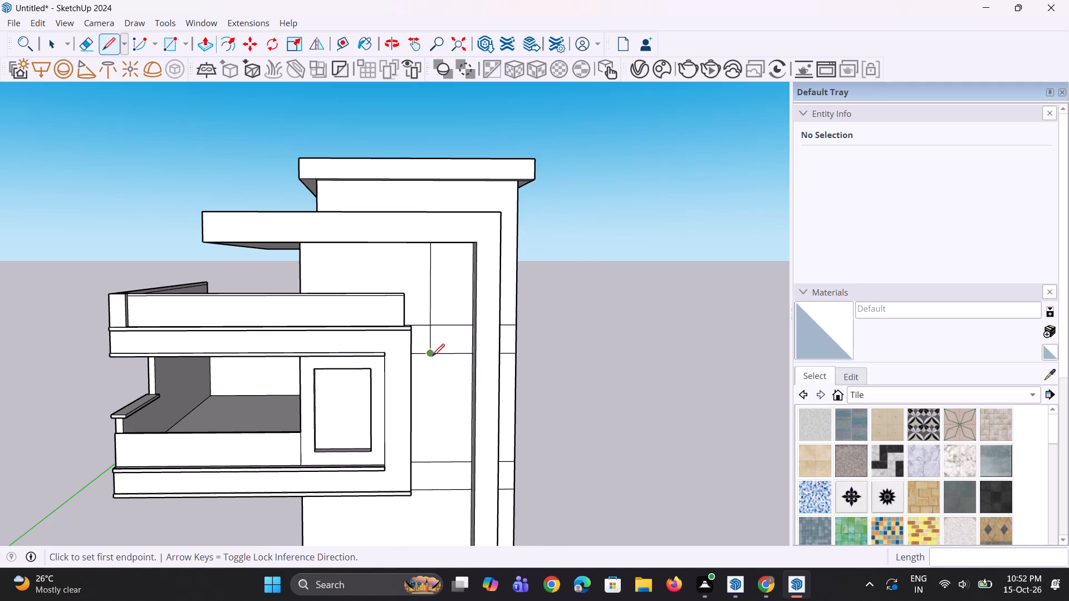
{"action": "left_click", "coordinate": [431, 354]}
{"action": "left_click", "coordinate": [428, 464]}
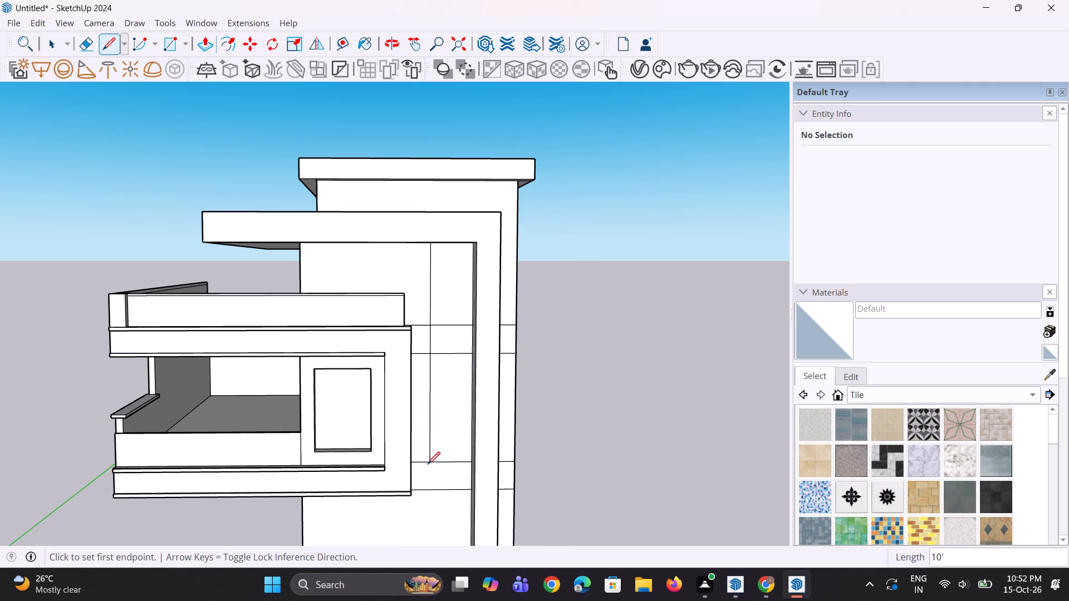
{"action": "left_click", "coordinate": [430, 465]}
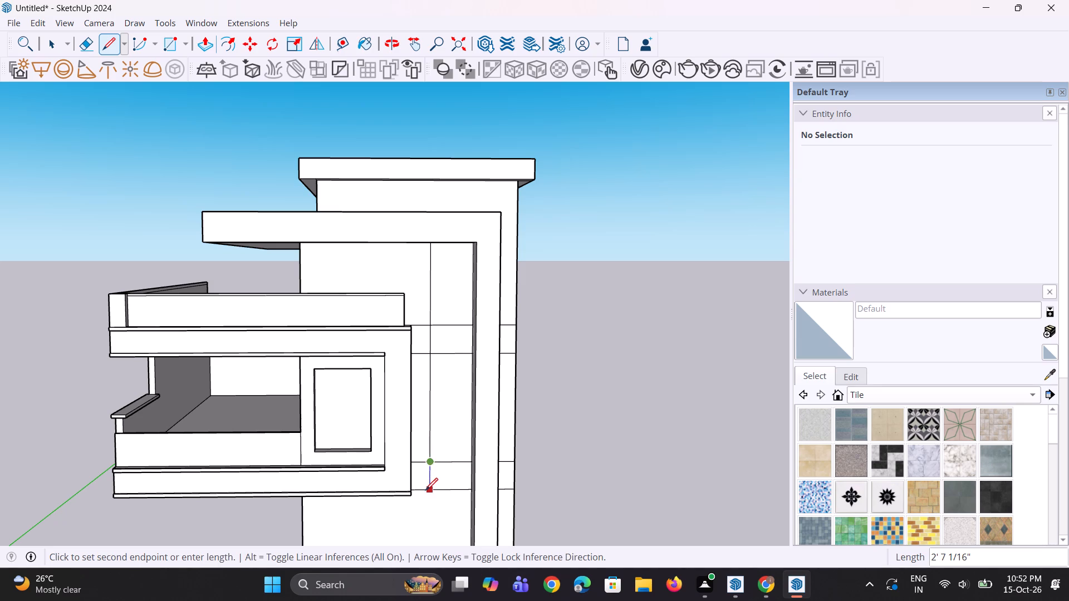
{"action": "left_click", "coordinate": [427, 491]}
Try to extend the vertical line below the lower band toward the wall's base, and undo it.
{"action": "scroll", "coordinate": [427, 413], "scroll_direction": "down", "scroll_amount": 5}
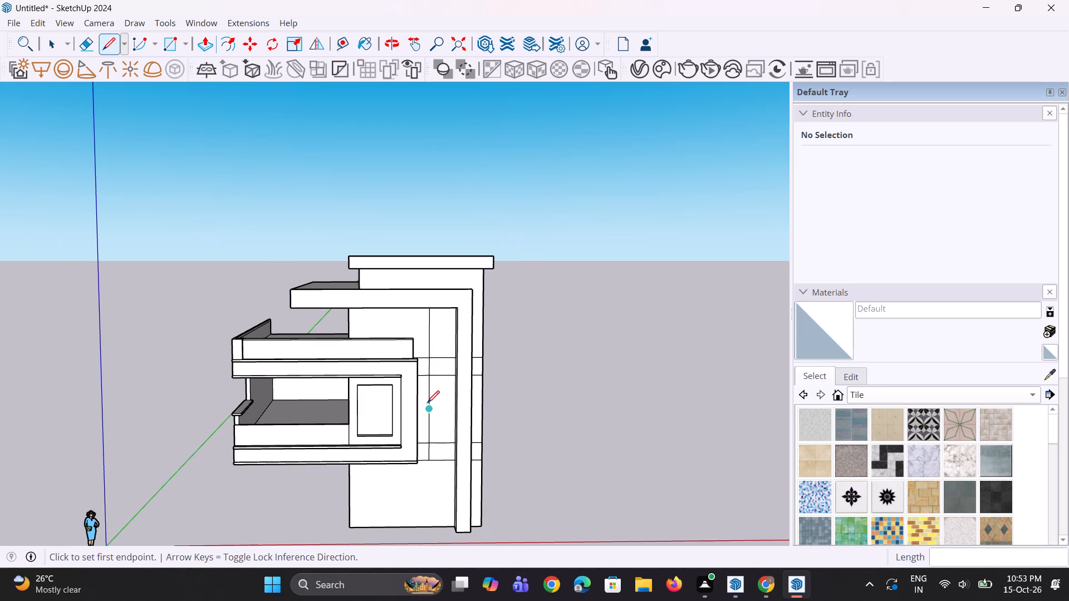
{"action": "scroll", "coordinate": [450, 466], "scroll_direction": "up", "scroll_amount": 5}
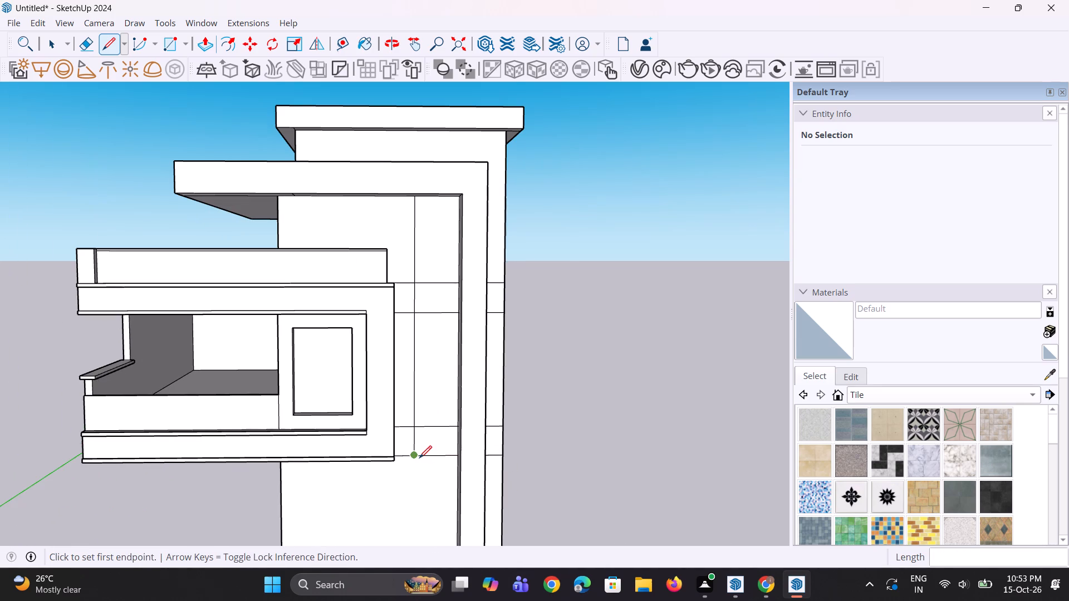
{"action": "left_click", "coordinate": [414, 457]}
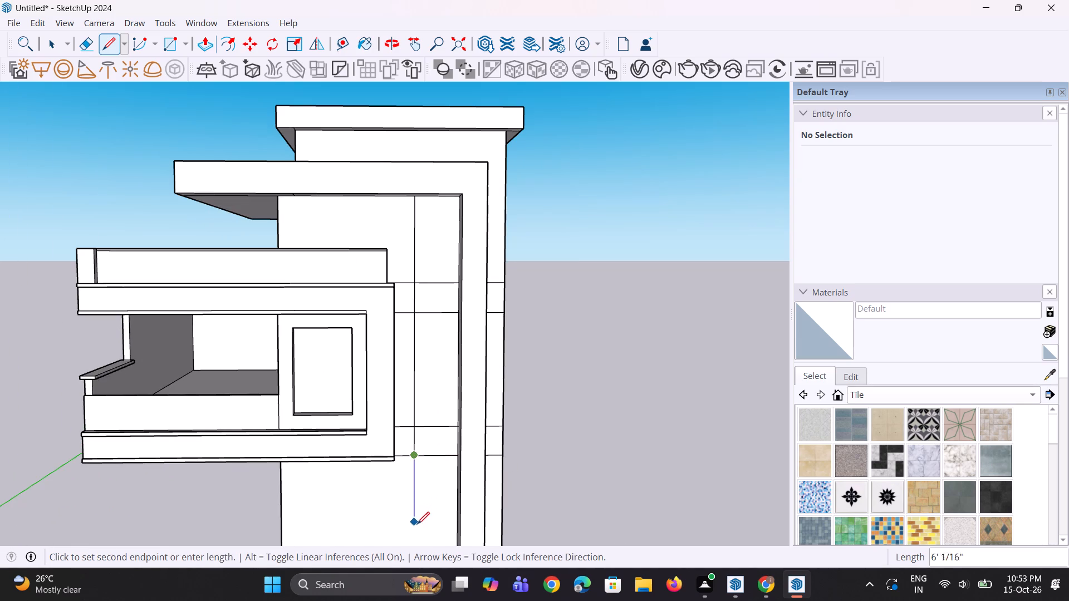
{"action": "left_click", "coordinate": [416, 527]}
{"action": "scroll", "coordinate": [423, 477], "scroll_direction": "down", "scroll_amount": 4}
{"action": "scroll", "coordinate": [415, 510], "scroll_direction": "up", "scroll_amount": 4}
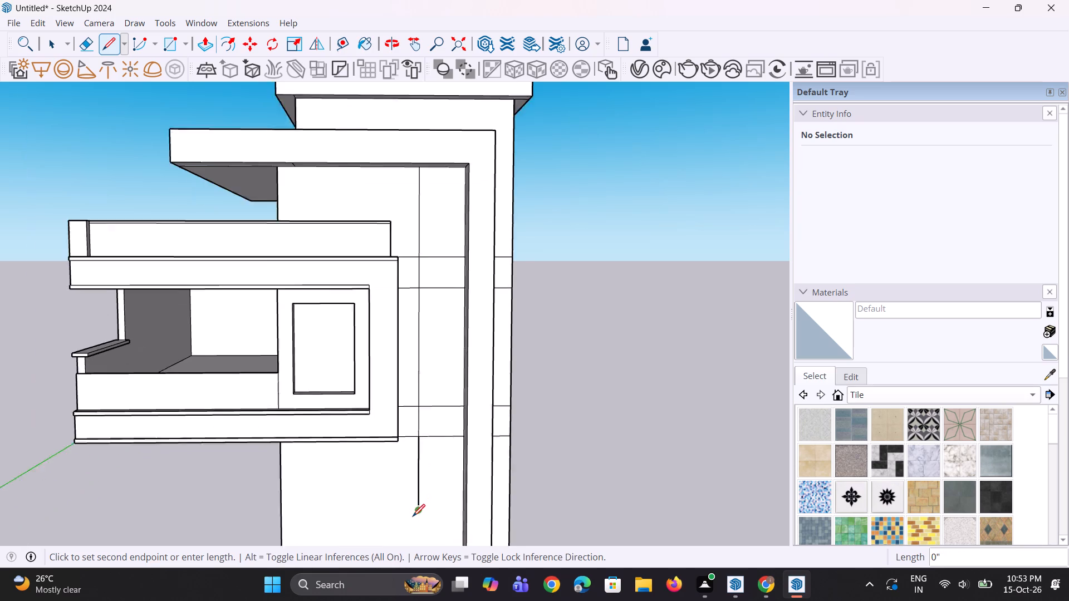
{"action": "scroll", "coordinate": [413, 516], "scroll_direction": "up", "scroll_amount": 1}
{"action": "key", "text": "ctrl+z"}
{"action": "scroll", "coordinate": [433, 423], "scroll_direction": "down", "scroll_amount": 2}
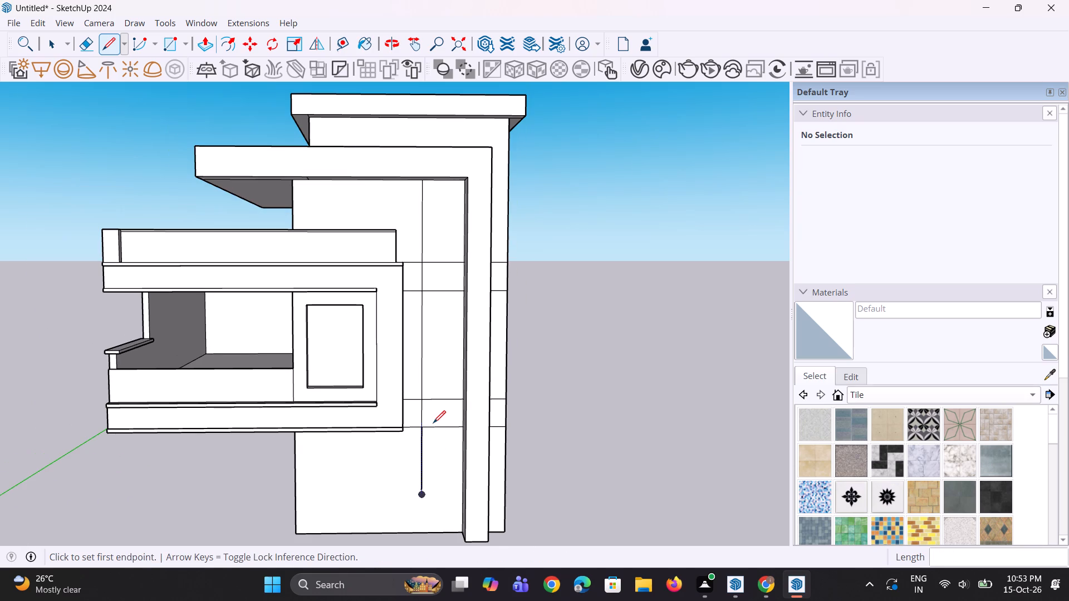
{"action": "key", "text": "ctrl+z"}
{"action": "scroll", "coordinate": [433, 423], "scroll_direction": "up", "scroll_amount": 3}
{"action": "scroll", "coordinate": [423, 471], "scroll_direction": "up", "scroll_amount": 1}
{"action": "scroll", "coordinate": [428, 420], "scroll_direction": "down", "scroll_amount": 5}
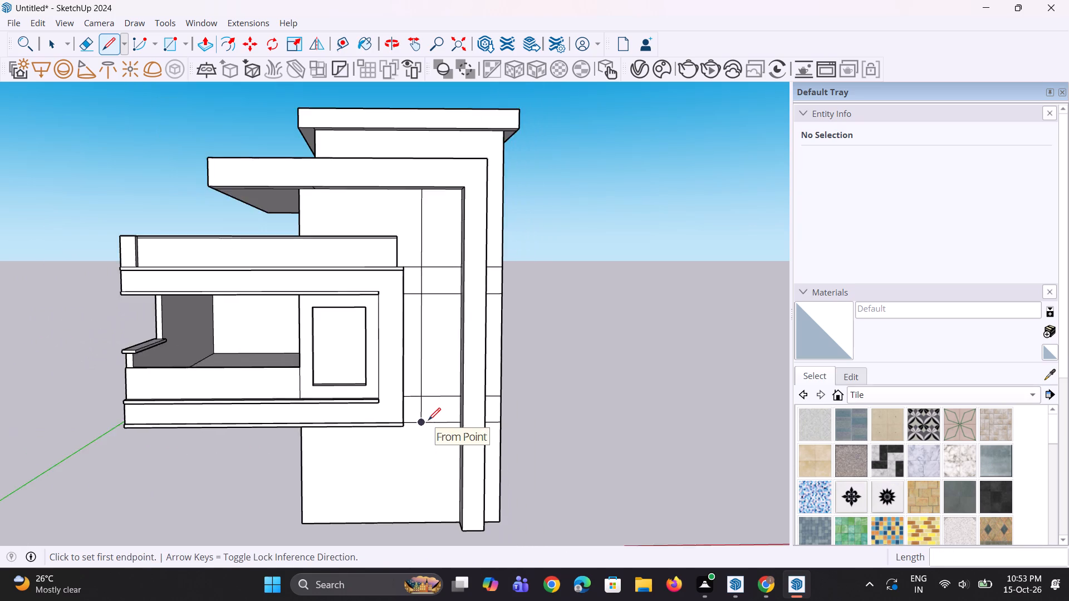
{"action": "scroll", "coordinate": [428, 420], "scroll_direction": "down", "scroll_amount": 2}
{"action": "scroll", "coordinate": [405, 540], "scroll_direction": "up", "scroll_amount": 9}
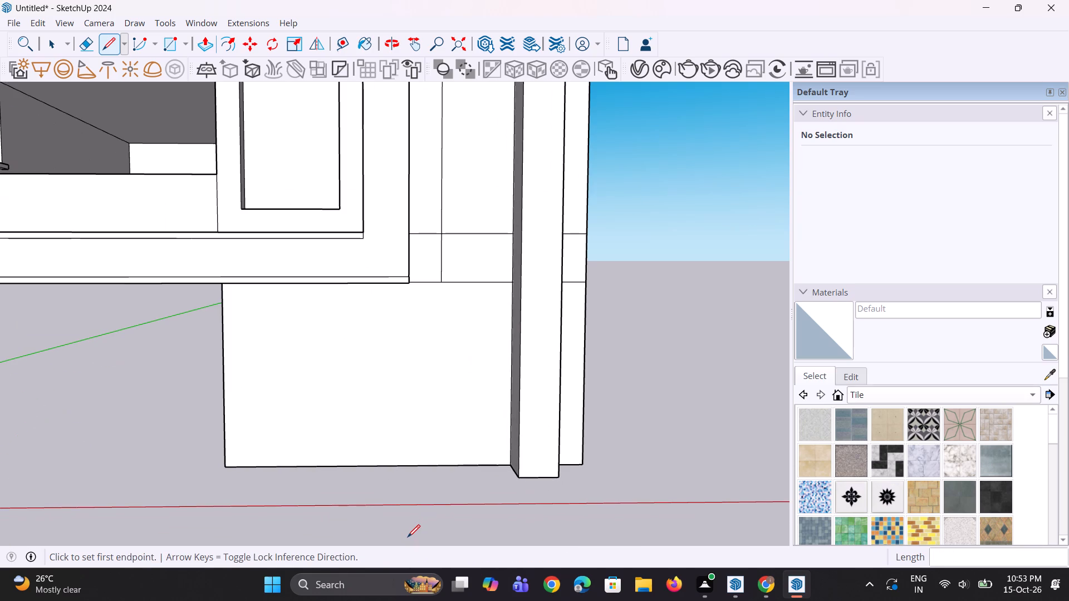
Draw a vertical line about 4' down from the lower band on the wall, and a horizontal line from its end across to the frame's post.
{"action": "scroll", "coordinate": [487, 308], "scroll_direction": "up", "scroll_amount": 1}
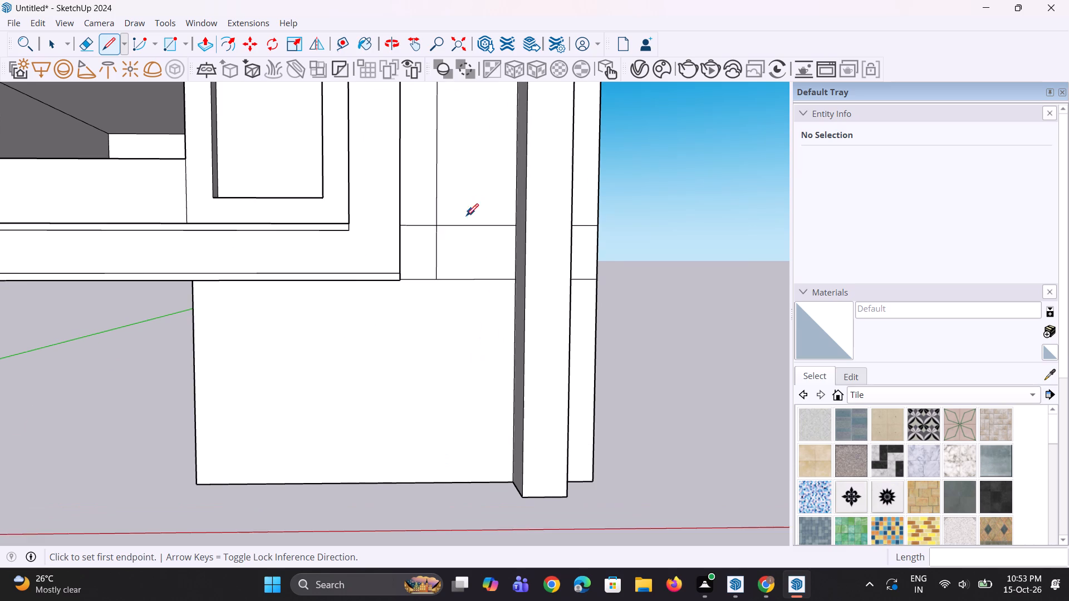
{"action": "scroll", "coordinate": [452, 266], "scroll_direction": "up", "scroll_amount": 1}
{"action": "left_click", "coordinate": [432, 282]}
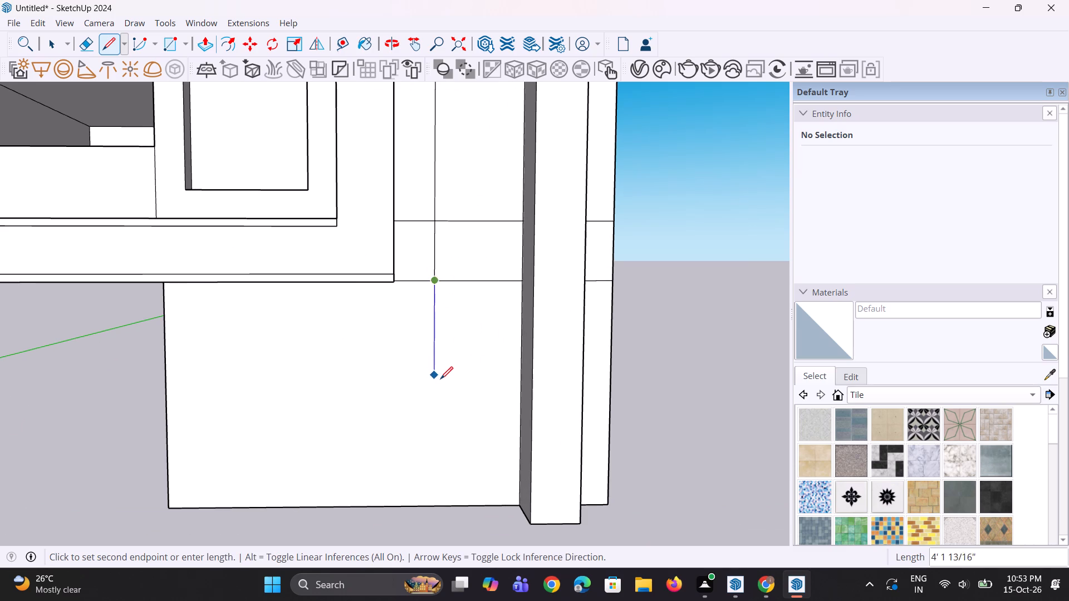
{"action": "left_click", "coordinate": [440, 380]}
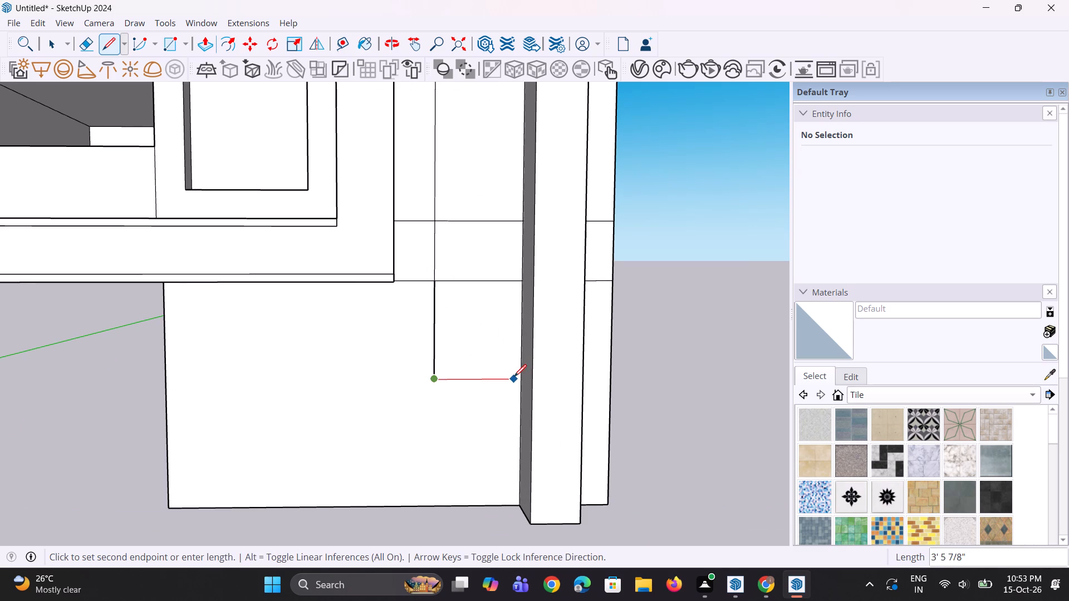
{"action": "left_click", "coordinate": [520, 378]}
Erase the upper and lower band lines crossing the new tall strip and the wall sliver on the post's other side.
{"action": "scroll", "coordinate": [521, 378], "scroll_direction": "down", "scroll_amount": 5}
{"action": "middle_click_drag", "start_coordinate": [524, 386], "coordinate": [498, 388]}
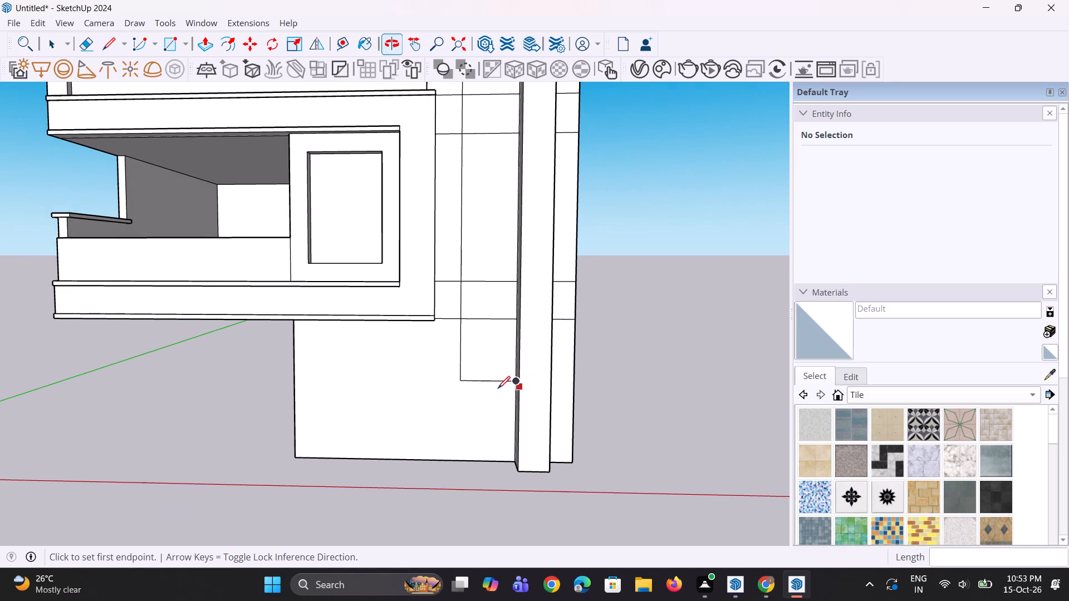
{"action": "key", "text": "e"}
{"action": "left_click_drag", "start_coordinate": [492, 279], "coordinate": [491, 332]}
{"action": "scroll", "coordinate": [493, 346], "scroll_direction": "down", "scroll_amount": 5}
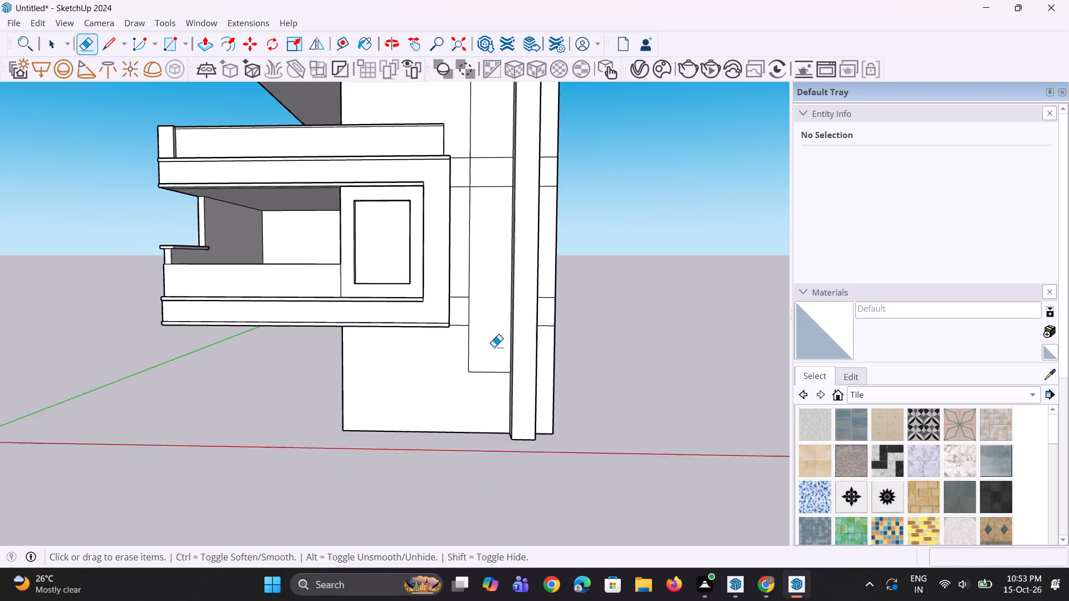
{"action": "scroll", "coordinate": [506, 196], "scroll_direction": "up", "scroll_amount": 6}
{"action": "left_click_drag", "start_coordinate": [493, 184], "coordinate": [481, 265]}
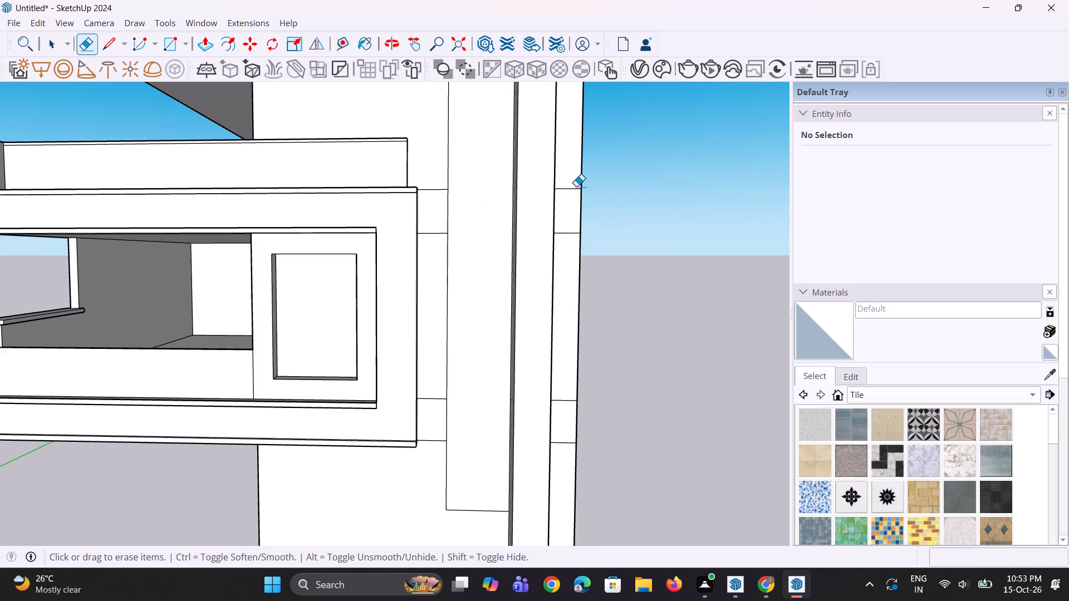
{"action": "left_click_drag", "start_coordinate": [573, 184], "coordinate": [567, 260]}
{"action": "scroll", "coordinate": [575, 376], "scroll_direction": "up", "scroll_amount": 3}
{"action": "left_click_drag", "start_coordinate": [564, 399], "coordinate": [565, 467]}
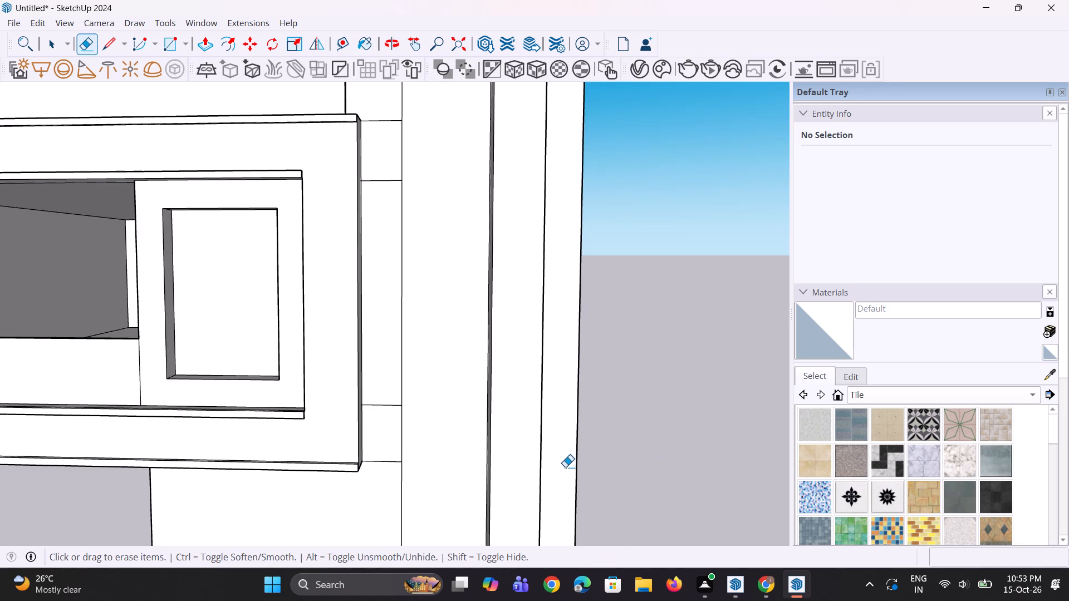
{"action": "scroll", "coordinate": [563, 450], "scroll_direction": "down", "scroll_amount": 6}
{"action": "middle_click_drag", "start_coordinate": [517, 413], "coordinate": [479, 433]}
Push the tall strip beside the frame's post into the wall by about 1' 4".
{"action": "scroll", "coordinate": [480, 409], "scroll_direction": "up", "scroll_amount": 1}
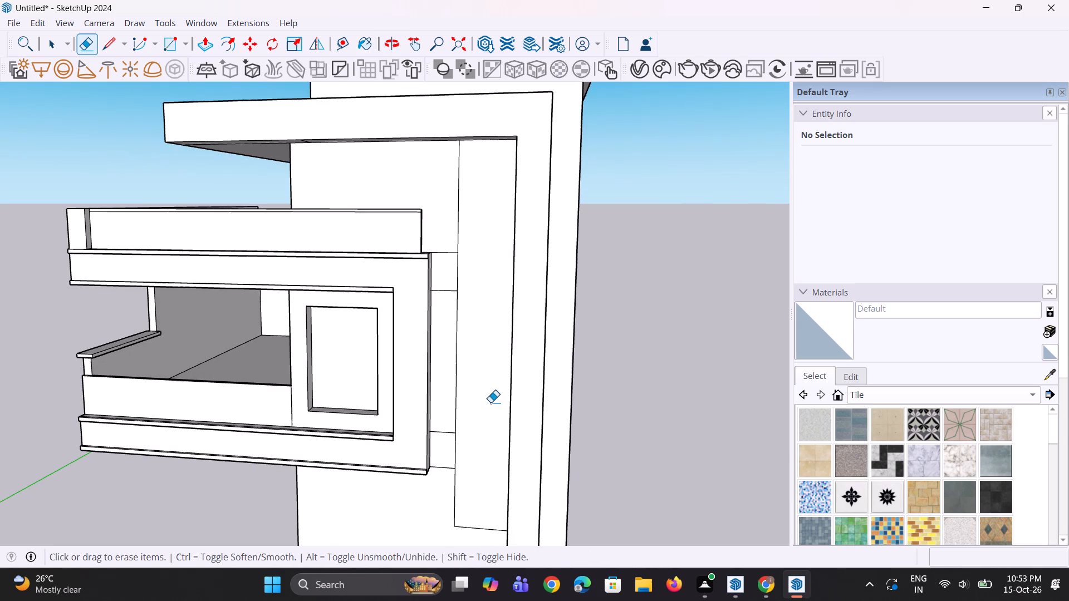
{"action": "key", "text": "p"}
{"action": "left_click", "coordinate": [484, 387]}
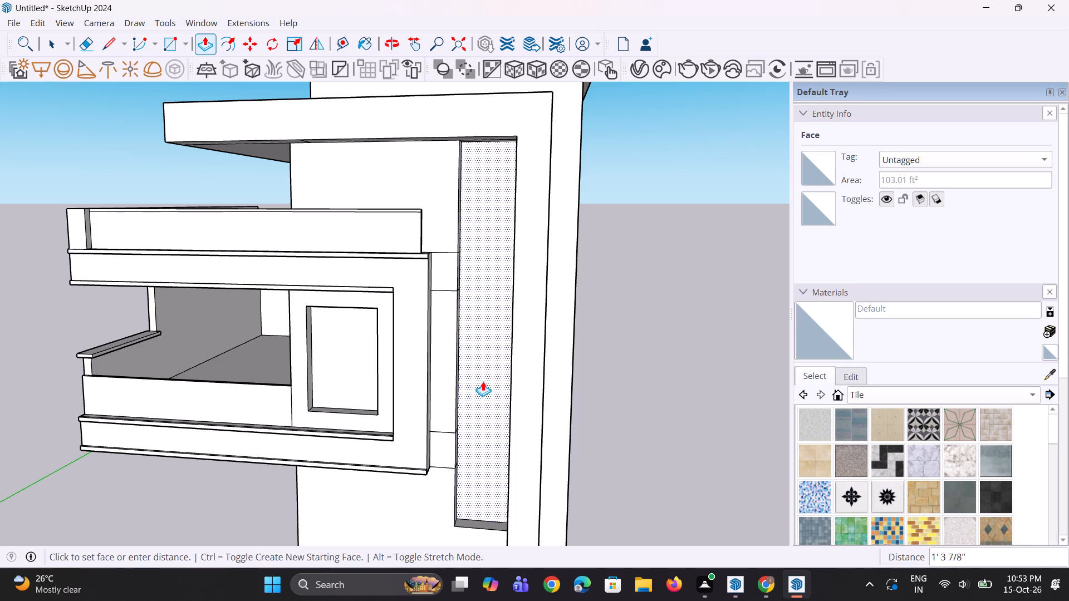
{"action": "left_click", "coordinate": [483, 381]}
Erase the remaining upper and lower band lines on the wall between the balcony frame and the tall recess.
{"action": "middle_click_drag", "start_coordinate": [473, 385], "coordinate": [497, 398]}
{"action": "scroll", "coordinate": [455, 294], "scroll_direction": "up", "scroll_amount": 5}
{"action": "key", "text": "space"}
{"action": "key", "text": "space"}
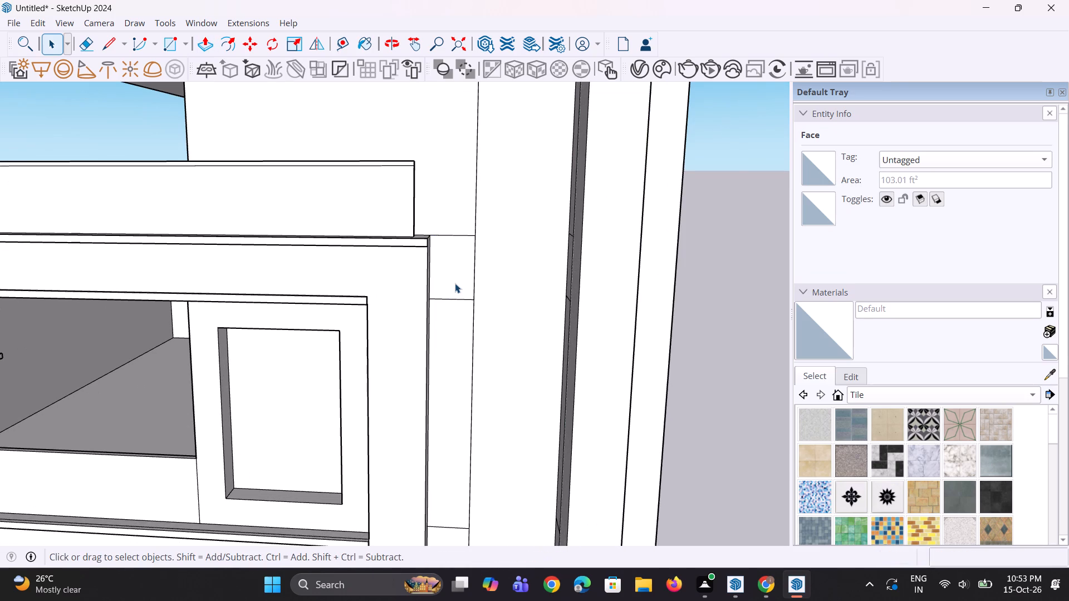
{"action": "type", "text": "e"}
{"action": "scroll", "coordinate": [455, 283], "scroll_direction": "up", "scroll_amount": 2}
{"action": "left_click_drag", "start_coordinate": [460, 213], "coordinate": [457, 313]}
{"action": "scroll", "coordinate": [469, 299], "scroll_direction": "down", "scroll_amount": 2}
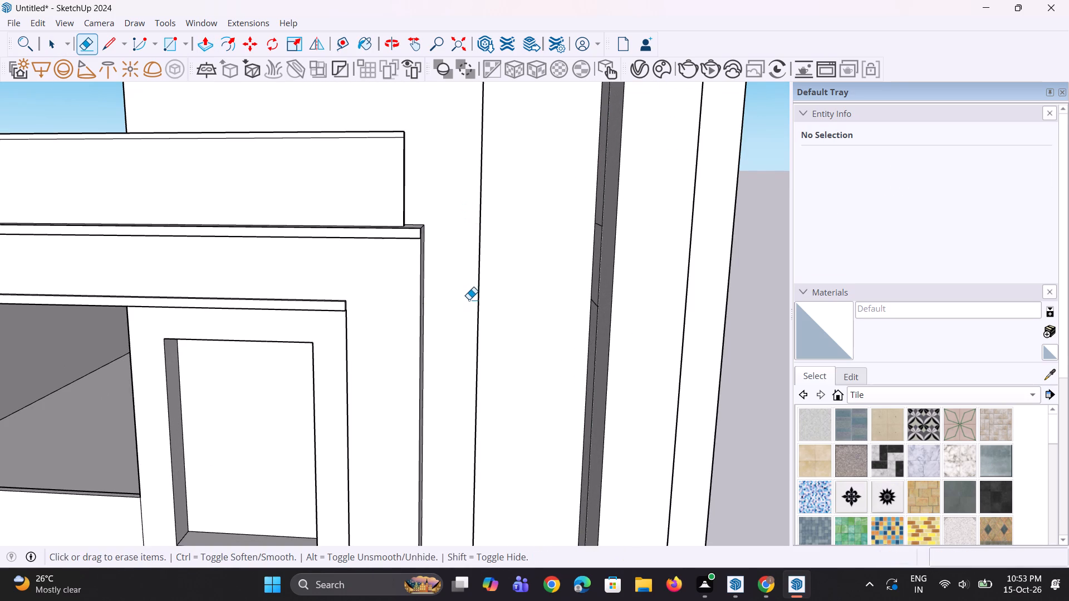
{"action": "scroll", "coordinate": [469, 299], "scroll_direction": "down", "scroll_amount": 8}
{"action": "scroll", "coordinate": [469, 299], "scroll_direction": "up", "scroll_amount": 1}
{"action": "middle_click_drag", "start_coordinate": [469, 299], "coordinate": [467, 265]}
{"action": "scroll", "coordinate": [434, 439], "scroll_direction": "up", "scroll_amount": 4}
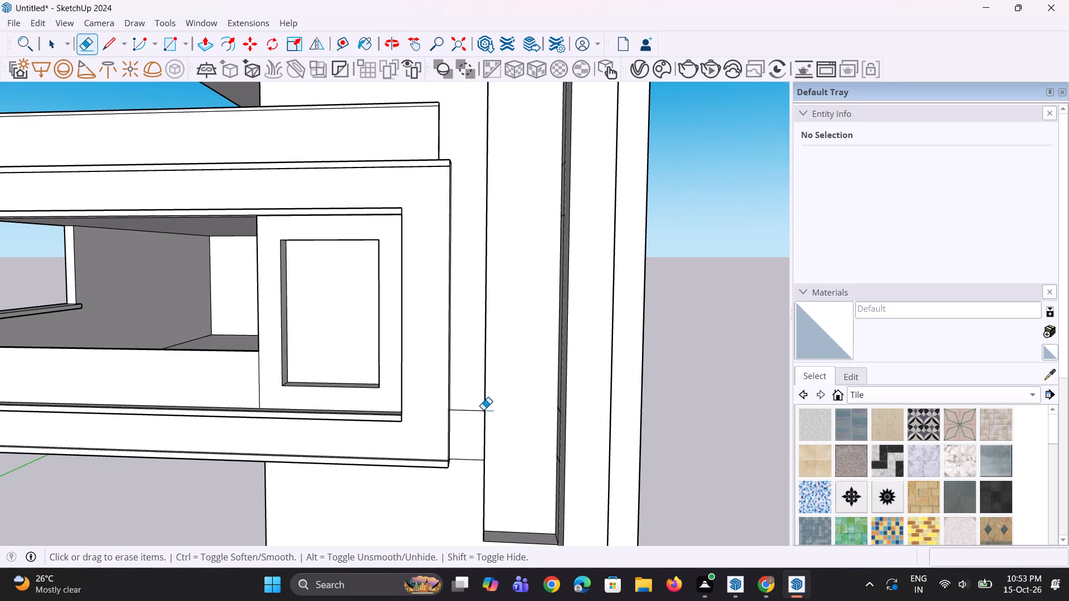
{"action": "left_click_drag", "start_coordinate": [480, 401], "coordinate": [480, 459]}
{"action": "scroll", "coordinate": [456, 439], "scroll_direction": "down", "scroll_amount": 7}
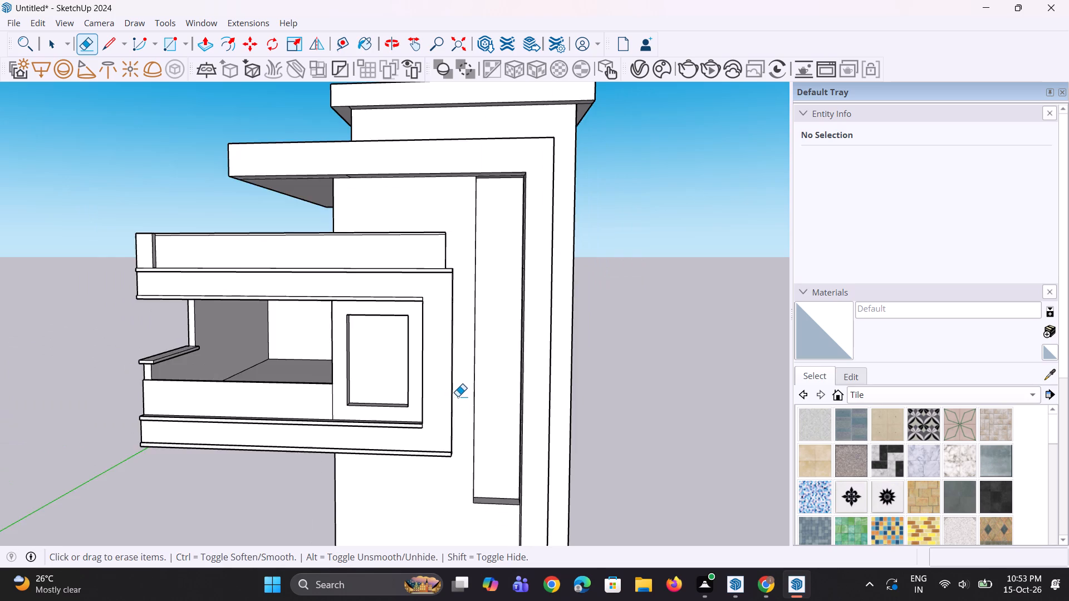
{"action": "scroll", "coordinate": [458, 396], "scroll_direction": "down", "scroll_amount": 3}
Group the two edges along the top of the front wall beneath the tall frame's beam.
{"action": "middle_click_drag", "start_coordinate": [458, 398], "coordinate": [452, 427]}
{"action": "key", "text": "space"}
{"action": "key", "text": "space"}
{"action": "scroll", "coordinate": [449, 425], "scroll_direction": "up", "scroll_amount": 2}
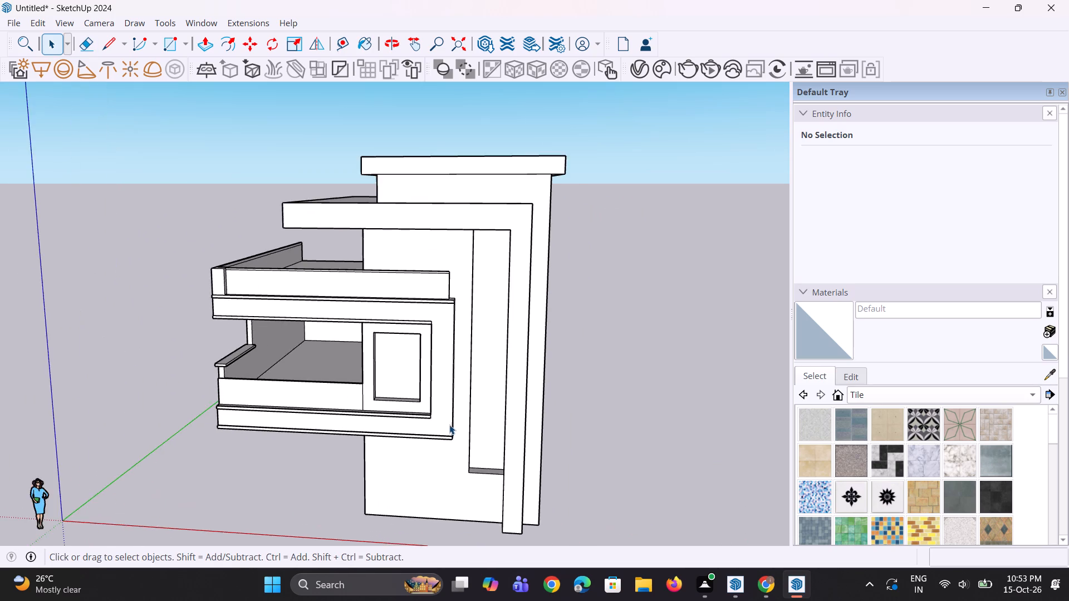
{"action": "scroll", "coordinate": [449, 424], "scroll_direction": "down", "scroll_amount": 4}
{"action": "left_click", "coordinate": [469, 413]}
{"action": "scroll", "coordinate": [475, 424], "scroll_direction": "up", "scroll_amount": 6}
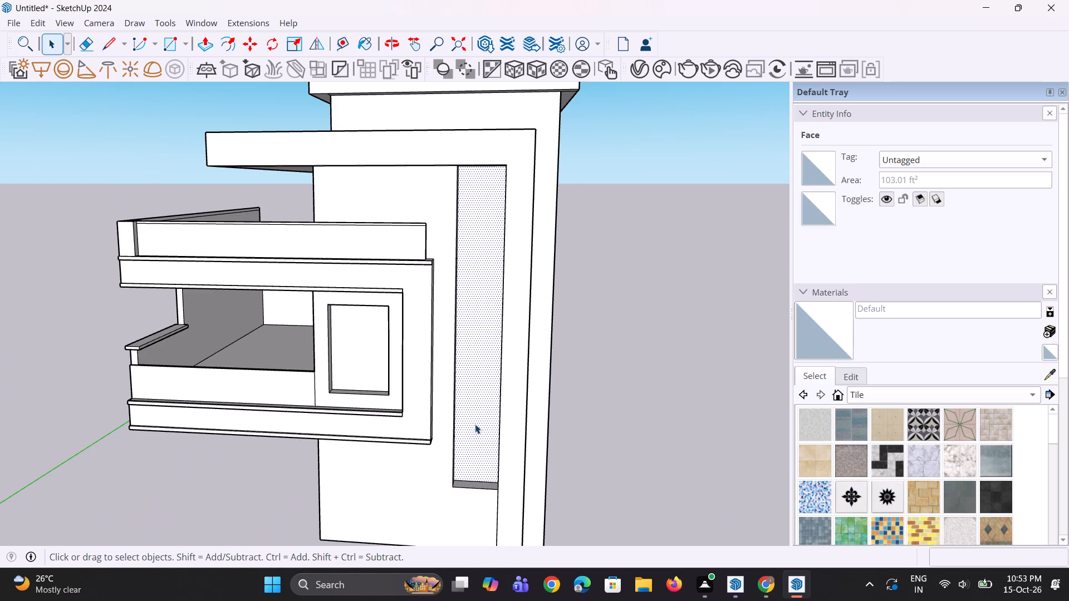
{"action": "scroll", "coordinate": [430, 182], "scroll_direction": "up", "scroll_amount": 1}
{"action": "middle_click_drag", "start_coordinate": [430, 182], "coordinate": [403, 126]}
{"action": "scroll", "coordinate": [406, 152], "scroll_direction": "up", "scroll_amount": 3}
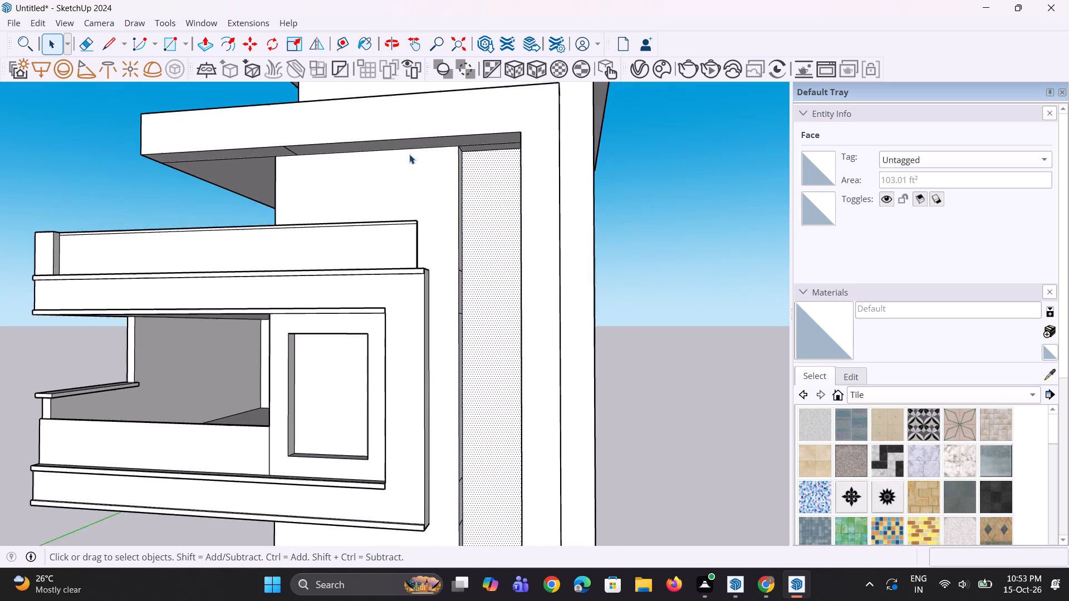
{"action": "left_click", "coordinate": [425, 149]}
{"action": "scroll", "coordinate": [425, 149], "scroll_direction": "up", "scroll_amount": 3}
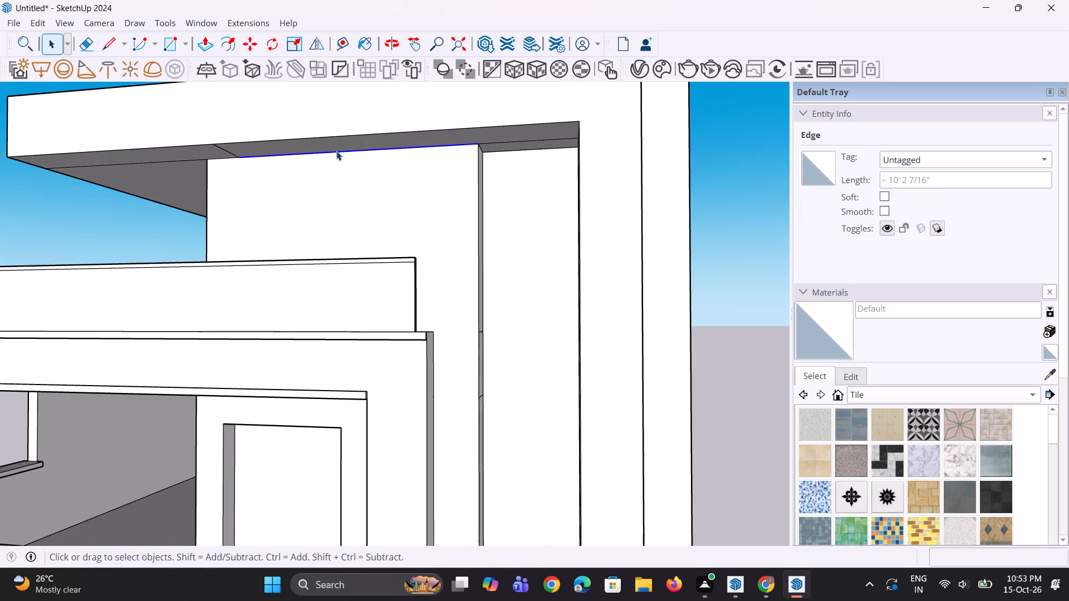
{"action": "scroll", "coordinate": [321, 150], "scroll_direction": "up", "scroll_amount": 2}
{"action": "scroll", "coordinate": [246, 148], "scroll_direction": "up", "scroll_amount": 2}
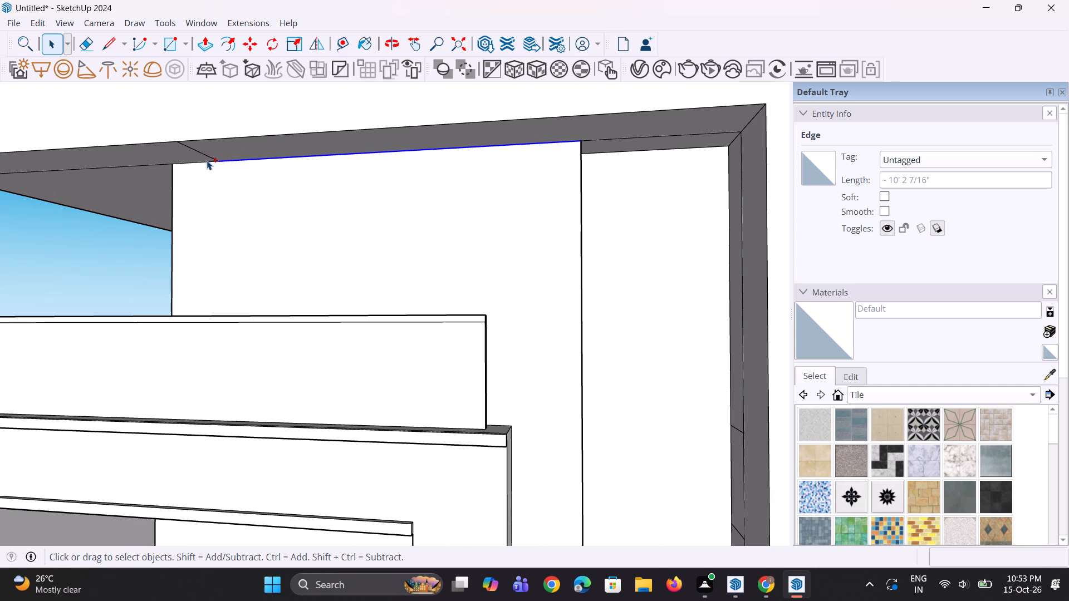
{"action": "left_click", "coordinate": [205, 162], "text": "ctrl"}
{"action": "right_click", "coordinate": [205, 162]}
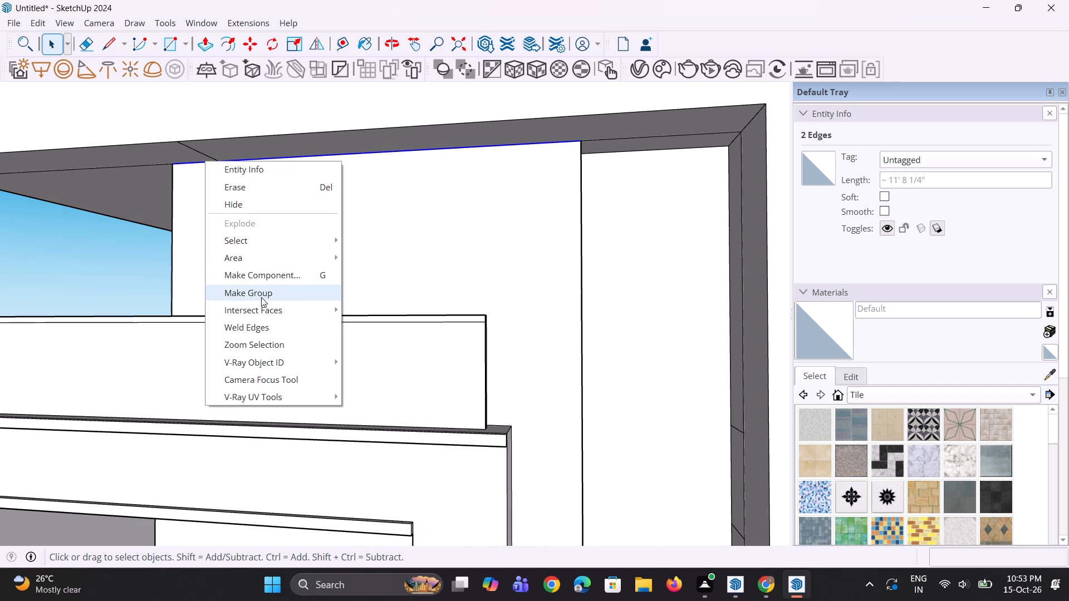
{"action": "left_click", "coordinate": [261, 297]}
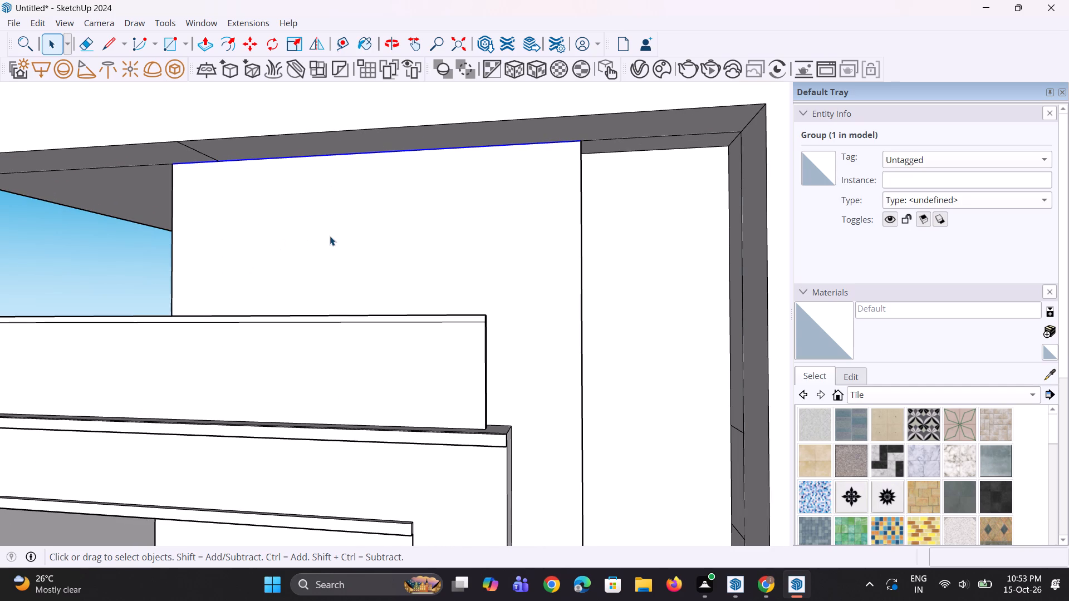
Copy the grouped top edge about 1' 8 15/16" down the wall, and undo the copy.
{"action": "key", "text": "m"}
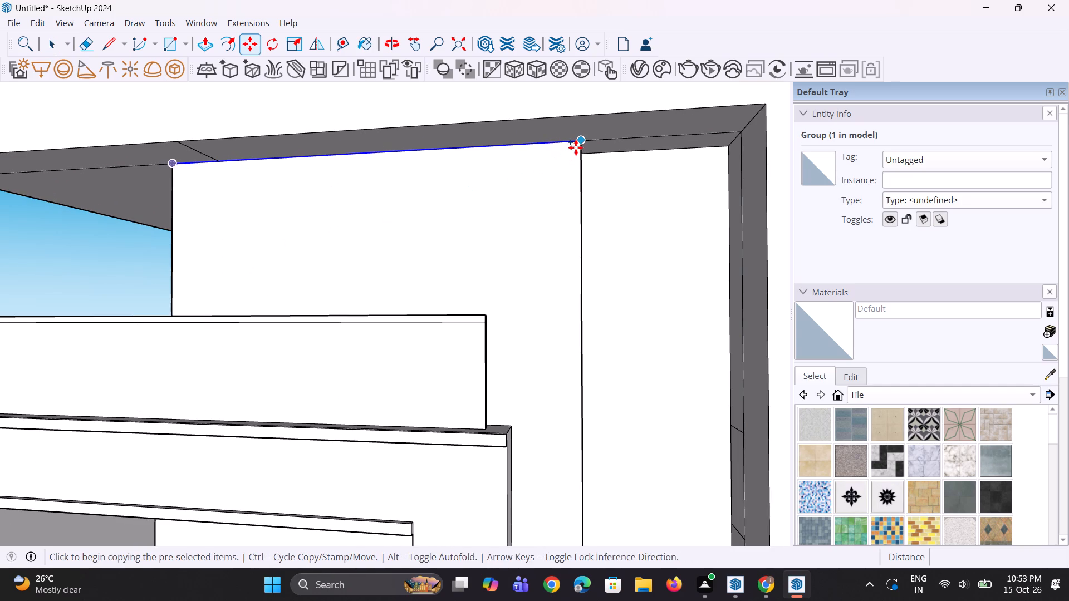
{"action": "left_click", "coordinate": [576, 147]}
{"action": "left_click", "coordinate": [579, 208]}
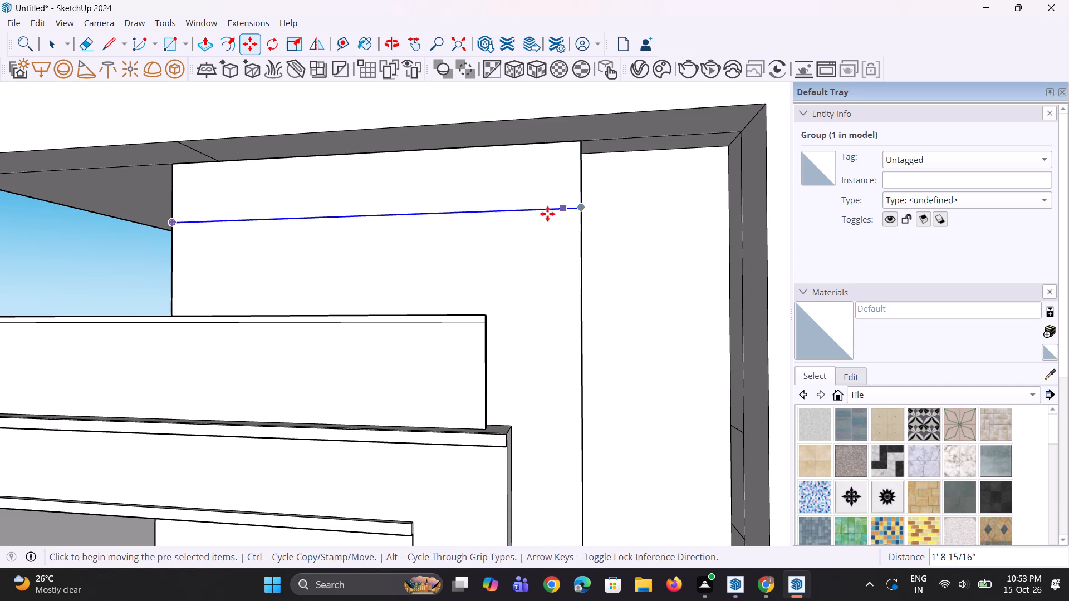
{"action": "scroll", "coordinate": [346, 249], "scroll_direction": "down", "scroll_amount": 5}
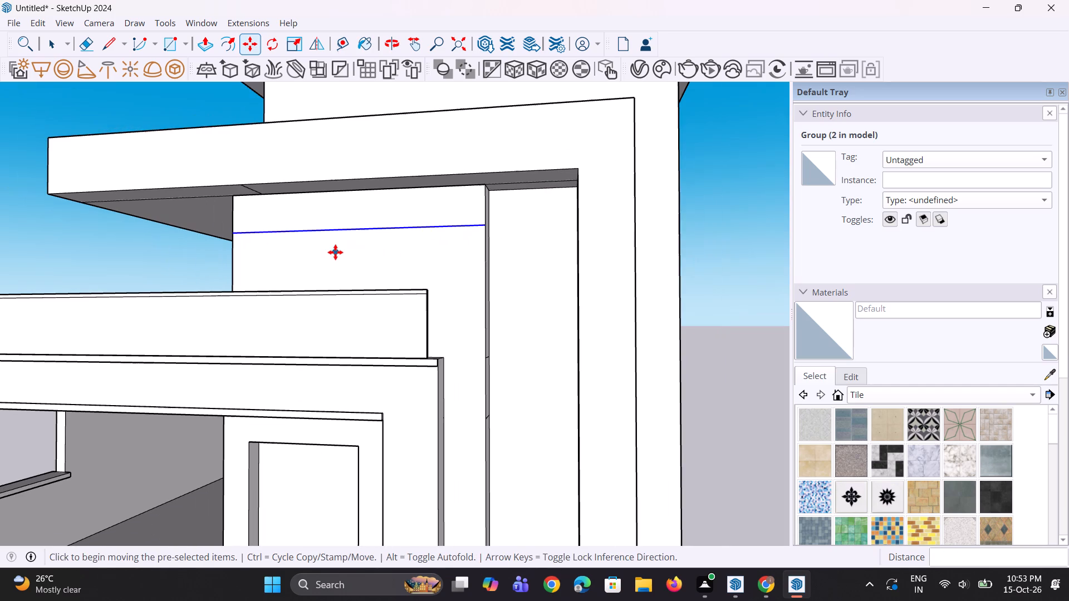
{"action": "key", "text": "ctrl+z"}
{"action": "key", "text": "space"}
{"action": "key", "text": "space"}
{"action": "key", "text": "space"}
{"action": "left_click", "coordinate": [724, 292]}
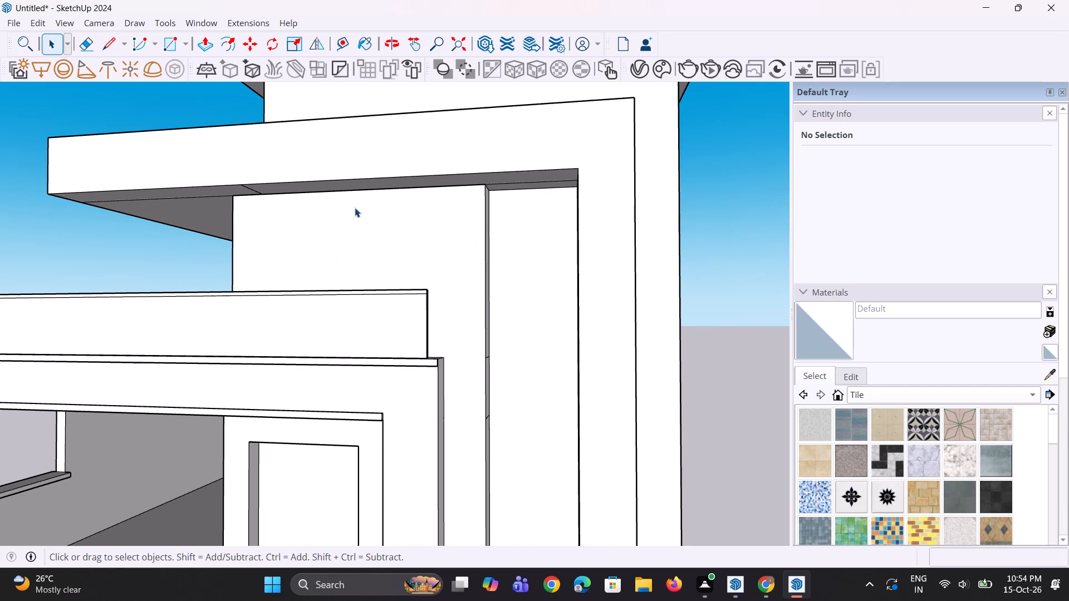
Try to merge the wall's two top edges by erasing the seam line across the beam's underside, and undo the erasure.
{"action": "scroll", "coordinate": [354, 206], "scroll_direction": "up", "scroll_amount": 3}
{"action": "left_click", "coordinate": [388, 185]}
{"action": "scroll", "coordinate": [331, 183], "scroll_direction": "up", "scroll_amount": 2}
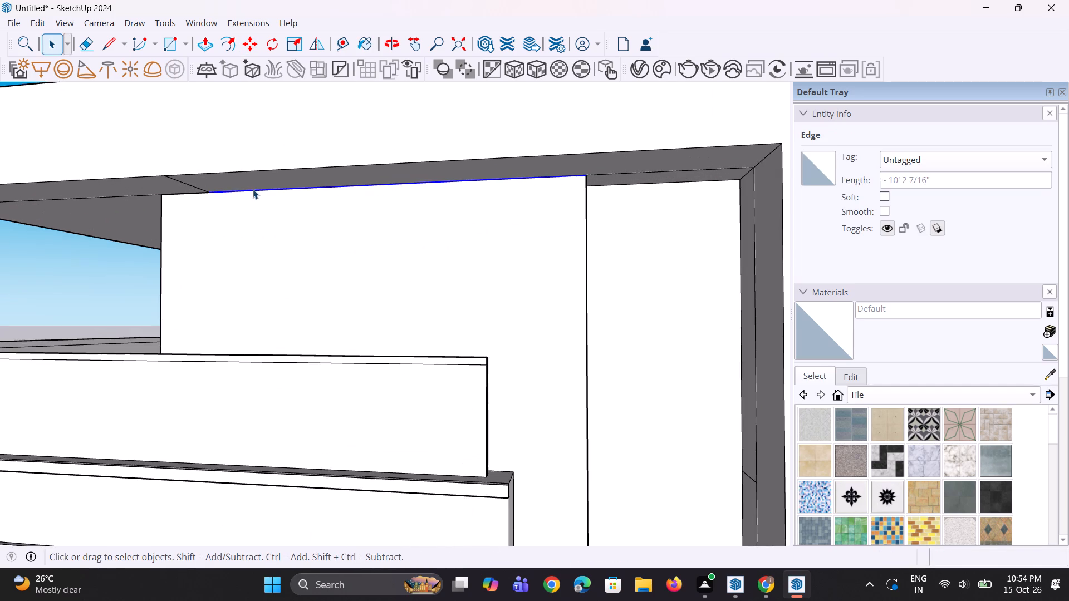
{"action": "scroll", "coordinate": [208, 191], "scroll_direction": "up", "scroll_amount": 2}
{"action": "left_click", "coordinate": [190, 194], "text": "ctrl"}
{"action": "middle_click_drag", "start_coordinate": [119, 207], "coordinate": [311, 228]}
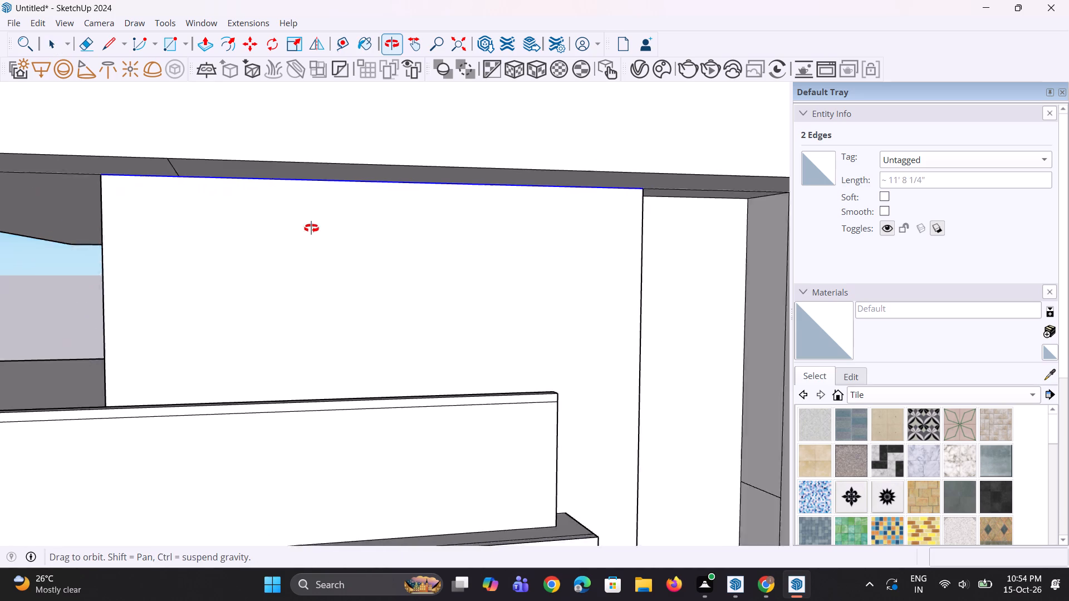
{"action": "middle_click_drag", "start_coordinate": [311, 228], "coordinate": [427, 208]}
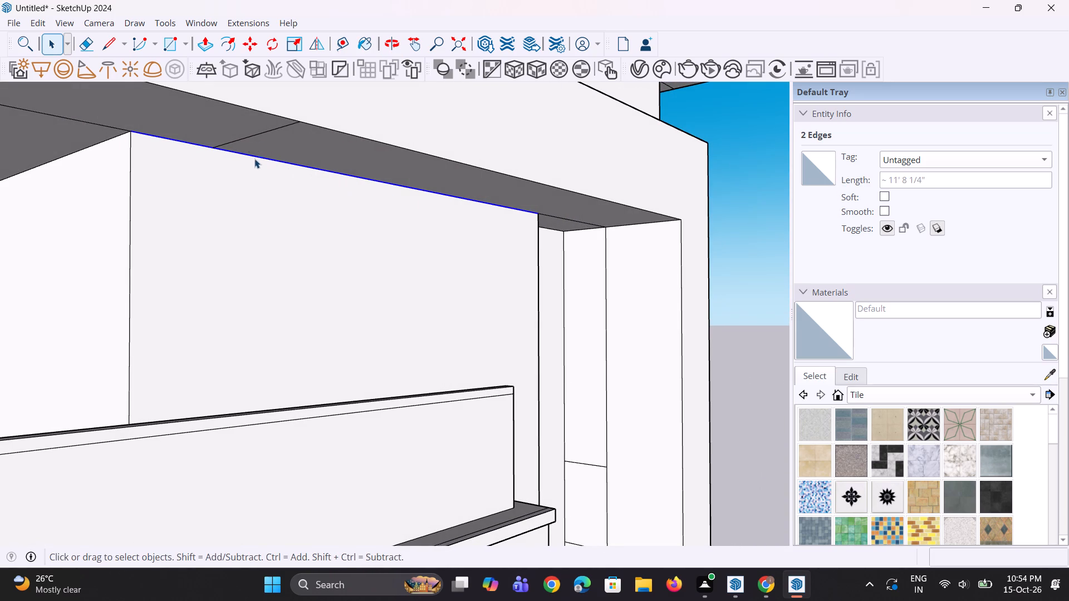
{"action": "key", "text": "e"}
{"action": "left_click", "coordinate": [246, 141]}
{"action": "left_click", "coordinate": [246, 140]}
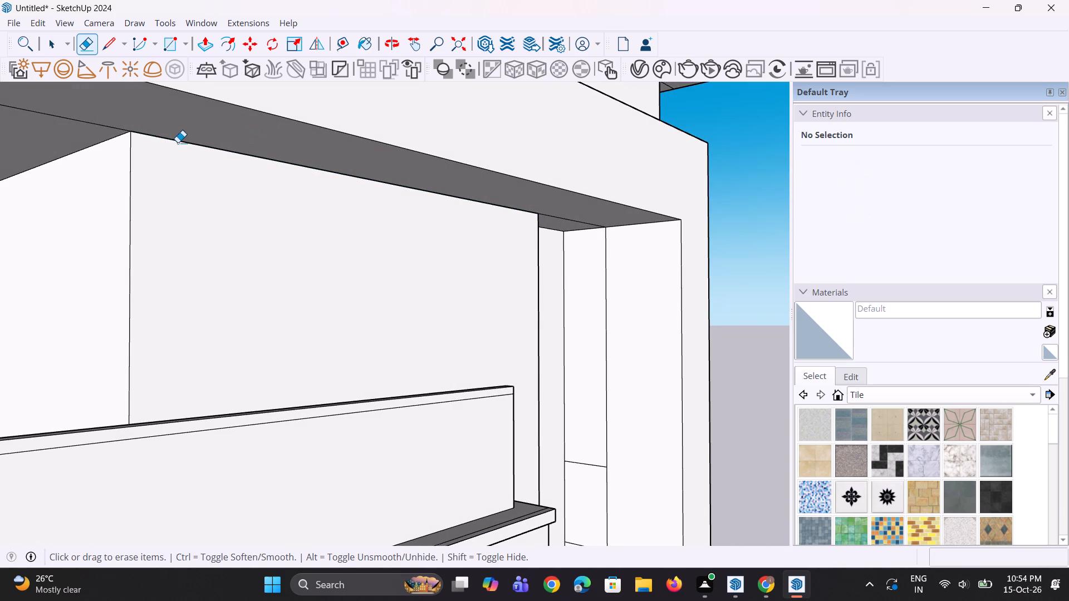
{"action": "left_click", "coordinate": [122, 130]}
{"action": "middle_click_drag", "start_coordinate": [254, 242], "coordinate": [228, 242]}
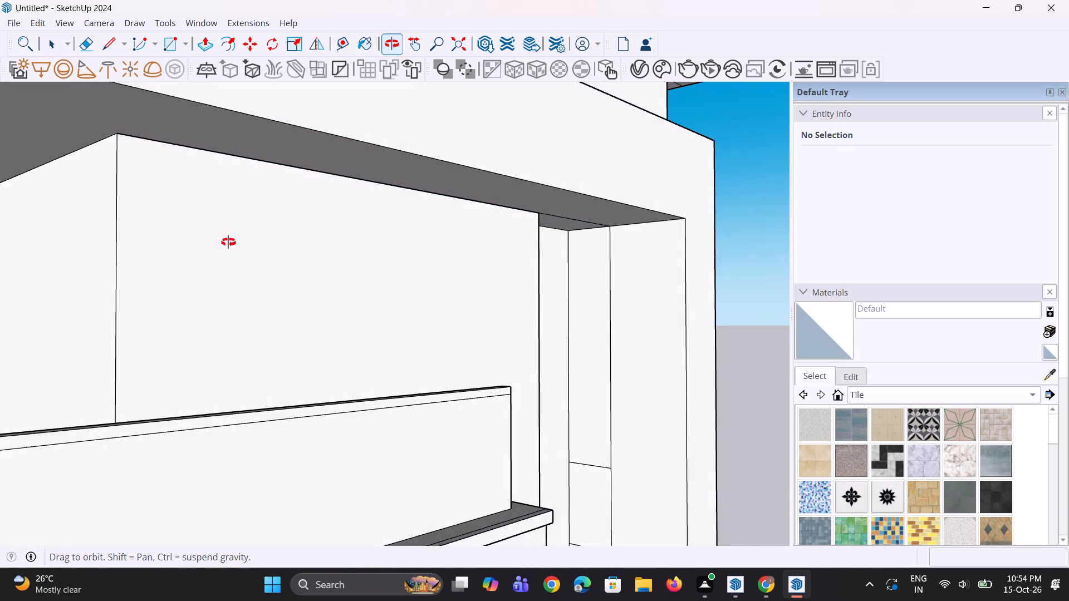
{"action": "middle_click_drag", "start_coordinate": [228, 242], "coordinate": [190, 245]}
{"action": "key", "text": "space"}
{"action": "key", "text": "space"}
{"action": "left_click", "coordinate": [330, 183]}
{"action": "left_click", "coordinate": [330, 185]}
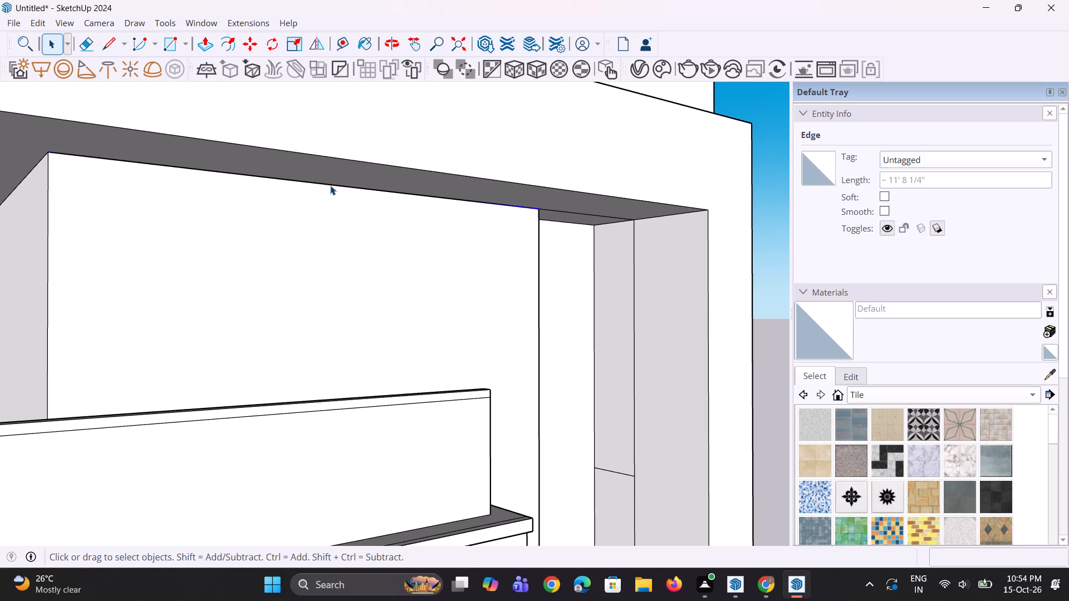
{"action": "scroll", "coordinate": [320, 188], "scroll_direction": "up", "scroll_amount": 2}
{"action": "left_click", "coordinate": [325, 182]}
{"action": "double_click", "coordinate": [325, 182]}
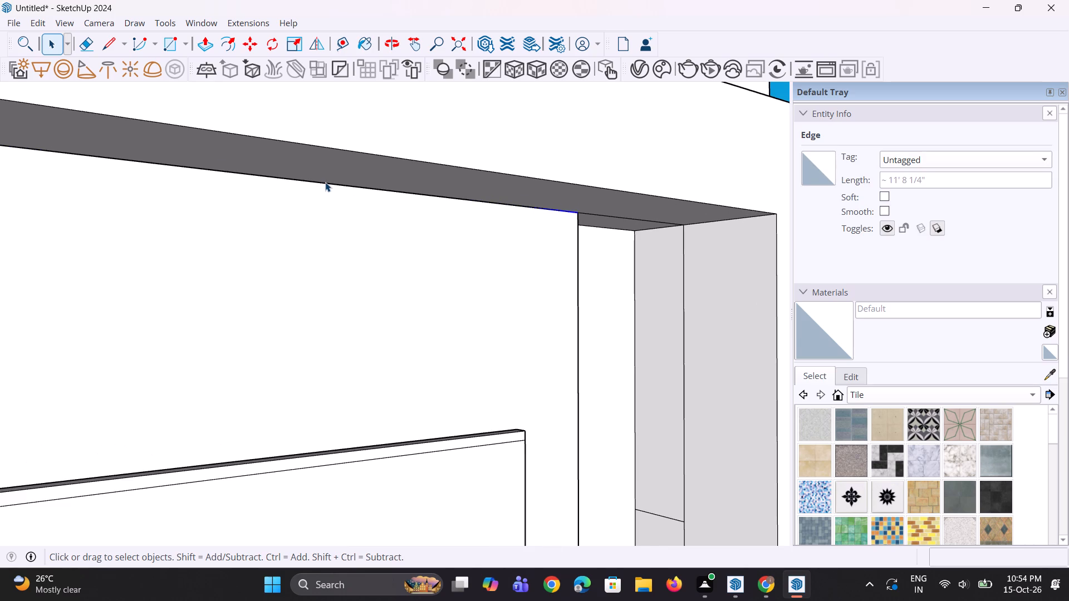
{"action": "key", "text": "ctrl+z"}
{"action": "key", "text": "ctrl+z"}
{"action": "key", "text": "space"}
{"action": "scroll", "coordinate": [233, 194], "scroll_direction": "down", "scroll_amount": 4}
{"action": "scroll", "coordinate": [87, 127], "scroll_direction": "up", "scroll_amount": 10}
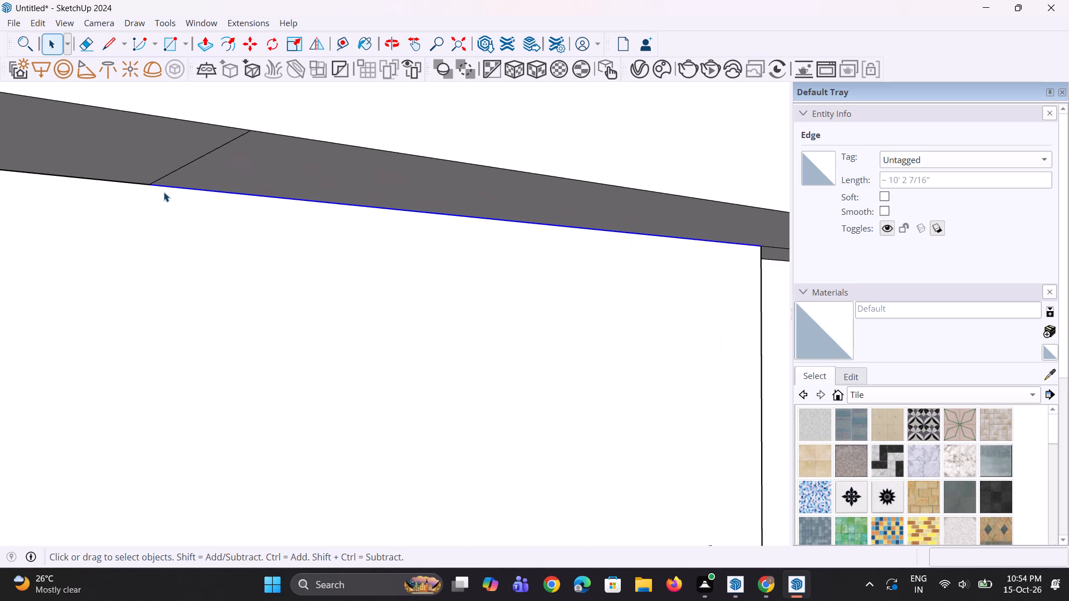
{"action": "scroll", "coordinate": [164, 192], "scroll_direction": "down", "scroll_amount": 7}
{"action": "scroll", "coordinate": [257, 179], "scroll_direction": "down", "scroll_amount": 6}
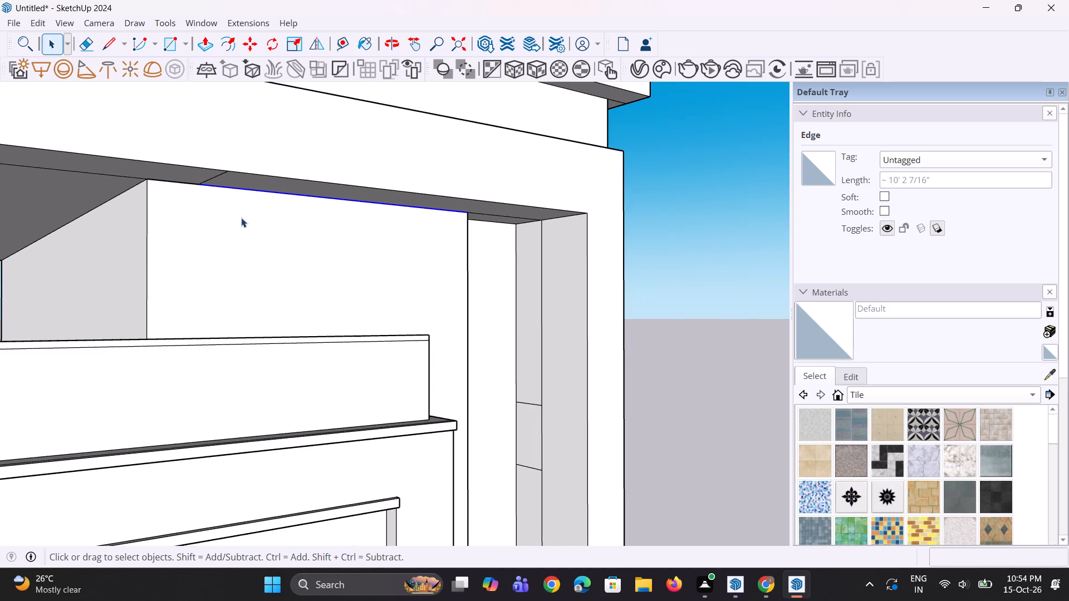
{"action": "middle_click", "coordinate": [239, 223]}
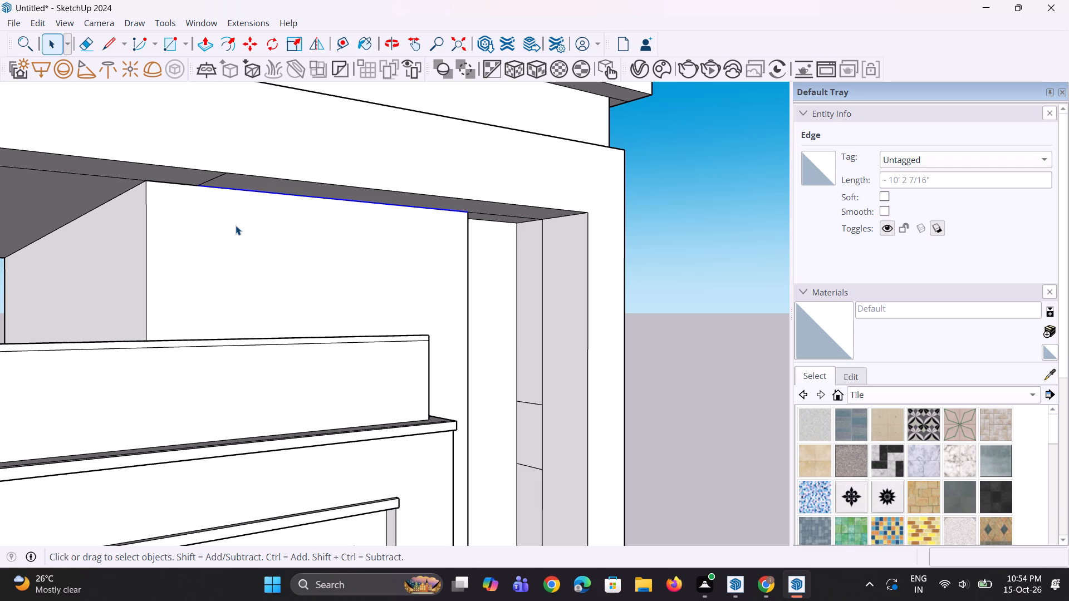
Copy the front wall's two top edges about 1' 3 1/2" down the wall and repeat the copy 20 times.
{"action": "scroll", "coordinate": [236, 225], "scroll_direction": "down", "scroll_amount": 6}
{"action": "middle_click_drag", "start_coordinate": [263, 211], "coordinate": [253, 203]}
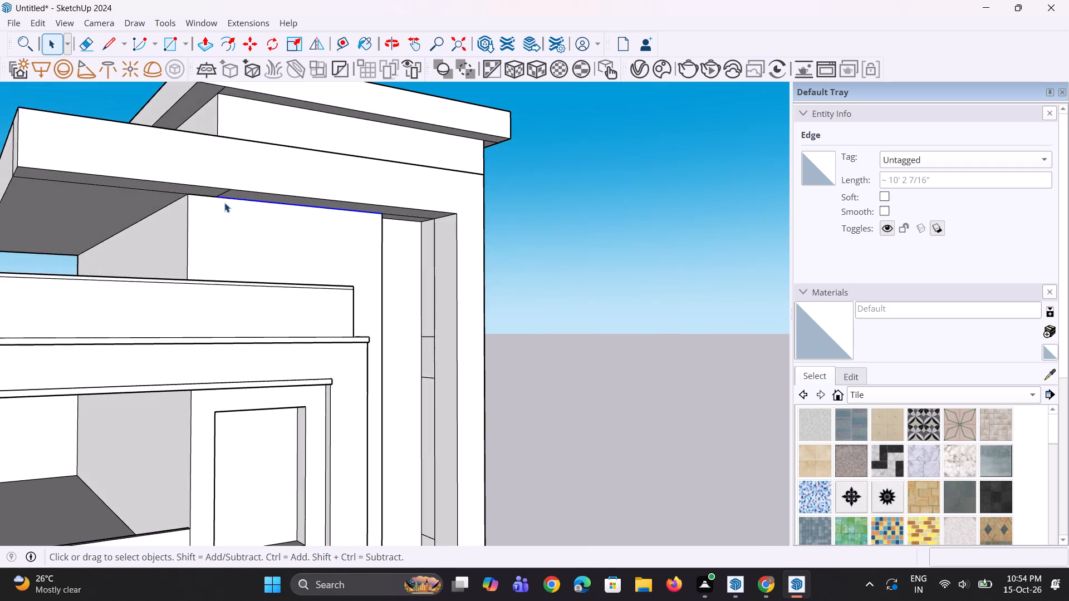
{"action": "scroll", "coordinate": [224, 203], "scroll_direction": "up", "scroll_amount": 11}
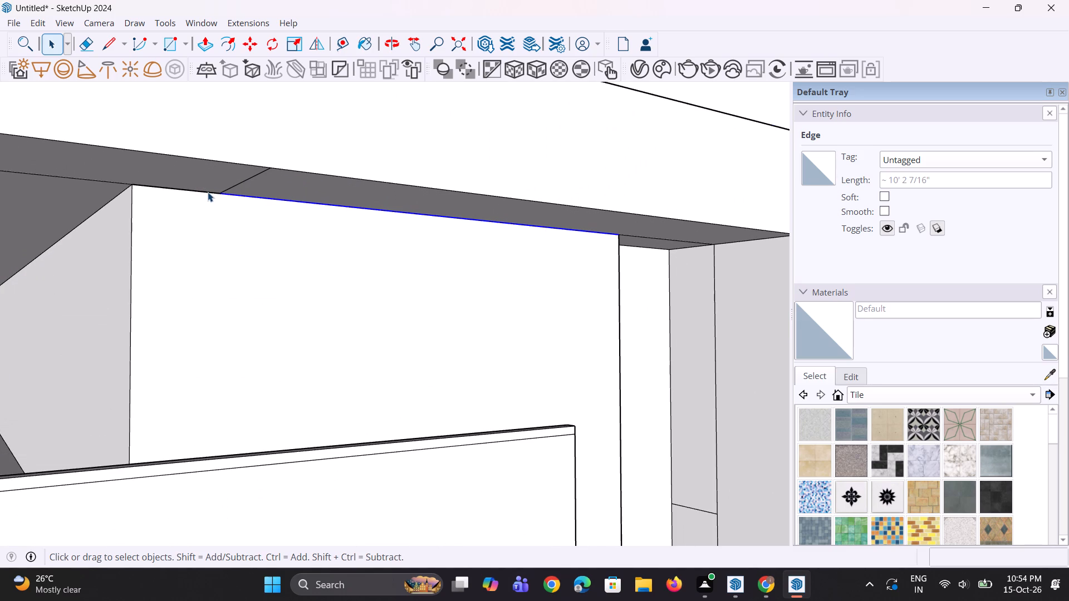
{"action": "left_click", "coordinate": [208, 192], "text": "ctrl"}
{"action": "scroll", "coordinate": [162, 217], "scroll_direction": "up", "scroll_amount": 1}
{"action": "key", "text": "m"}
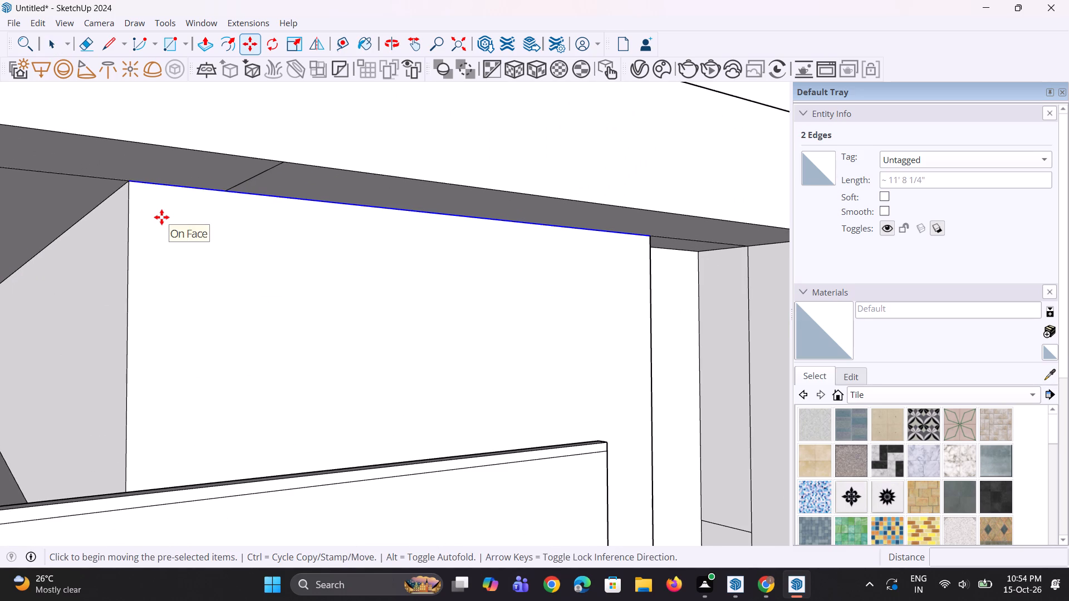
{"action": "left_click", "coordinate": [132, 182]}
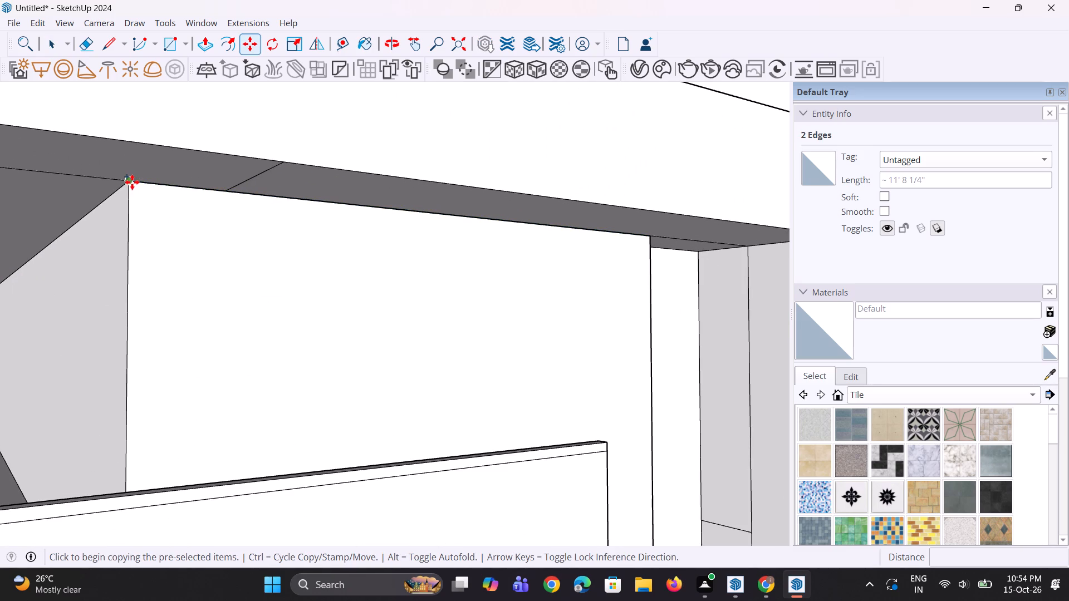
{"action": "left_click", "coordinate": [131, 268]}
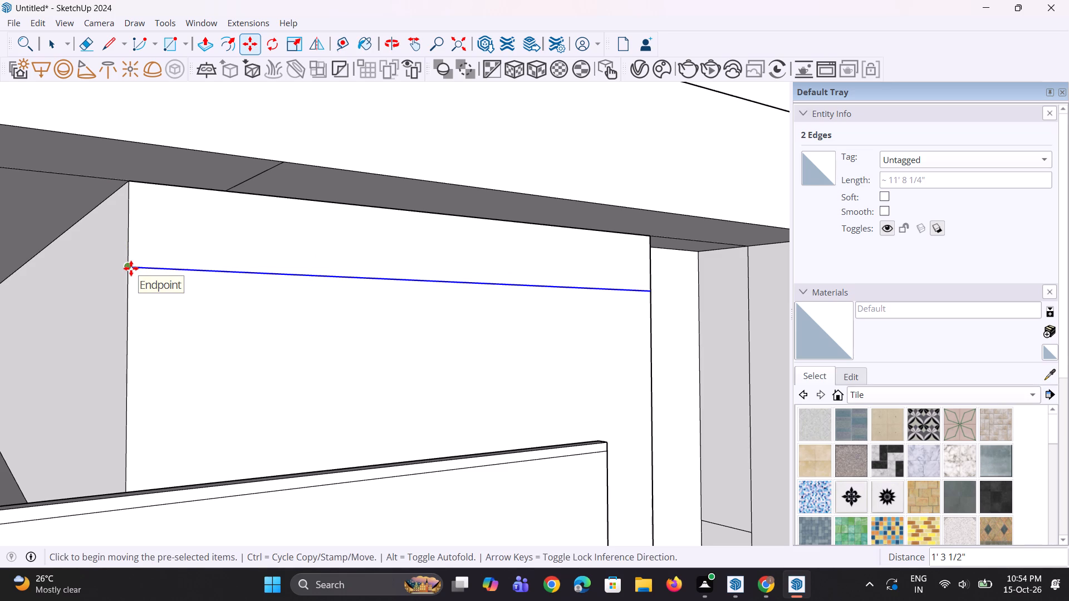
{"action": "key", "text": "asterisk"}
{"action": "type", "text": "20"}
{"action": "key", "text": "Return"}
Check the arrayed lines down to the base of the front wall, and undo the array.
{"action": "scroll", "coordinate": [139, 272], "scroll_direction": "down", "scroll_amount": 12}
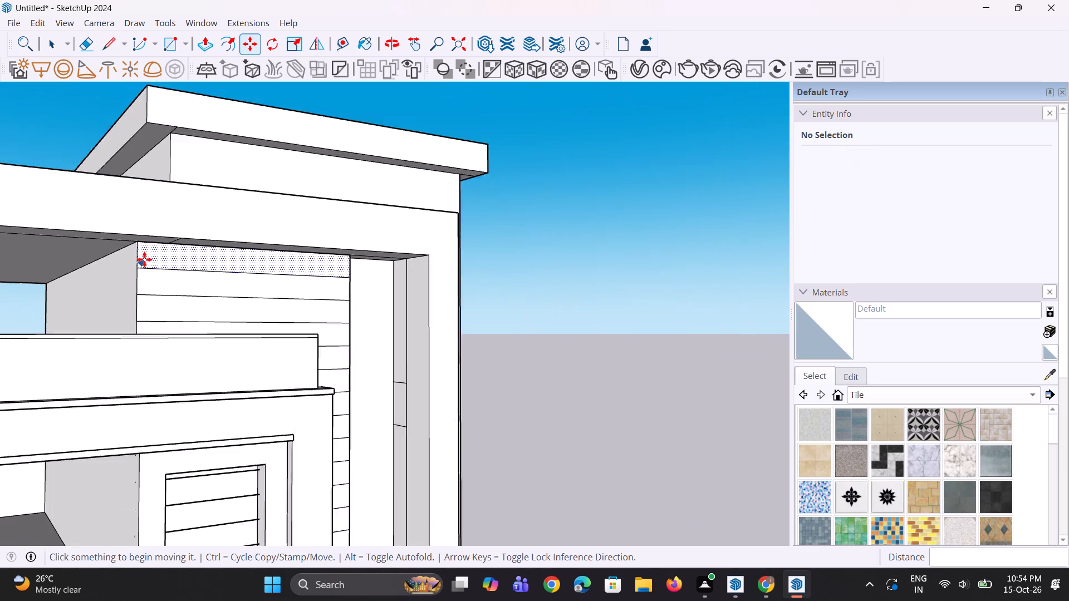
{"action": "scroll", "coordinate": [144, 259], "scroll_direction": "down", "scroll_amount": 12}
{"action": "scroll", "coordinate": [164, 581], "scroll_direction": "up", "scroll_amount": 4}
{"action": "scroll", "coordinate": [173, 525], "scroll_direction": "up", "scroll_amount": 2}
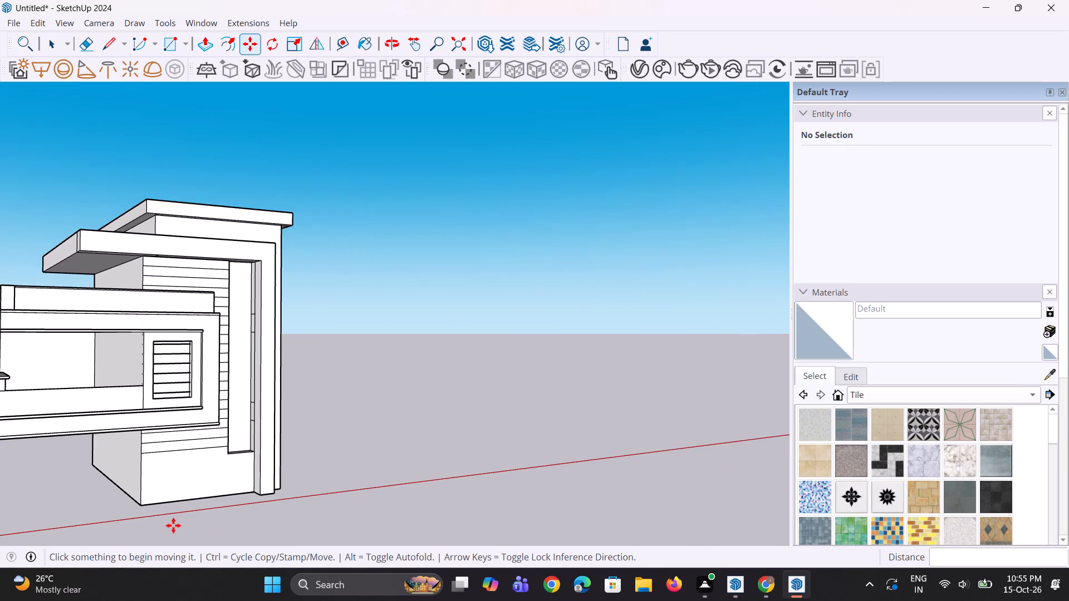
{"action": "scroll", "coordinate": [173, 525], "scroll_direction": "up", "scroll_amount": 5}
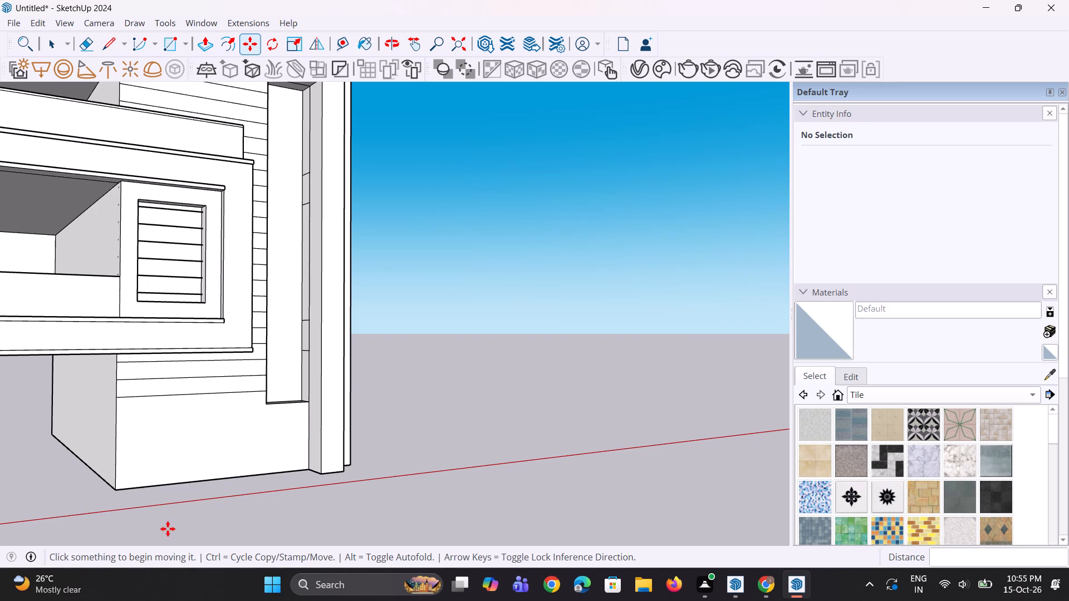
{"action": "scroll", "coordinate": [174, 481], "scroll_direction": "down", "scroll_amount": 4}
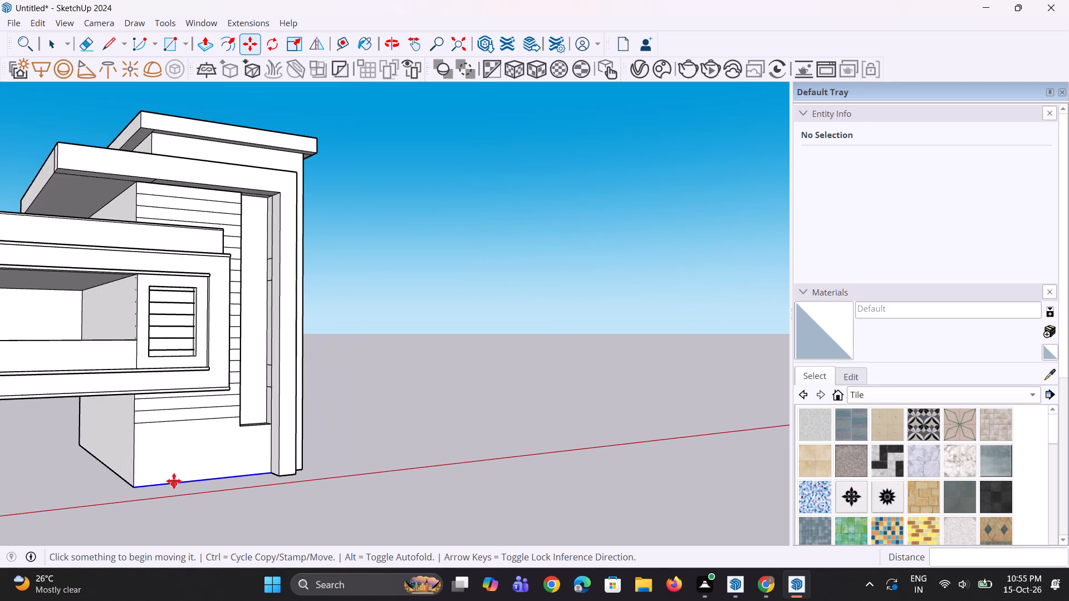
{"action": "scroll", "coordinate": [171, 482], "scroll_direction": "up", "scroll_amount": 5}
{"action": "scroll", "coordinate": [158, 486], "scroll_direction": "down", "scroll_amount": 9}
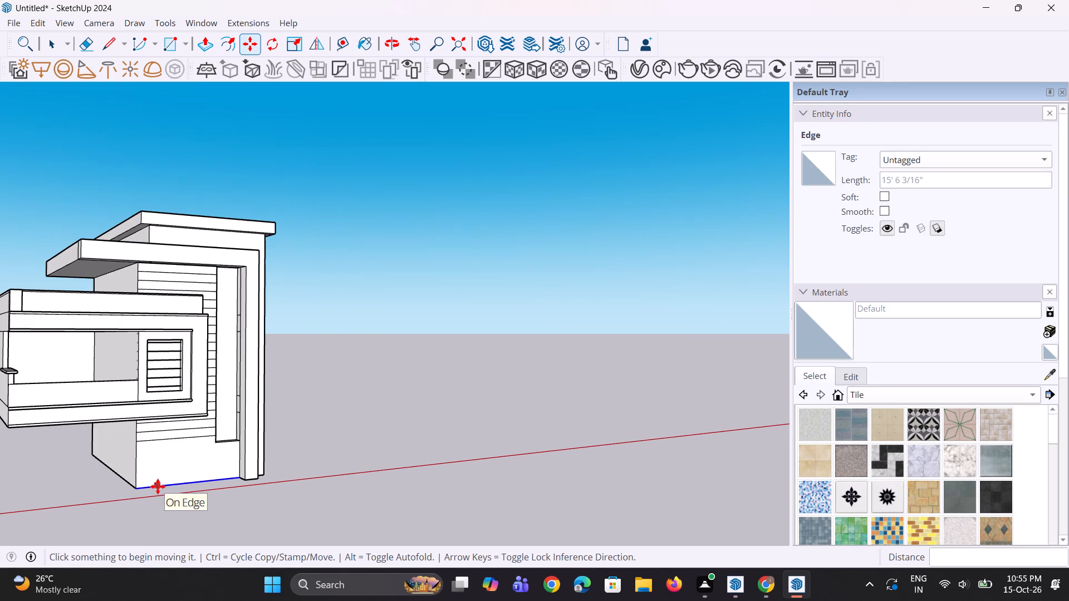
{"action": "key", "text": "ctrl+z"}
Draw a line about 11' 8 1/4" long across the front wall just below the tall frame's beam, ending at the recess edge.
{"action": "scroll", "coordinate": [185, 252], "scroll_direction": "up", "scroll_amount": 3}
{"action": "key", "text": "space"}
{"action": "key", "text": "space"}
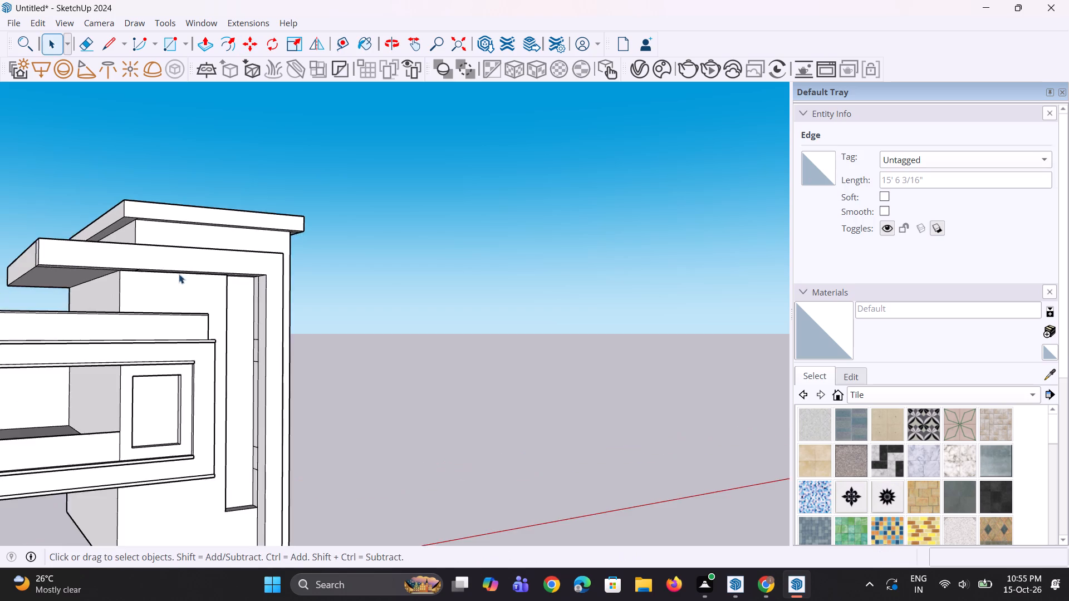
{"action": "key", "text": "space"}
{"action": "scroll", "coordinate": [177, 279], "scroll_direction": "up", "scroll_amount": 5}
{"action": "middle_click", "coordinate": [172, 279]}
{"action": "scroll", "coordinate": [97, 277], "scroll_direction": "up", "scroll_amount": 5}
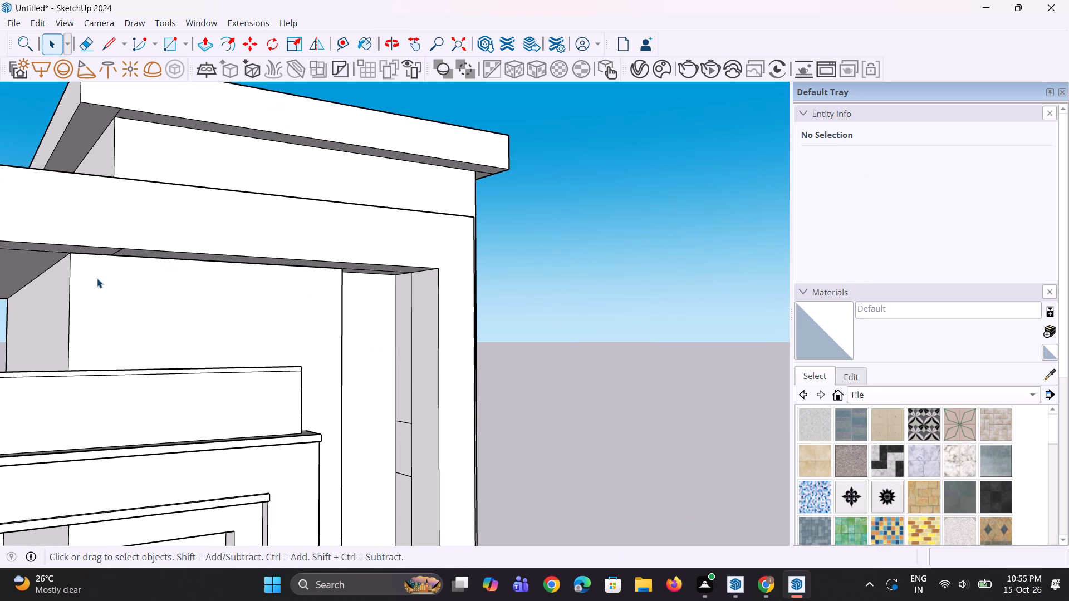
{"action": "key", "text": "l"}
{"action": "scroll", "coordinate": [97, 278], "scroll_direction": "up", "scroll_amount": 1}
{"action": "left_click", "coordinate": [68, 285]}
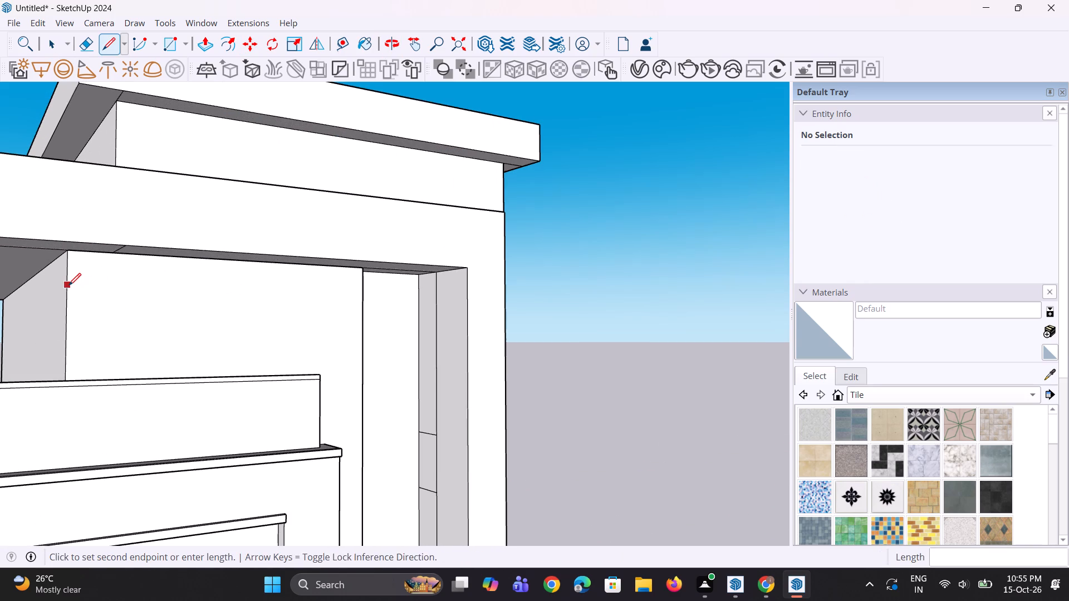
{"action": "left_click", "coordinate": [366, 294]}
{"action": "key", "text": "space"}
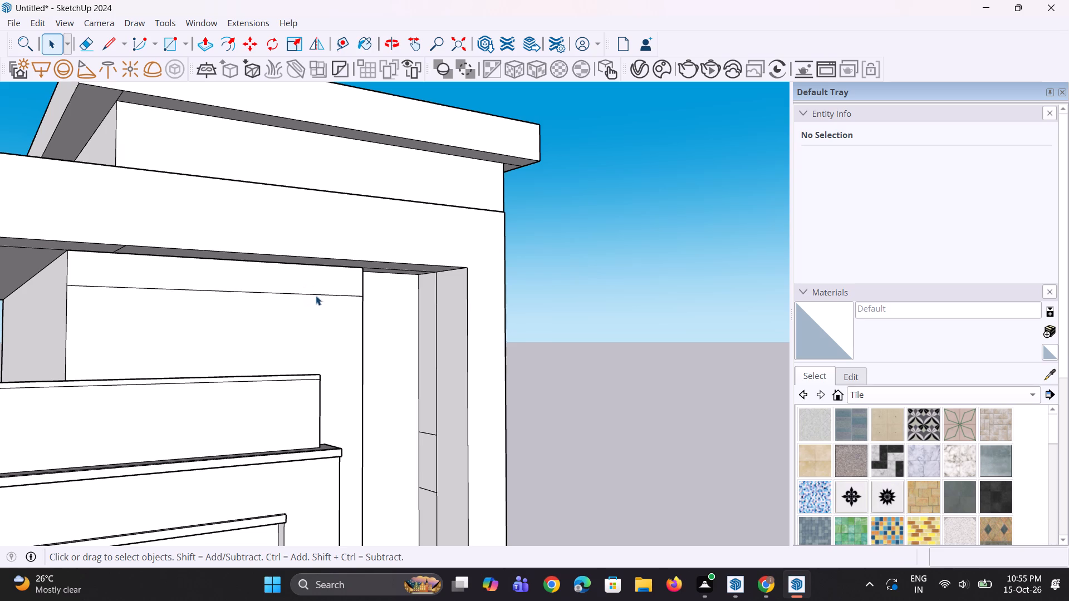
Select the new line across the front wall beneath the beam.
{"action": "left_click", "coordinate": [320, 294]}
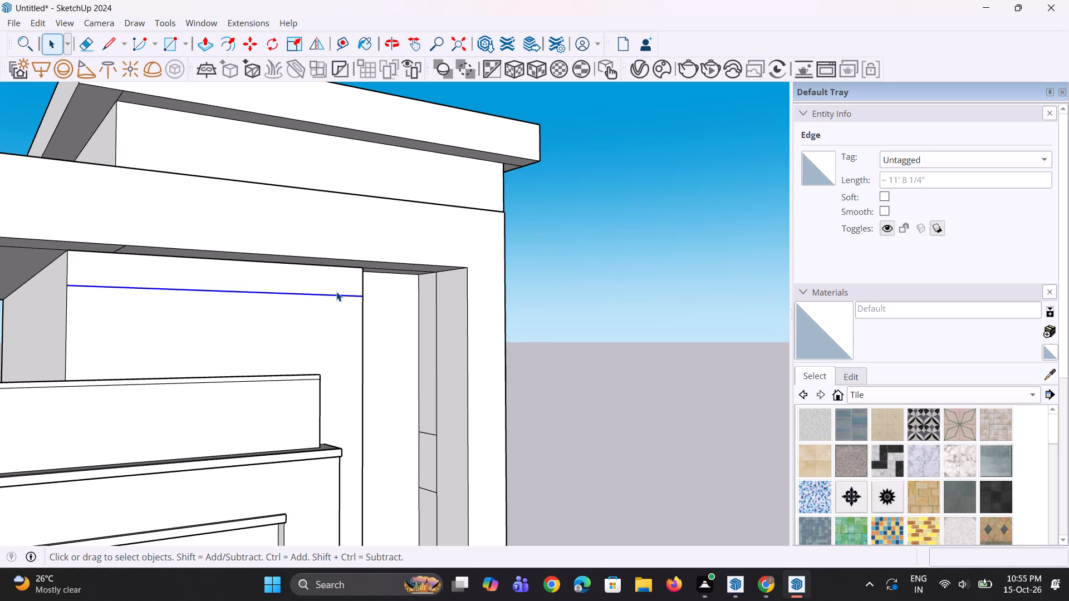
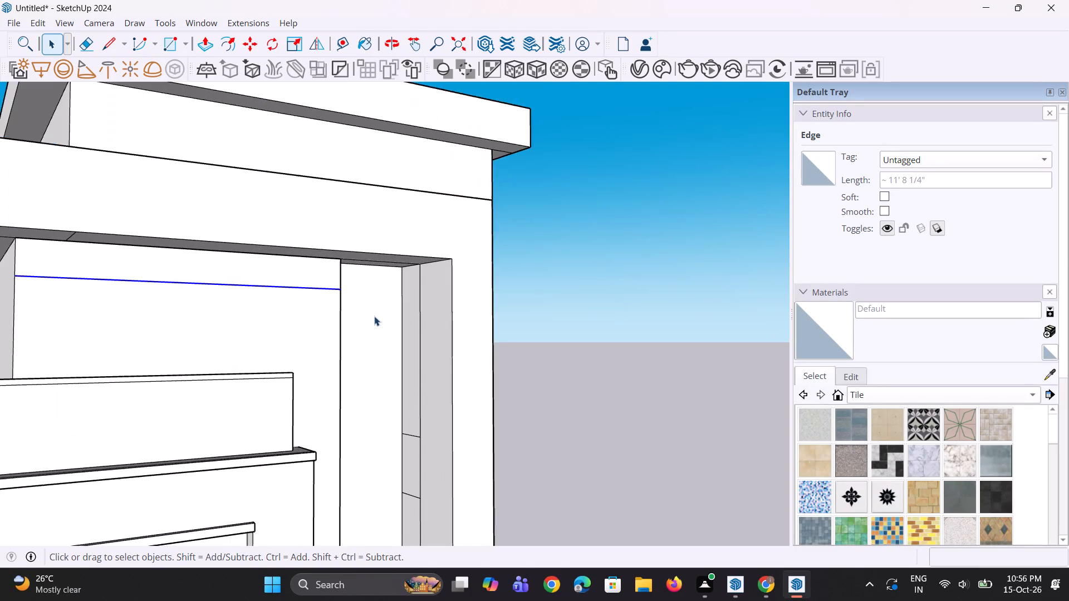
Move the selected line slightly down the front wall along the recess edge.
{"action": "scroll", "coordinate": [372, 317], "scroll_direction": "up", "scroll_amount": 1}
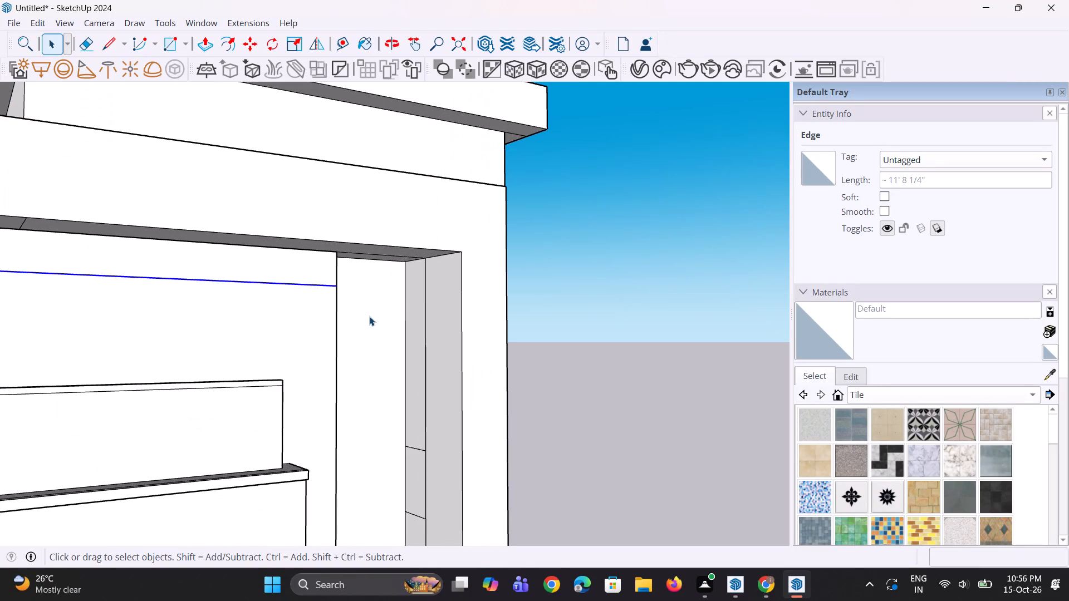
{"action": "key", "text": "m"}
{"action": "scroll", "coordinate": [346, 303], "scroll_direction": "up", "scroll_amount": 3}
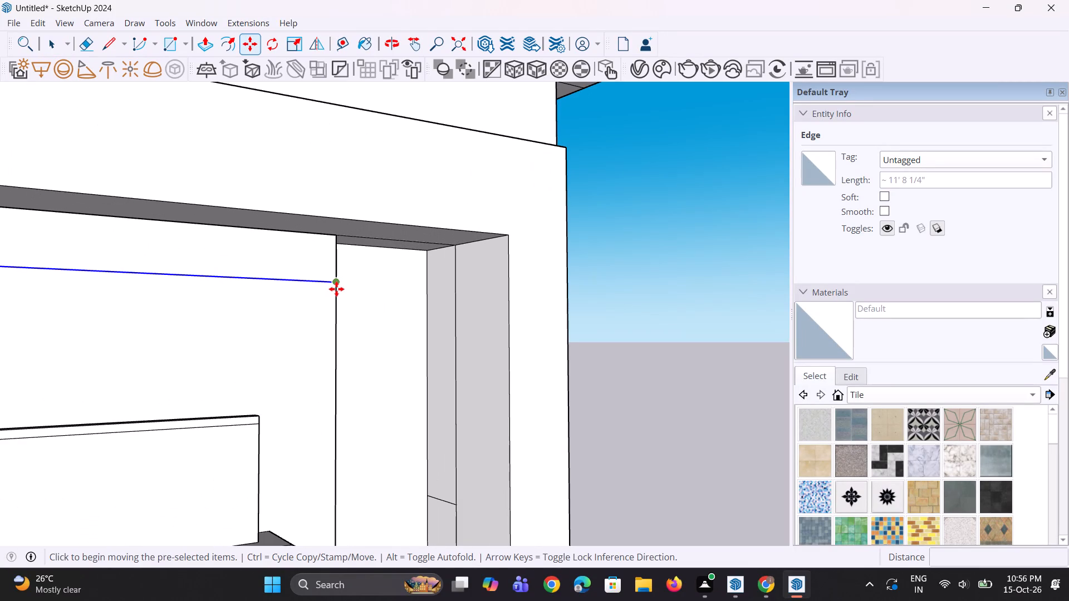
{"action": "left_click", "coordinate": [336, 289]}
{"action": "left_click", "coordinate": [333, 307]}
{"action": "scroll", "coordinate": [341, 297], "scroll_direction": "down", "scroll_amount": 5}
{"action": "middle_click_drag", "start_coordinate": [341, 297], "coordinate": [314, 297]}
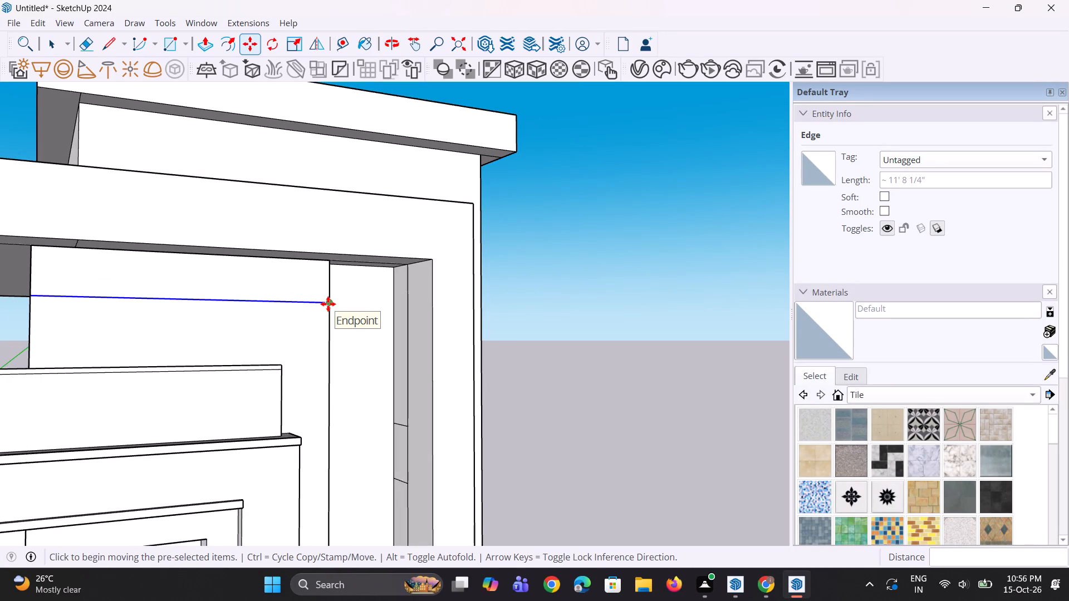
Copy the line about 2' 9 3/8" down the front wall and repeat the copy 15 times.
{"action": "left_click", "coordinate": [328, 304]}
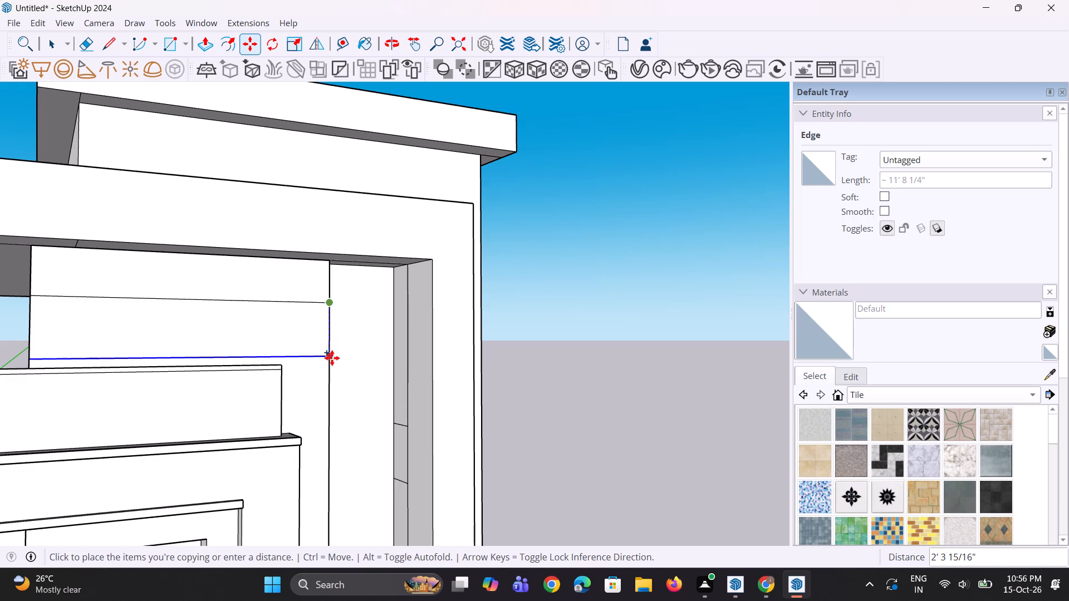
{"action": "left_click", "coordinate": [333, 361]}
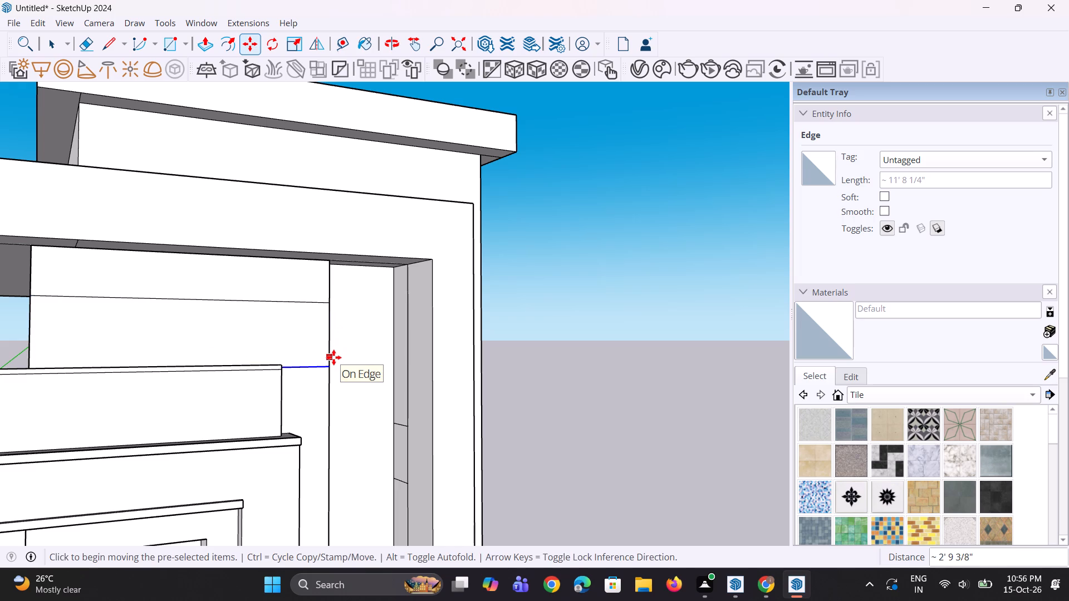
{"action": "type", "text": "*15"}
{"action": "key", "text": "Return"}
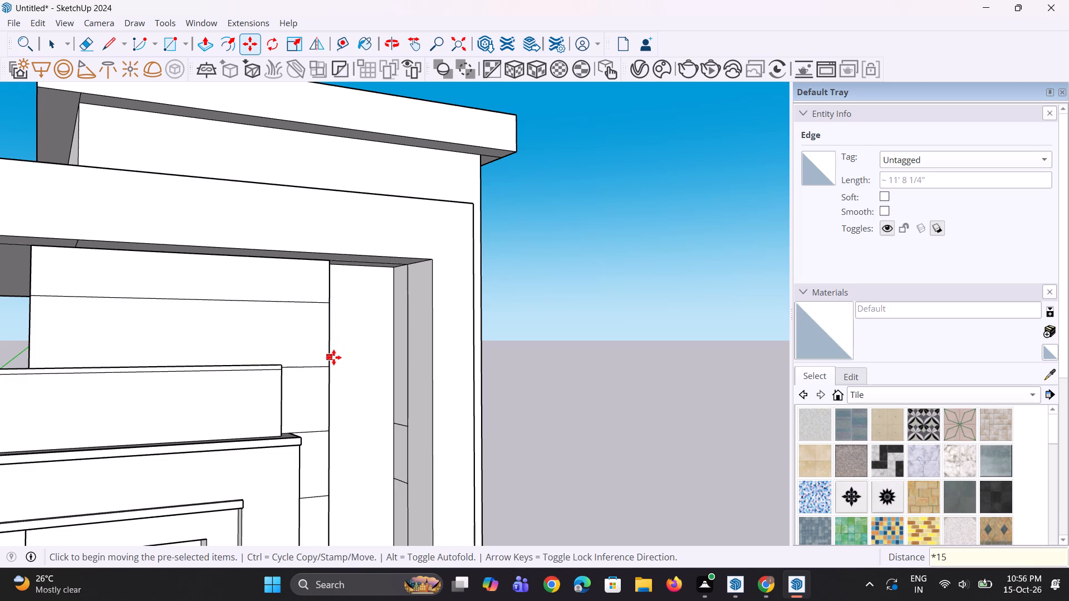
Delete the uppermost surplus line floating beneath the building's base.
{"action": "scroll", "coordinate": [333, 351], "scroll_direction": "down", "scroll_amount": 16}
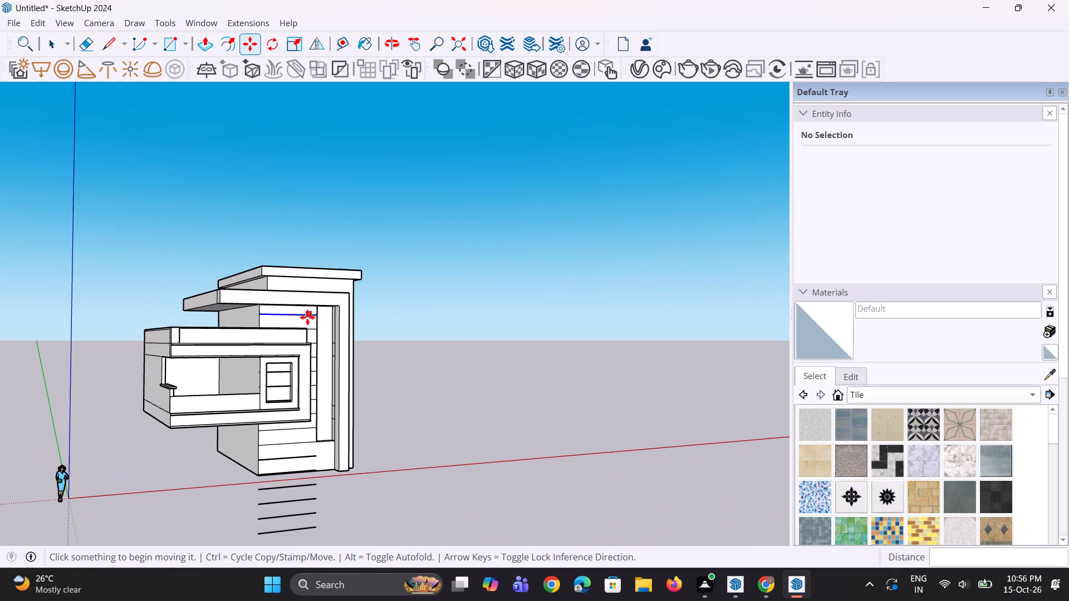
{"action": "scroll", "coordinate": [249, 568], "scroll_direction": "up", "scroll_amount": 5}
{"action": "scroll", "coordinate": [280, 491], "scroll_direction": "up", "scroll_amount": 10}
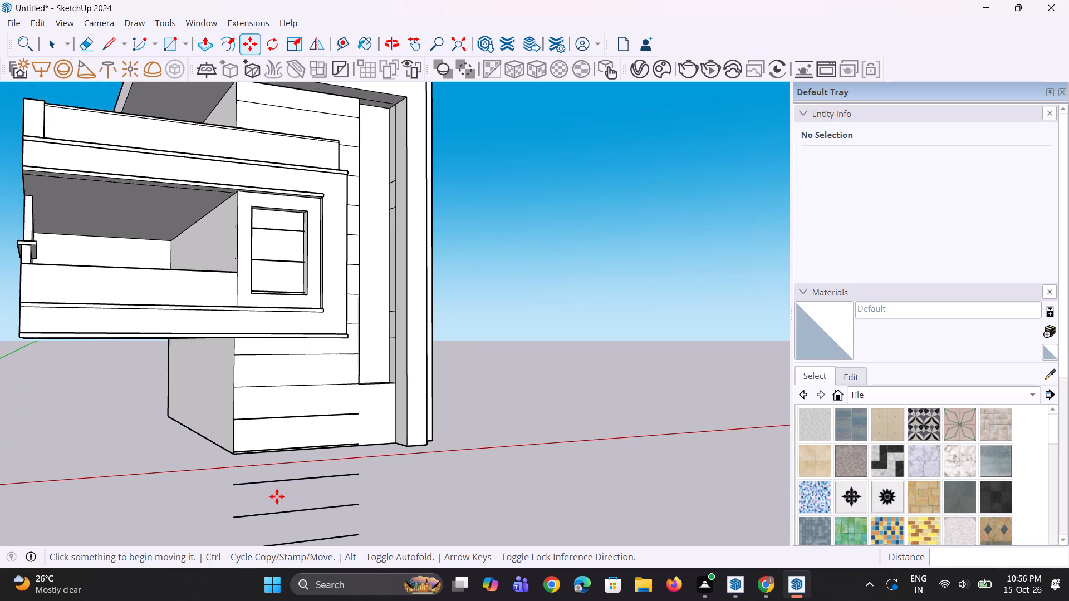
{"action": "scroll", "coordinate": [277, 496], "scroll_direction": "down", "scroll_amount": 2}
{"action": "middle_click_drag", "start_coordinate": [277, 496], "coordinate": [283, 460]}
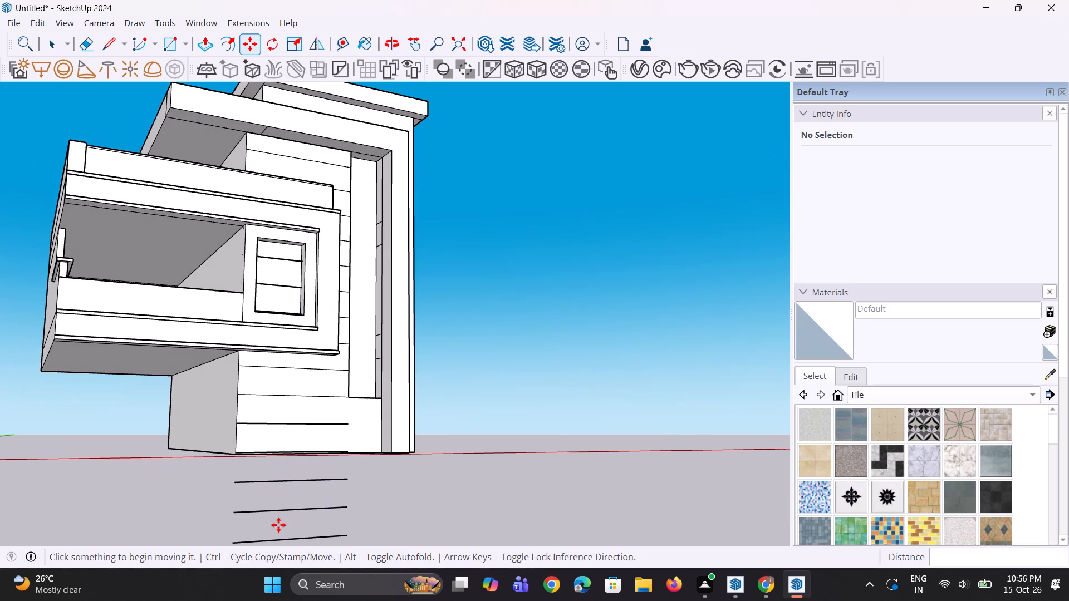
{"action": "key", "text": "space"}
{"action": "key", "text": "space"}
{"action": "left_click", "coordinate": [248, 485]}
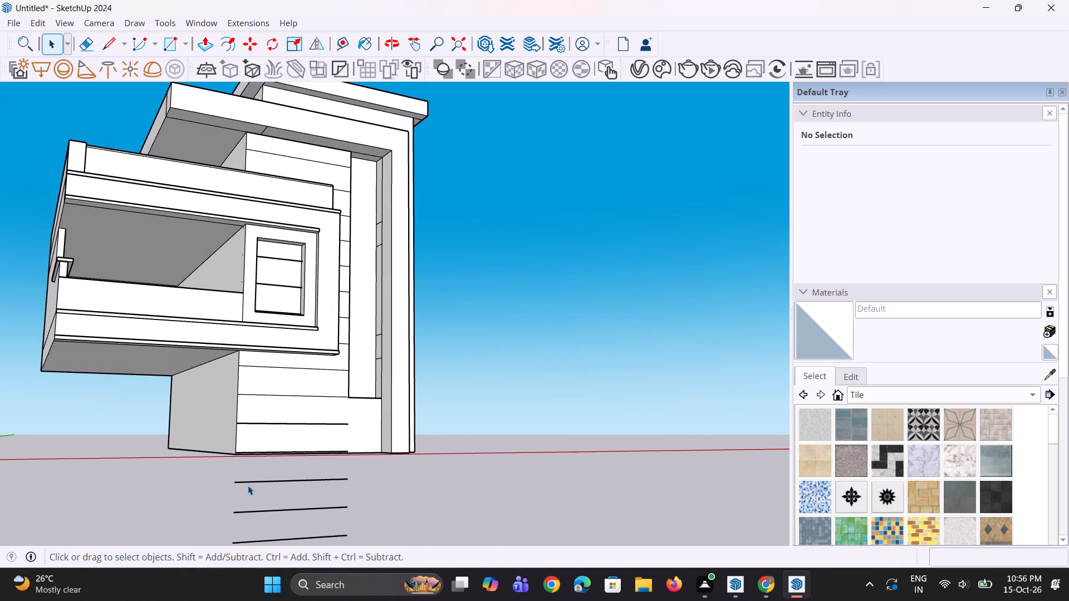
{"action": "left_click", "coordinate": [263, 485]}
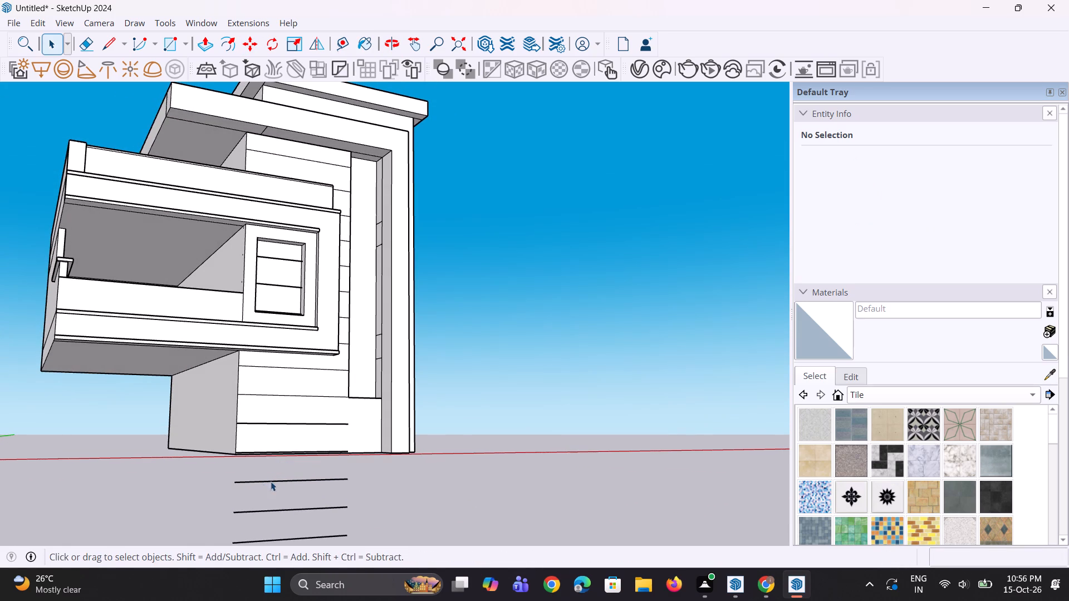
{"action": "left_click", "coordinate": [271, 481]}
{"action": "key", "text": "Delete"}
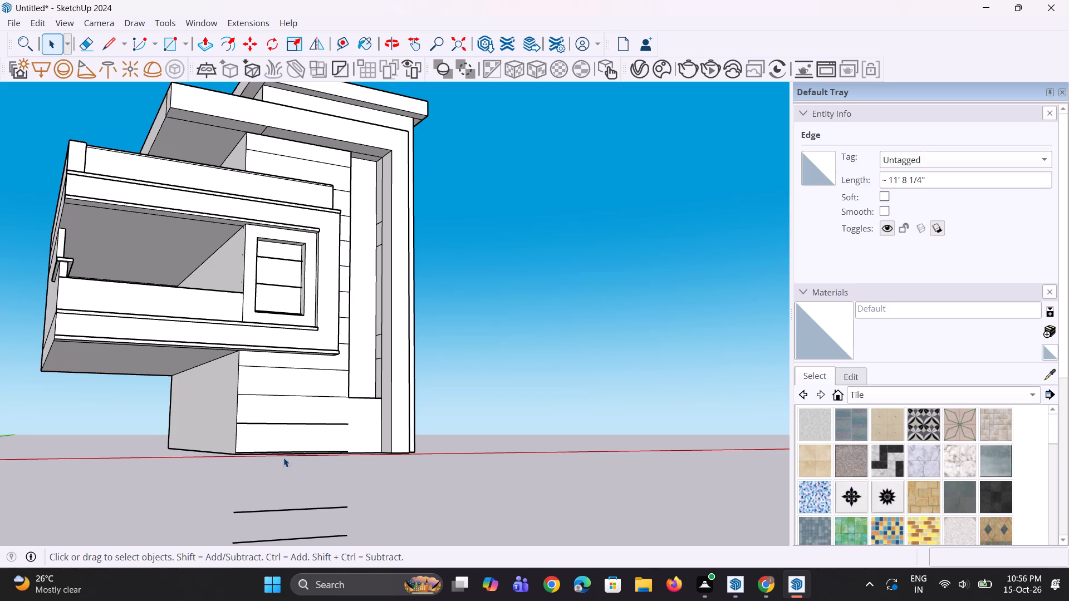
Delete the three remaining surplus lines floating beneath the building's base.
{"action": "scroll", "coordinate": [283, 457], "scroll_direction": "up", "scroll_amount": 20}
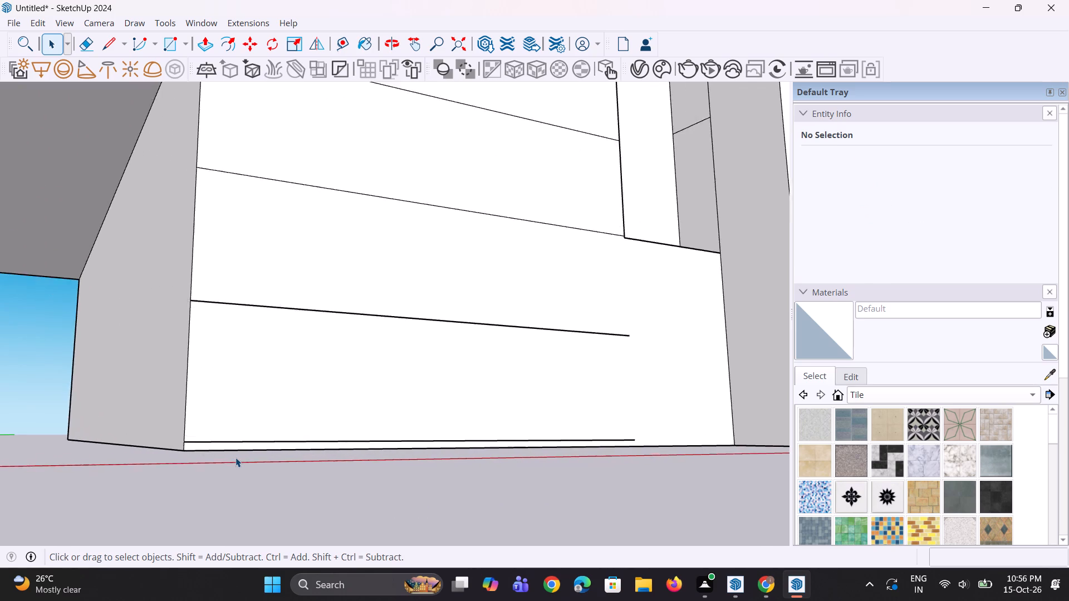
{"action": "scroll", "coordinate": [236, 457], "scroll_direction": "up", "scroll_amount": 3}
{"action": "scroll", "coordinate": [239, 457], "scroll_direction": "down", "scroll_amount": 8}
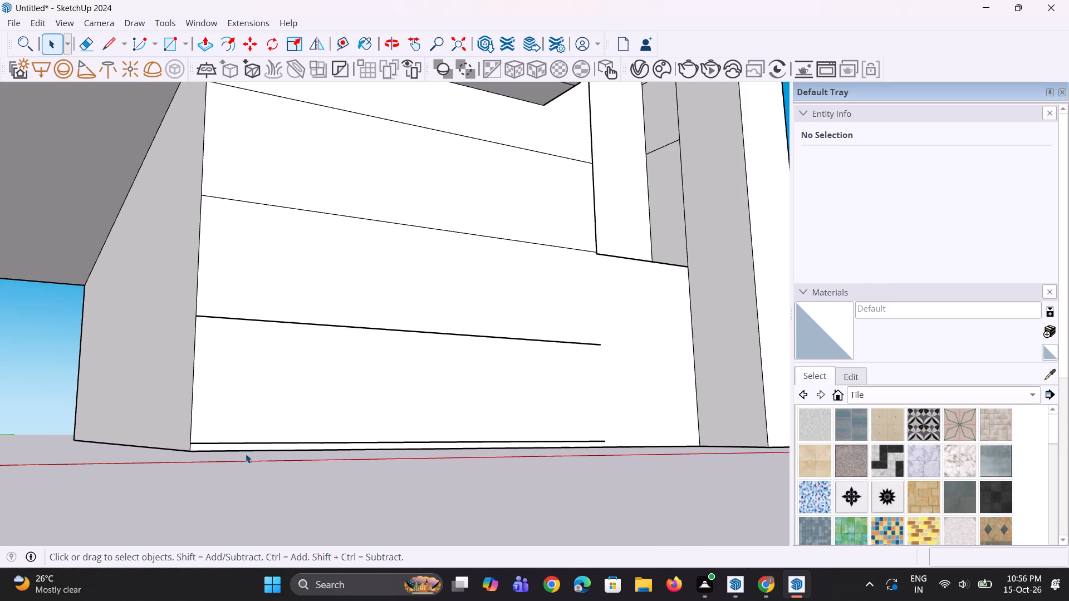
{"action": "scroll", "coordinate": [245, 450], "scroll_direction": "down", "scroll_amount": 5}
{"action": "middle_click_drag", "start_coordinate": [285, 451], "coordinate": [35, 460]}
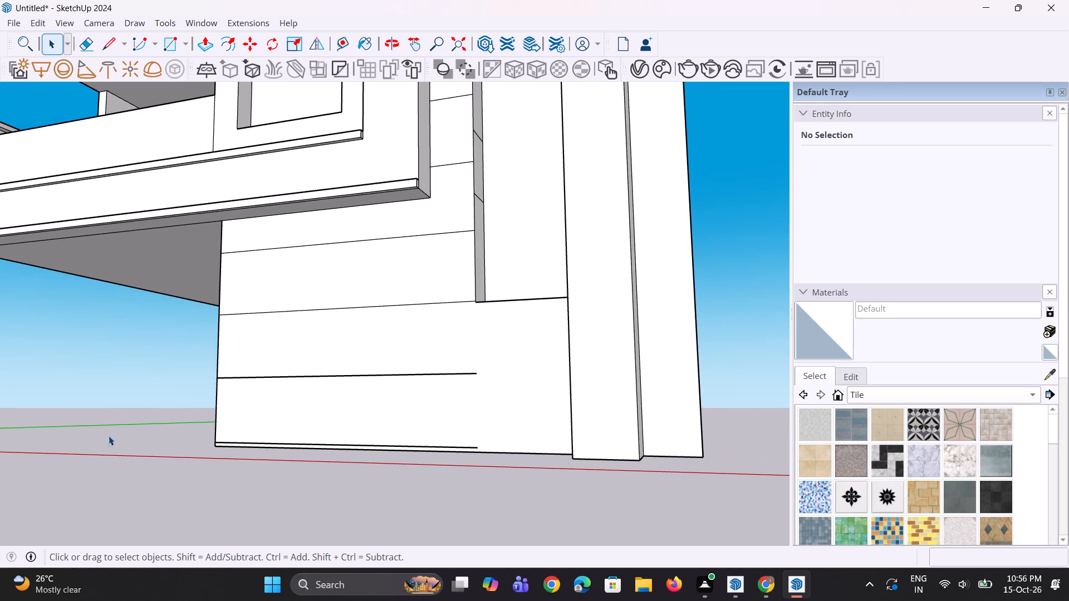
{"action": "scroll", "coordinate": [148, 408], "scroll_direction": "down", "scroll_amount": 4}
{"action": "scroll", "coordinate": [261, 372], "scroll_direction": "down", "scroll_amount": 5}
{"action": "left_click", "coordinate": [228, 454]}
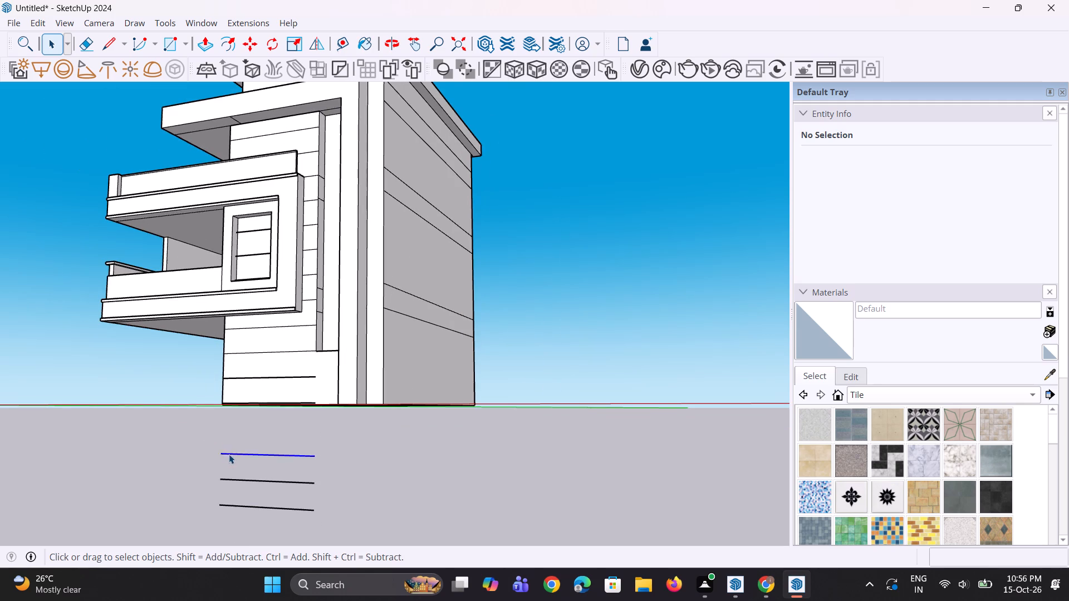
{"action": "key", "text": "Delete"}
{"action": "left_click", "coordinate": [238, 479]}
{"action": "key", "text": "Delete"}
{"action": "left_click", "coordinate": [241, 504]}
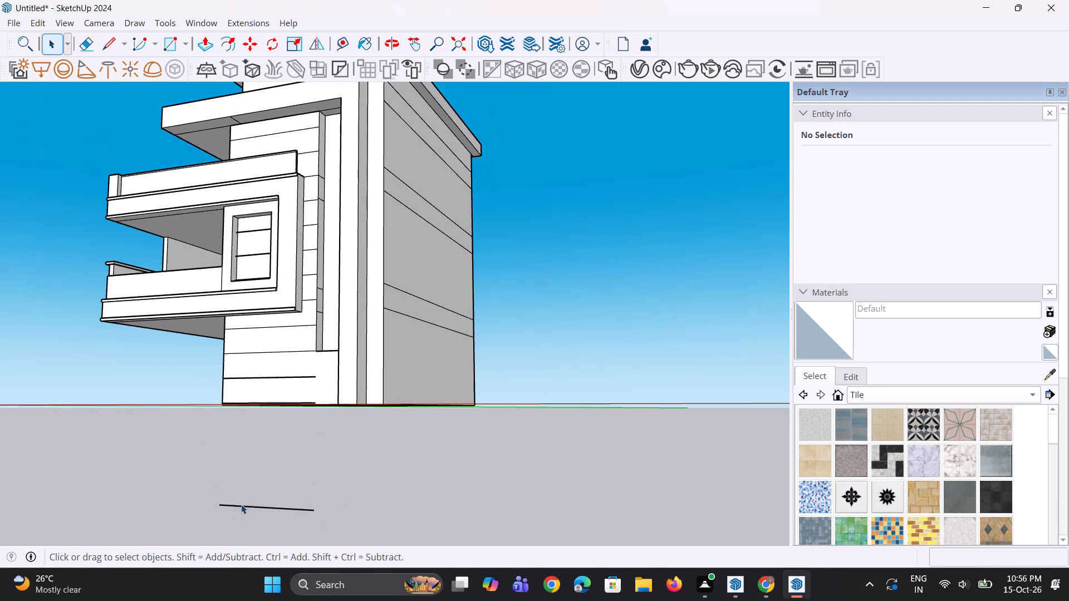
{"action": "left_click", "coordinate": [242, 507]}
{"action": "key", "text": "Delete"}
Draw a vertical line about 5' 6 1/8" long from the lowest line's end up to the tall recess's bottom corner.
{"action": "scroll", "coordinate": [242, 475], "scroll_direction": "down", "scroll_amount": 5}
{"action": "middle_click_drag", "start_coordinate": [238, 470], "coordinate": [247, 465]}
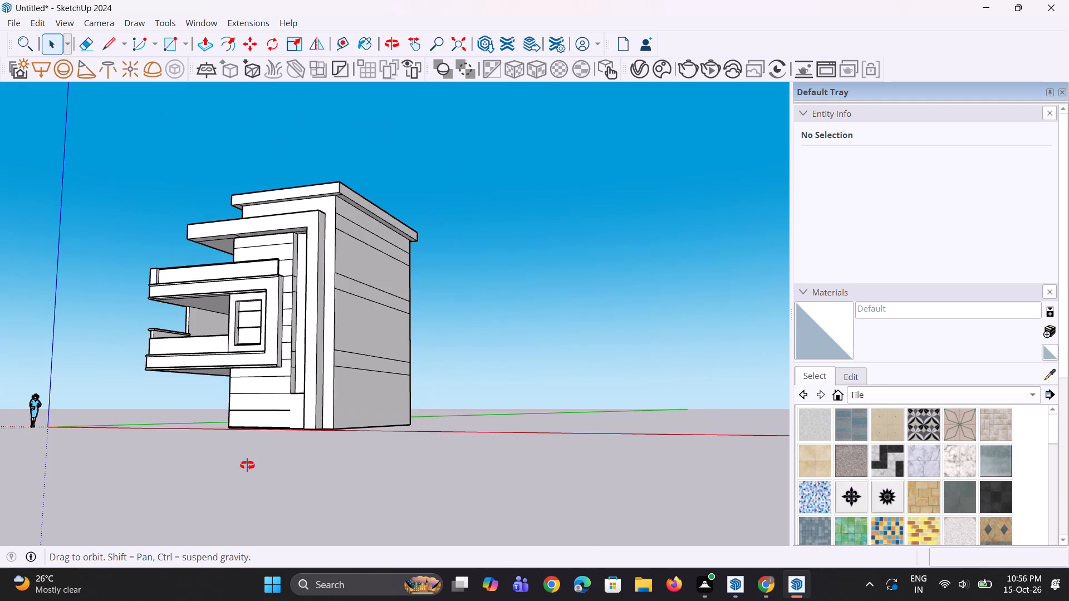
{"action": "middle_click_drag", "start_coordinate": [247, 465], "coordinate": [275, 456]}
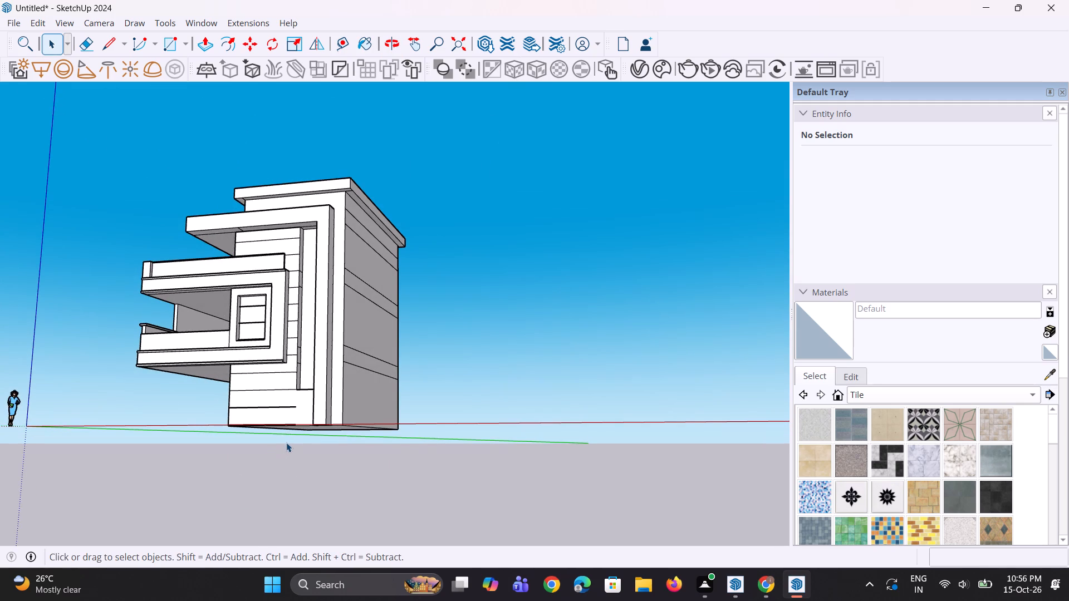
{"action": "scroll", "coordinate": [288, 441], "scroll_direction": "up", "scroll_amount": 11}
{"action": "middle_click_drag", "start_coordinate": [286, 440], "coordinate": [356, 455]}
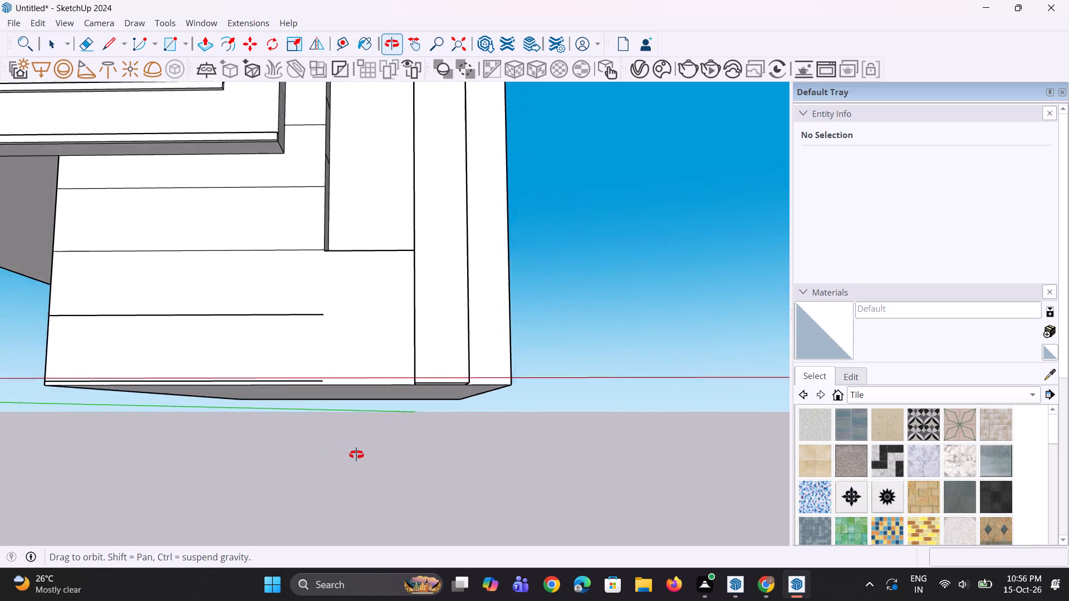
{"action": "middle_click_drag", "start_coordinate": [356, 455], "coordinate": [363, 461]}
{"action": "key", "text": "l"}
{"action": "scroll", "coordinate": [347, 425], "scroll_direction": "up", "scroll_amount": 2}
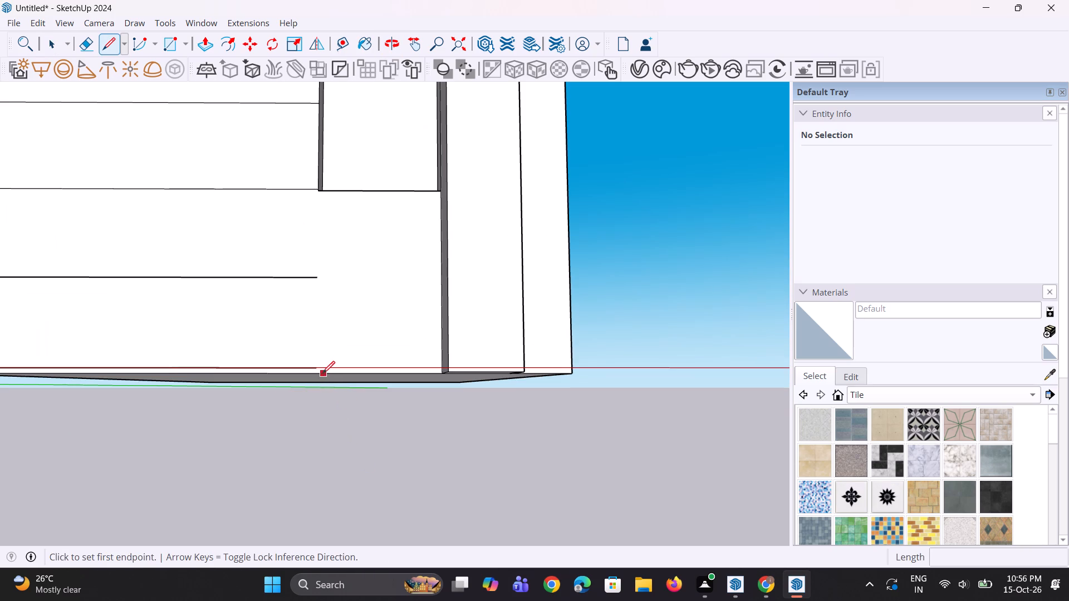
{"action": "left_click", "coordinate": [317, 367]}
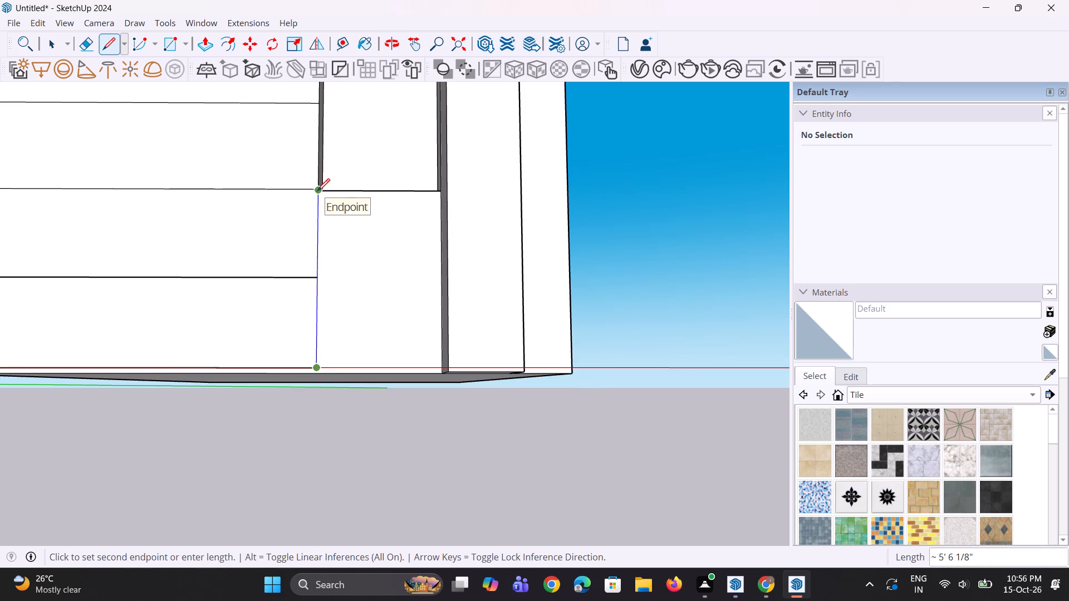
{"action": "left_click", "coordinate": [317, 191]}
{"action": "key", "text": "space"}
{"action": "key", "text": "space"}
Move the lowest horizontal line about 2" down onto the base edge of the front wall.
{"action": "scroll", "coordinate": [325, 333], "scroll_direction": "down", "scroll_amount": 7}
{"action": "scroll", "coordinate": [299, 347], "scroll_direction": "up", "scroll_amount": 2}
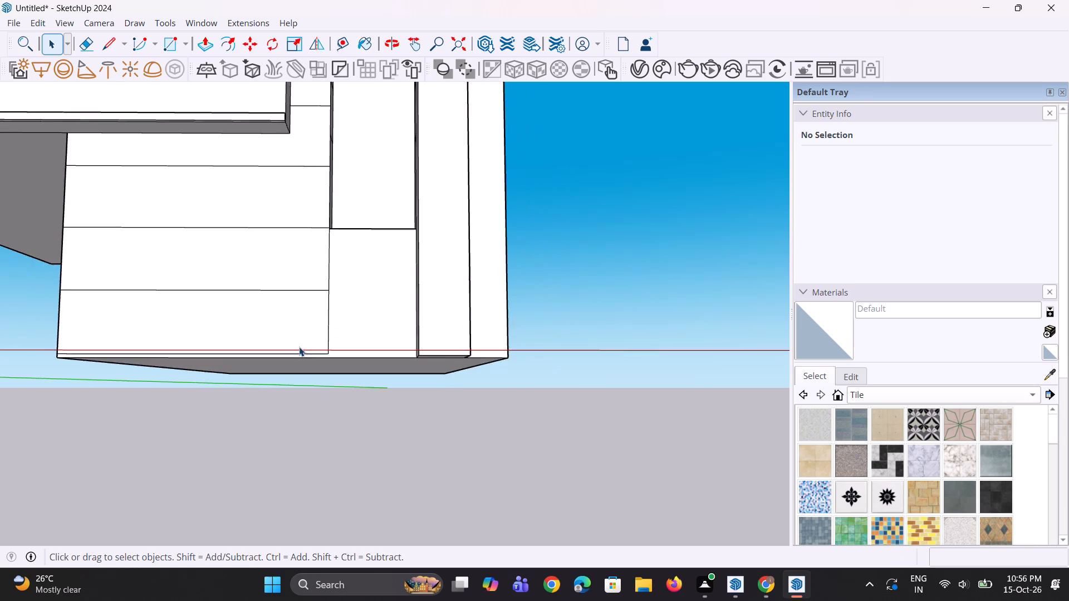
{"action": "scroll", "coordinate": [299, 347], "scroll_direction": "up", "scroll_amount": 5}
{"action": "left_click", "coordinate": [313, 354]}
{"action": "scroll", "coordinate": [318, 354], "scroll_direction": "up", "scroll_amount": 2}
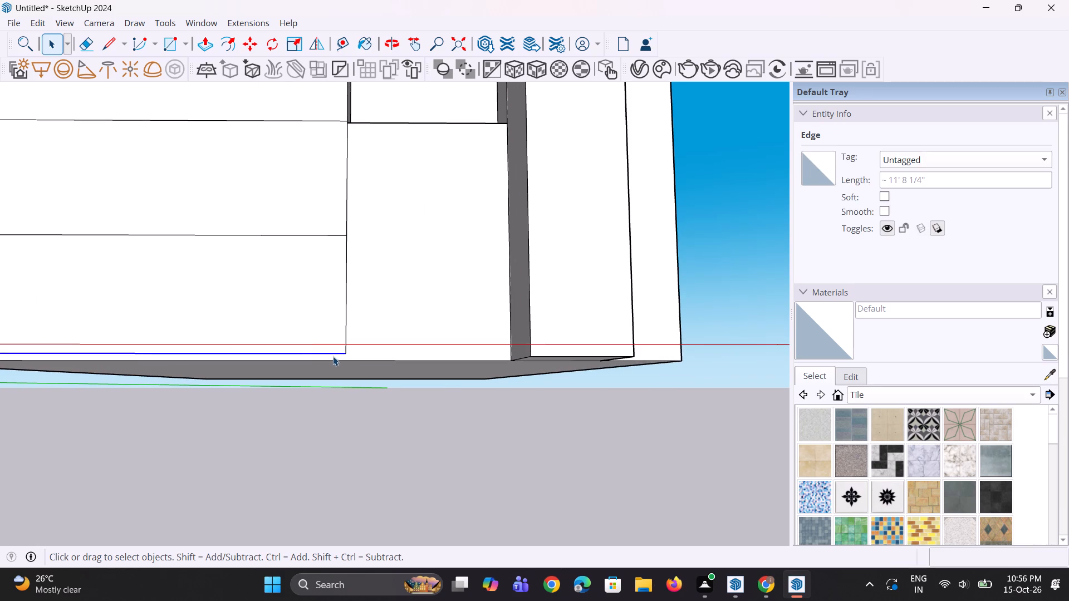
{"action": "key", "text": "m"}
{"action": "left_click", "coordinate": [340, 355]}
{"action": "left_click", "coordinate": [343, 362]}
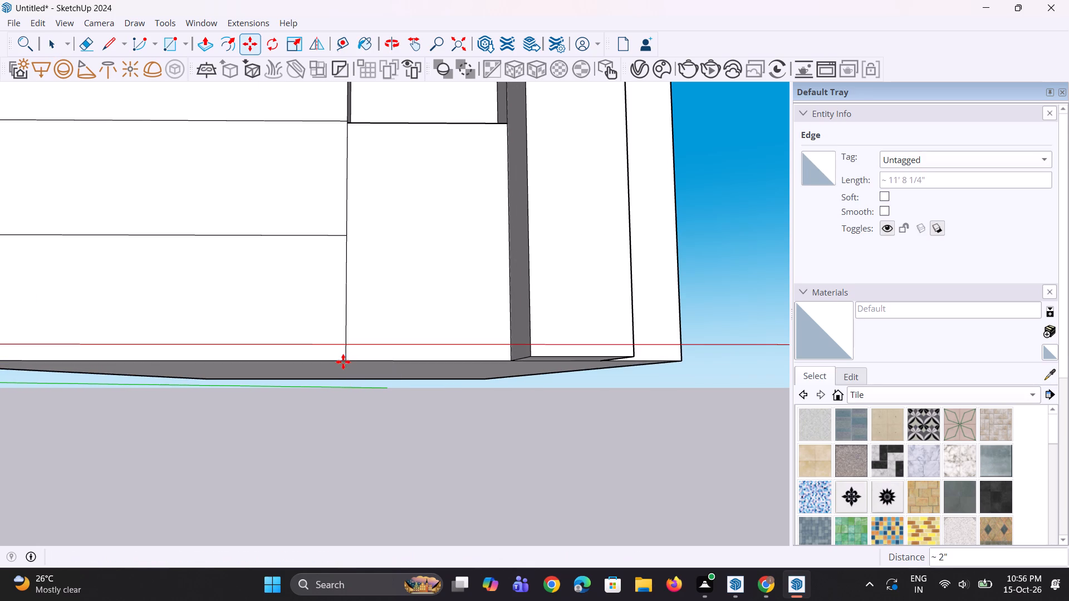
{"action": "key", "text": "space"}
{"action": "key", "text": "space"}
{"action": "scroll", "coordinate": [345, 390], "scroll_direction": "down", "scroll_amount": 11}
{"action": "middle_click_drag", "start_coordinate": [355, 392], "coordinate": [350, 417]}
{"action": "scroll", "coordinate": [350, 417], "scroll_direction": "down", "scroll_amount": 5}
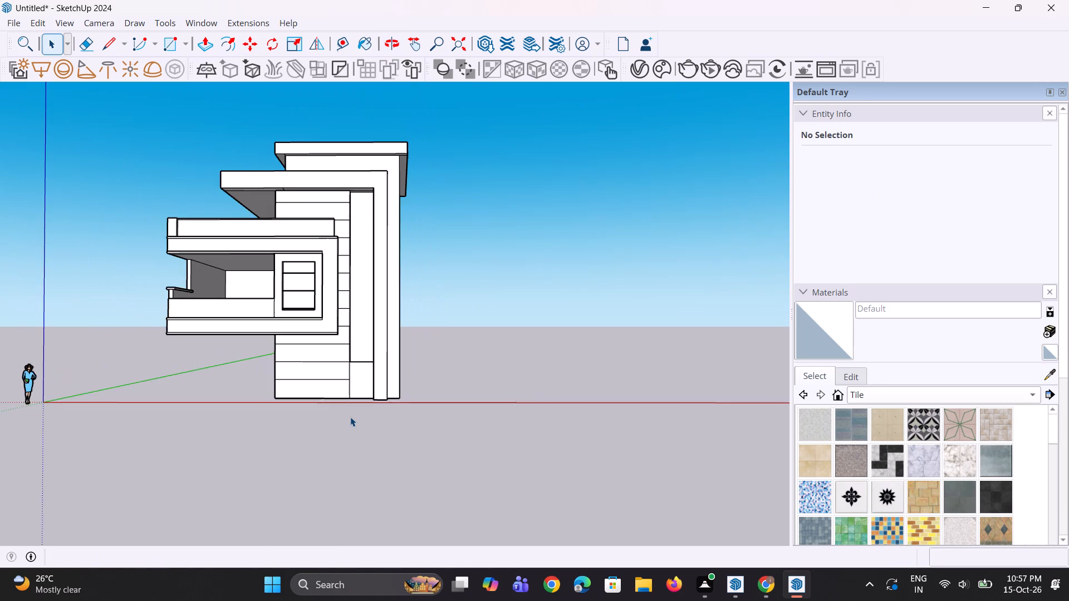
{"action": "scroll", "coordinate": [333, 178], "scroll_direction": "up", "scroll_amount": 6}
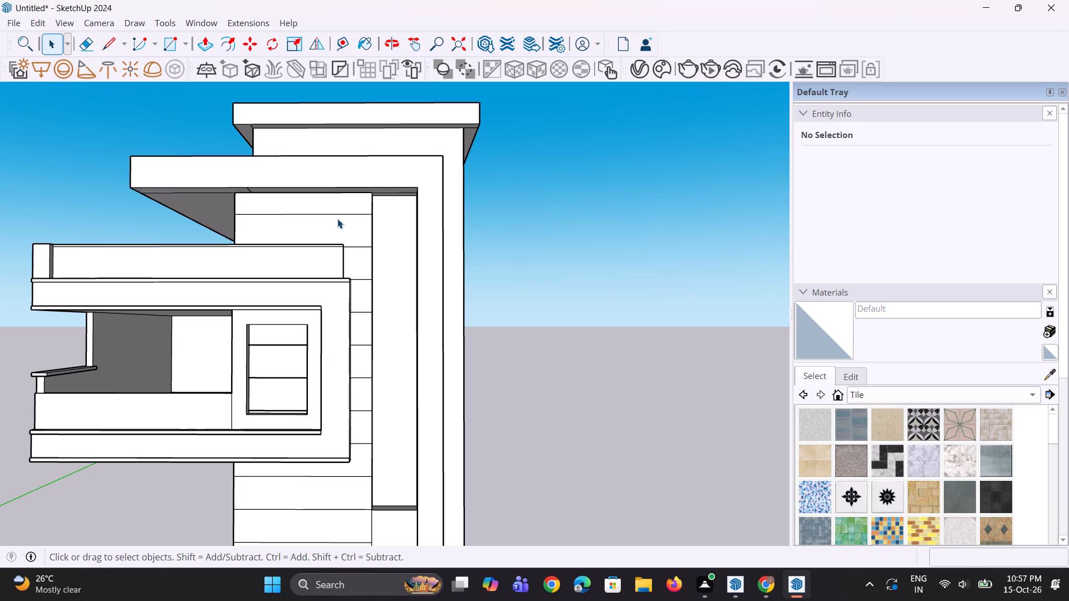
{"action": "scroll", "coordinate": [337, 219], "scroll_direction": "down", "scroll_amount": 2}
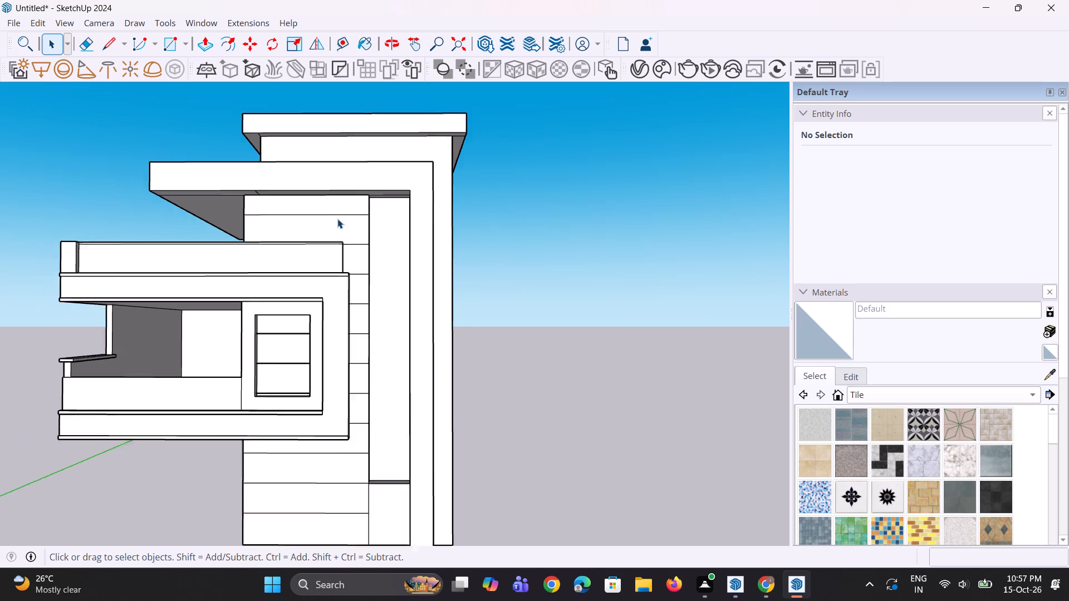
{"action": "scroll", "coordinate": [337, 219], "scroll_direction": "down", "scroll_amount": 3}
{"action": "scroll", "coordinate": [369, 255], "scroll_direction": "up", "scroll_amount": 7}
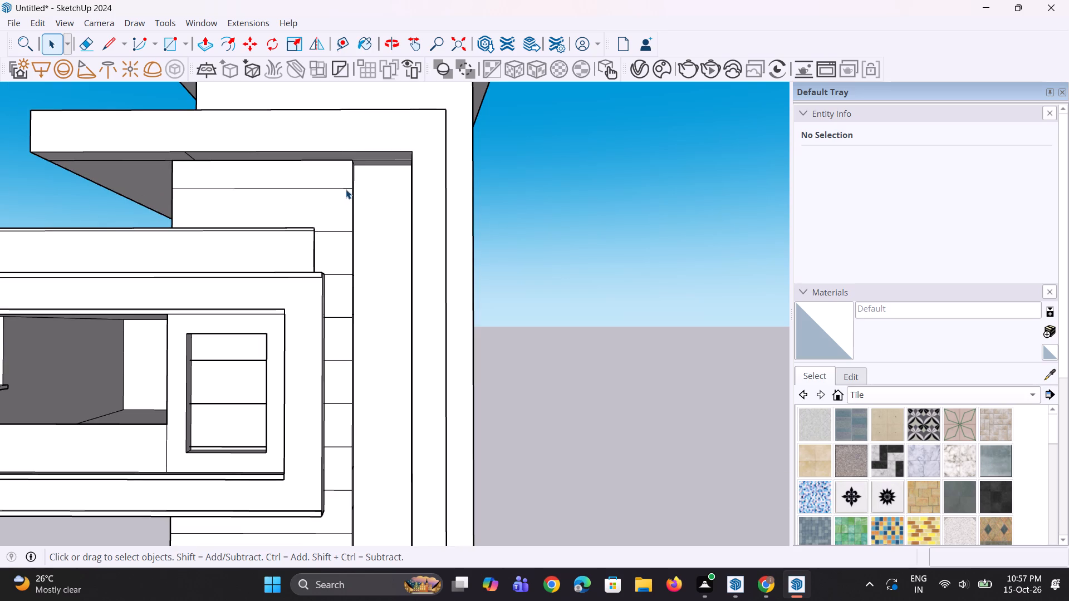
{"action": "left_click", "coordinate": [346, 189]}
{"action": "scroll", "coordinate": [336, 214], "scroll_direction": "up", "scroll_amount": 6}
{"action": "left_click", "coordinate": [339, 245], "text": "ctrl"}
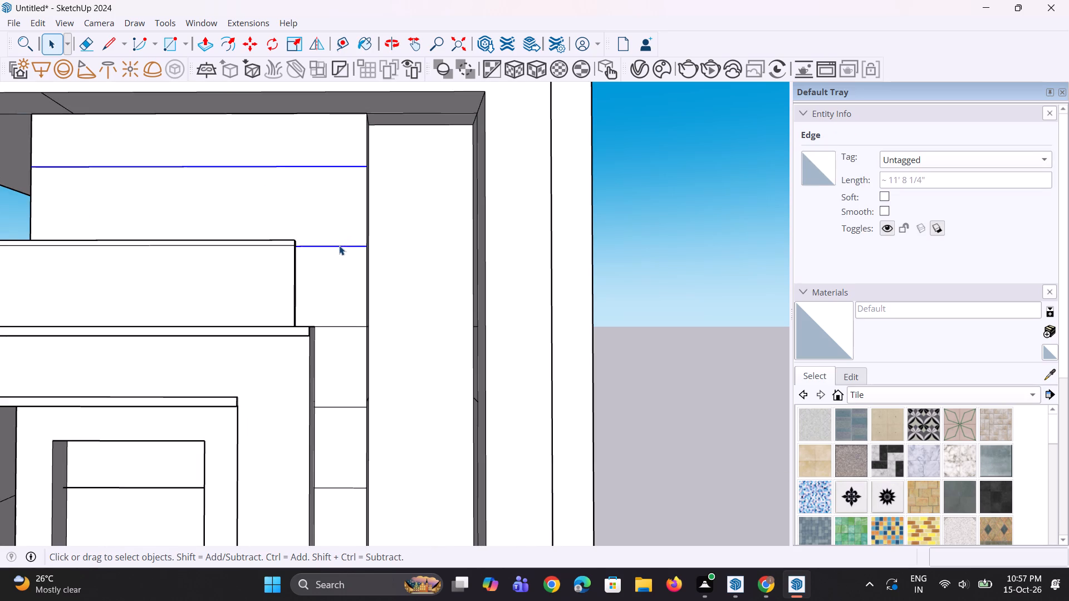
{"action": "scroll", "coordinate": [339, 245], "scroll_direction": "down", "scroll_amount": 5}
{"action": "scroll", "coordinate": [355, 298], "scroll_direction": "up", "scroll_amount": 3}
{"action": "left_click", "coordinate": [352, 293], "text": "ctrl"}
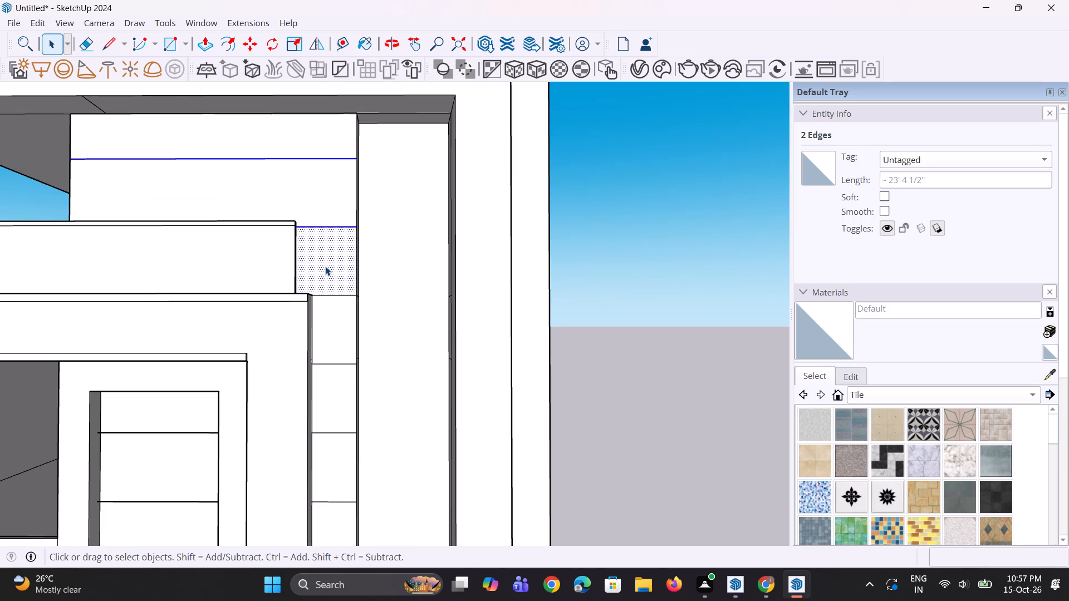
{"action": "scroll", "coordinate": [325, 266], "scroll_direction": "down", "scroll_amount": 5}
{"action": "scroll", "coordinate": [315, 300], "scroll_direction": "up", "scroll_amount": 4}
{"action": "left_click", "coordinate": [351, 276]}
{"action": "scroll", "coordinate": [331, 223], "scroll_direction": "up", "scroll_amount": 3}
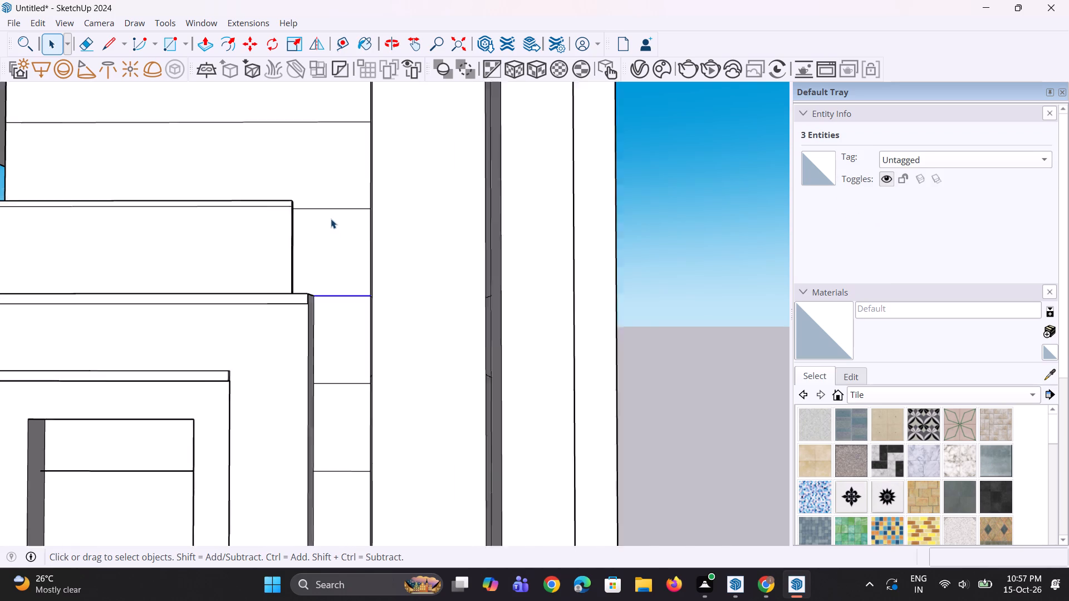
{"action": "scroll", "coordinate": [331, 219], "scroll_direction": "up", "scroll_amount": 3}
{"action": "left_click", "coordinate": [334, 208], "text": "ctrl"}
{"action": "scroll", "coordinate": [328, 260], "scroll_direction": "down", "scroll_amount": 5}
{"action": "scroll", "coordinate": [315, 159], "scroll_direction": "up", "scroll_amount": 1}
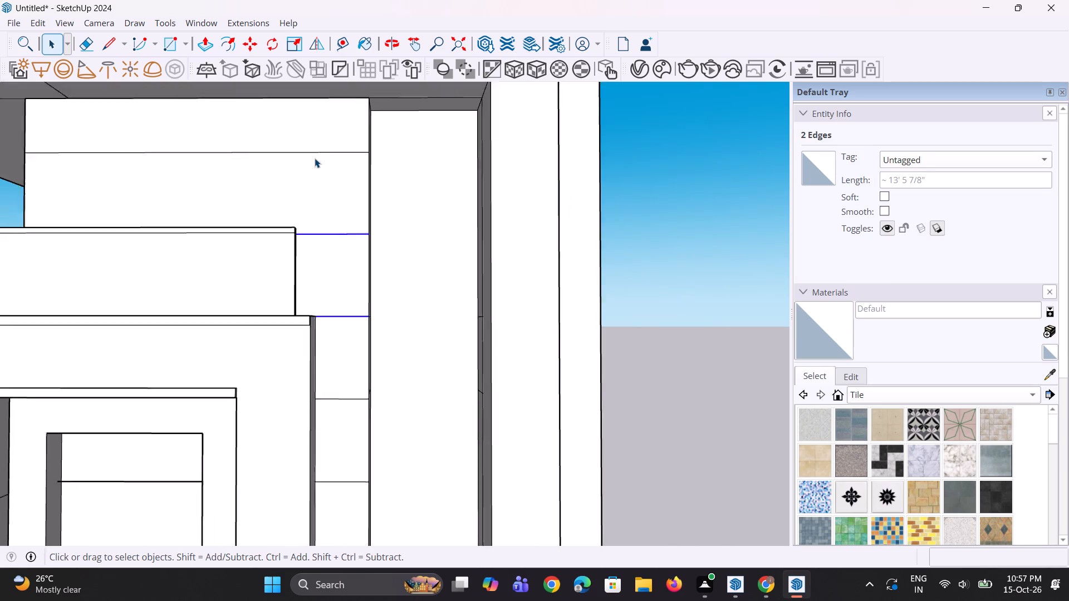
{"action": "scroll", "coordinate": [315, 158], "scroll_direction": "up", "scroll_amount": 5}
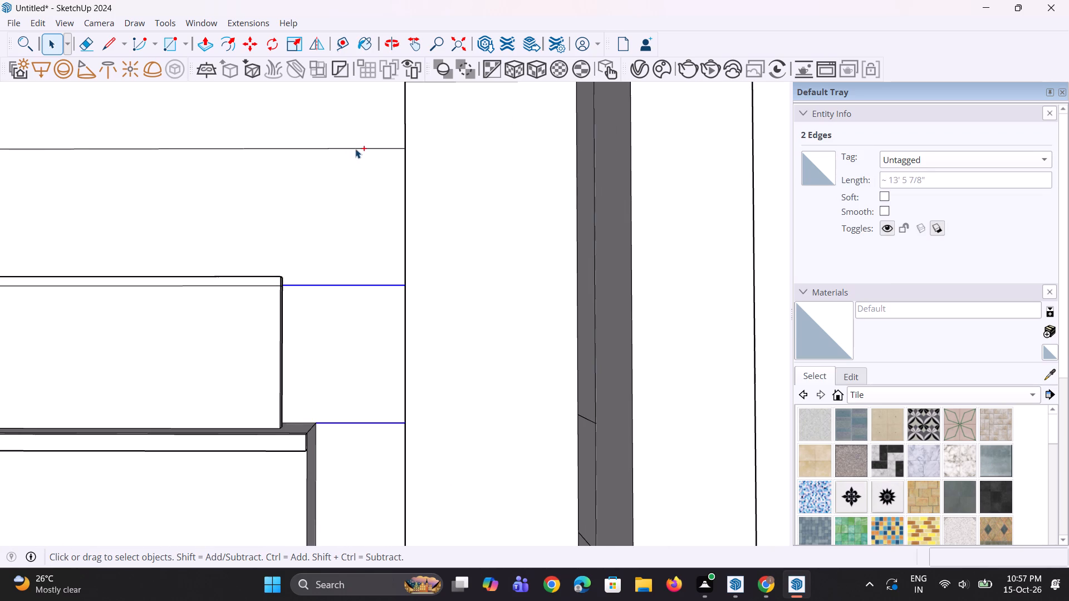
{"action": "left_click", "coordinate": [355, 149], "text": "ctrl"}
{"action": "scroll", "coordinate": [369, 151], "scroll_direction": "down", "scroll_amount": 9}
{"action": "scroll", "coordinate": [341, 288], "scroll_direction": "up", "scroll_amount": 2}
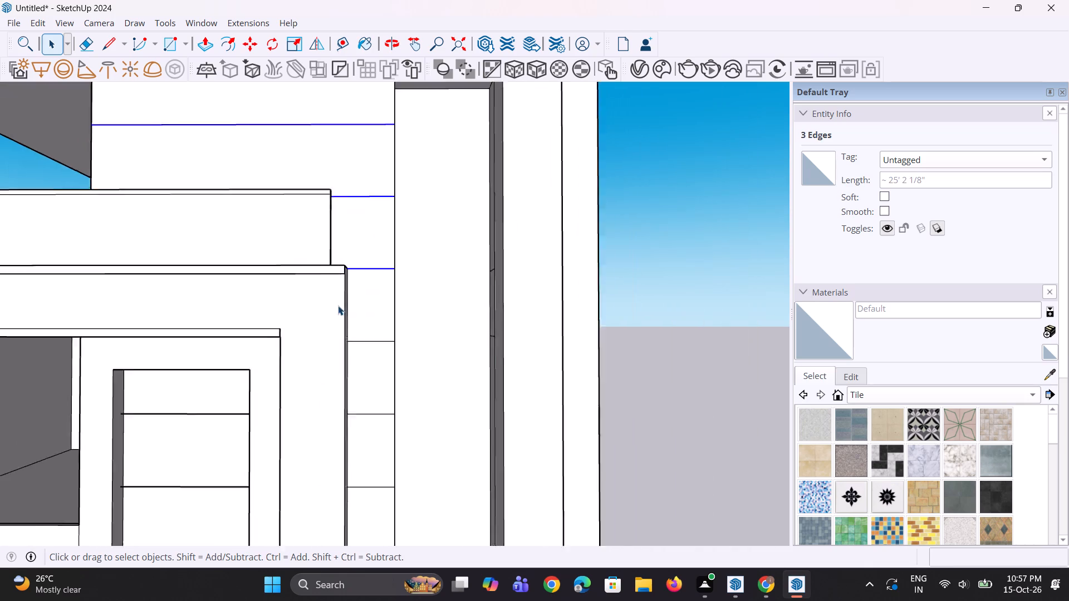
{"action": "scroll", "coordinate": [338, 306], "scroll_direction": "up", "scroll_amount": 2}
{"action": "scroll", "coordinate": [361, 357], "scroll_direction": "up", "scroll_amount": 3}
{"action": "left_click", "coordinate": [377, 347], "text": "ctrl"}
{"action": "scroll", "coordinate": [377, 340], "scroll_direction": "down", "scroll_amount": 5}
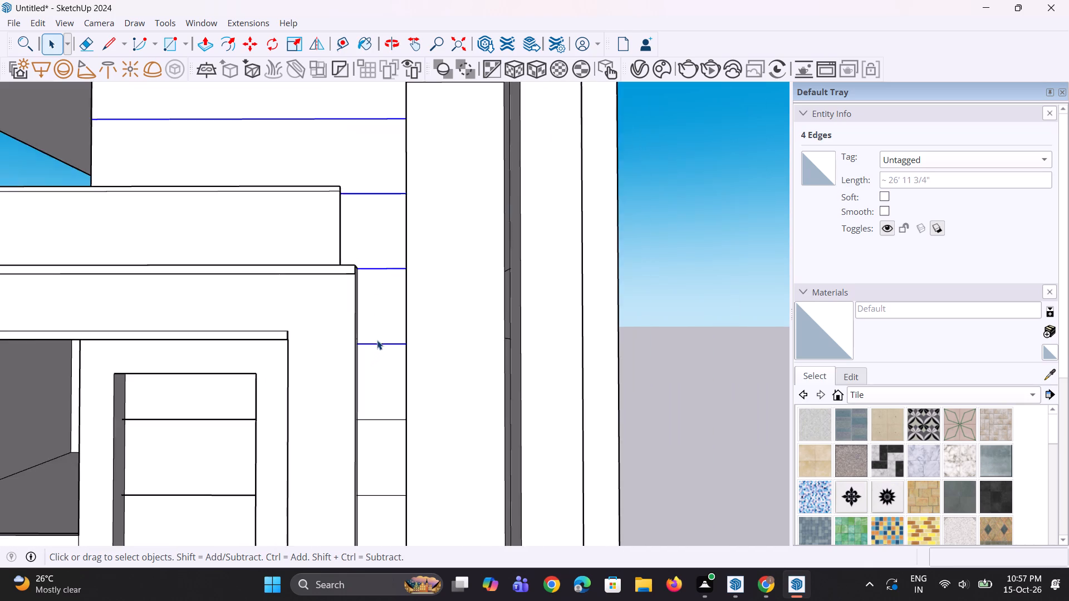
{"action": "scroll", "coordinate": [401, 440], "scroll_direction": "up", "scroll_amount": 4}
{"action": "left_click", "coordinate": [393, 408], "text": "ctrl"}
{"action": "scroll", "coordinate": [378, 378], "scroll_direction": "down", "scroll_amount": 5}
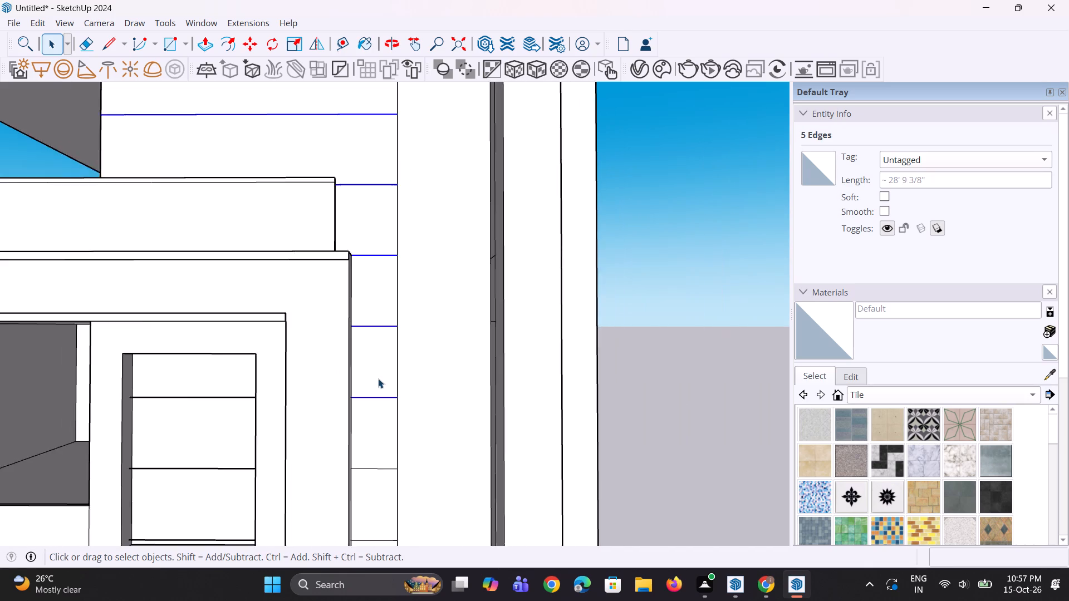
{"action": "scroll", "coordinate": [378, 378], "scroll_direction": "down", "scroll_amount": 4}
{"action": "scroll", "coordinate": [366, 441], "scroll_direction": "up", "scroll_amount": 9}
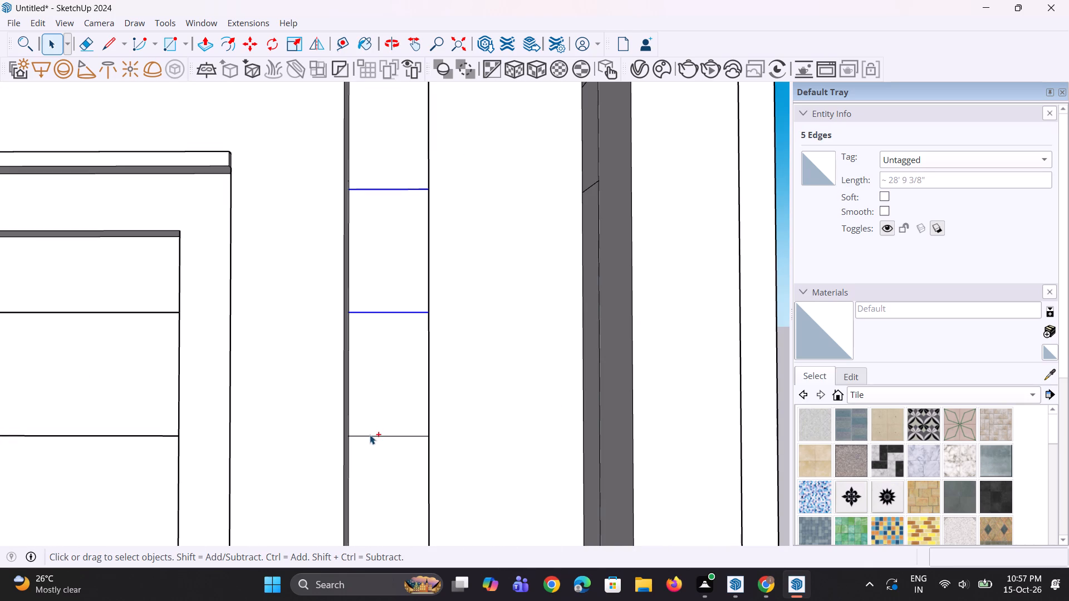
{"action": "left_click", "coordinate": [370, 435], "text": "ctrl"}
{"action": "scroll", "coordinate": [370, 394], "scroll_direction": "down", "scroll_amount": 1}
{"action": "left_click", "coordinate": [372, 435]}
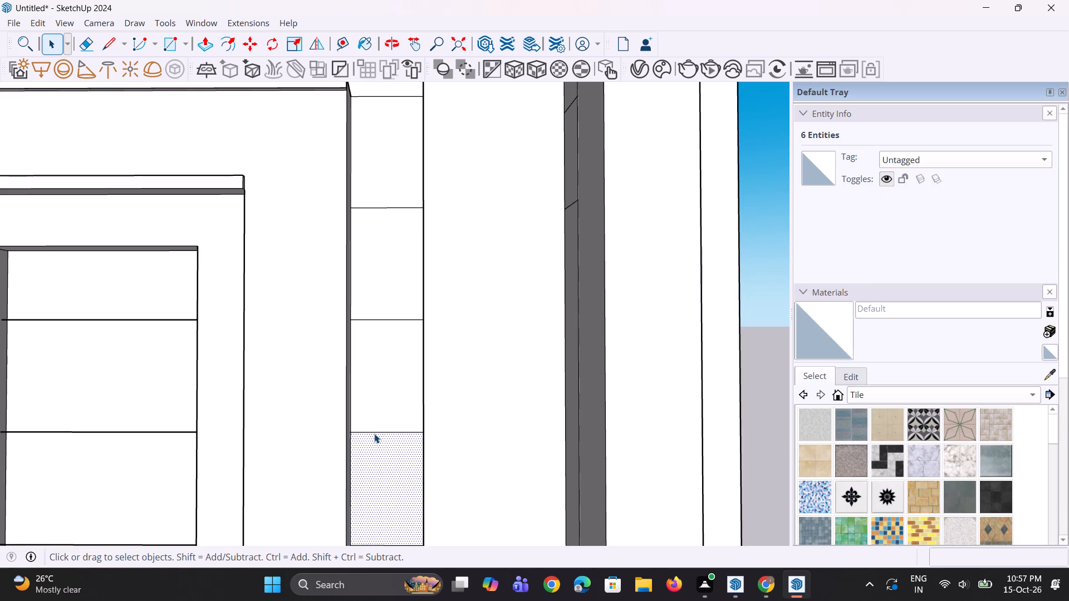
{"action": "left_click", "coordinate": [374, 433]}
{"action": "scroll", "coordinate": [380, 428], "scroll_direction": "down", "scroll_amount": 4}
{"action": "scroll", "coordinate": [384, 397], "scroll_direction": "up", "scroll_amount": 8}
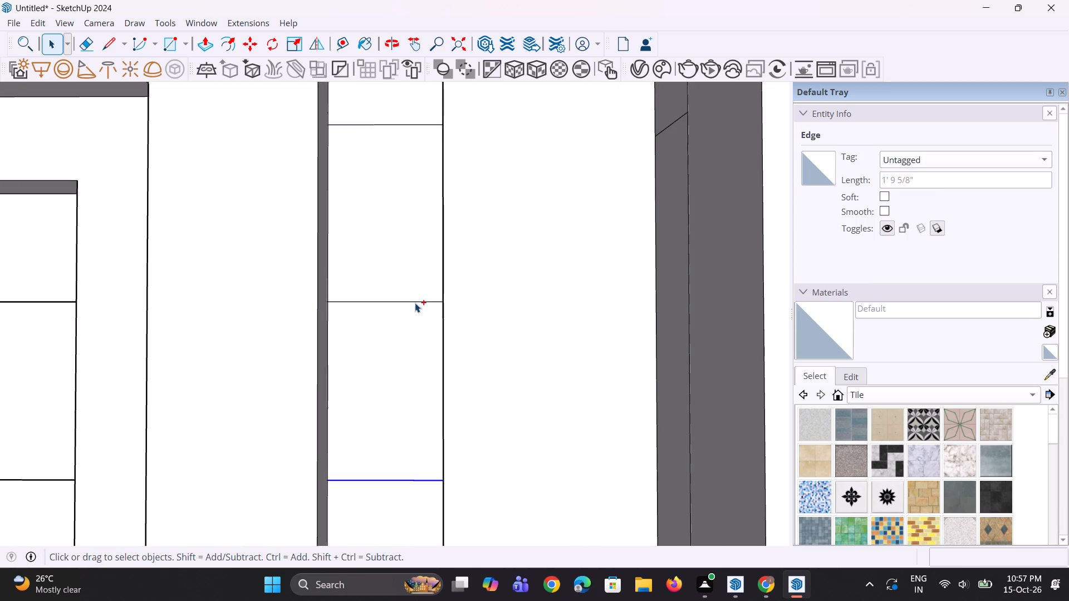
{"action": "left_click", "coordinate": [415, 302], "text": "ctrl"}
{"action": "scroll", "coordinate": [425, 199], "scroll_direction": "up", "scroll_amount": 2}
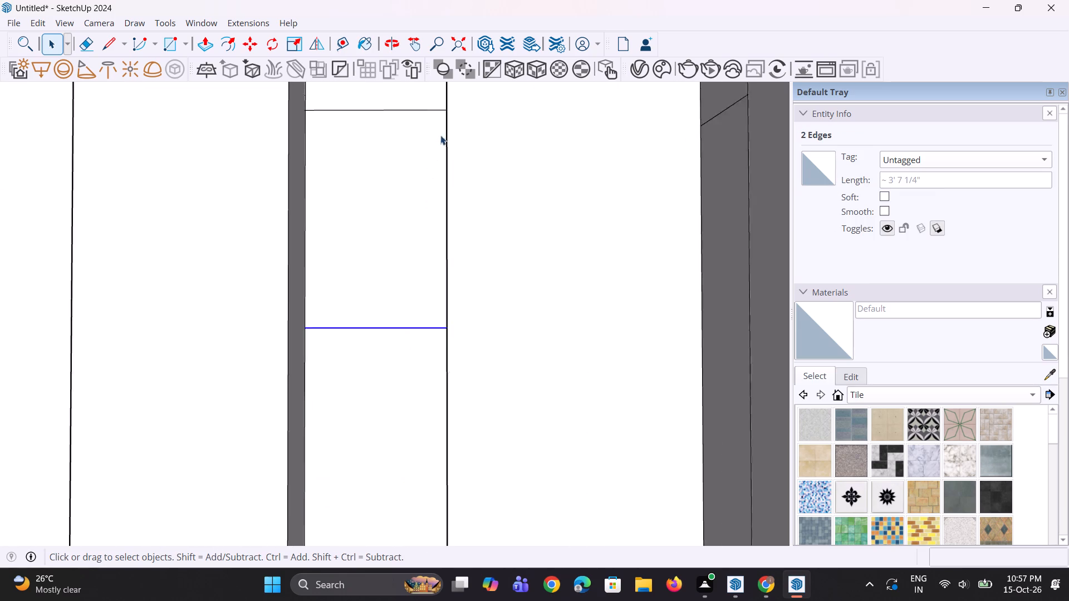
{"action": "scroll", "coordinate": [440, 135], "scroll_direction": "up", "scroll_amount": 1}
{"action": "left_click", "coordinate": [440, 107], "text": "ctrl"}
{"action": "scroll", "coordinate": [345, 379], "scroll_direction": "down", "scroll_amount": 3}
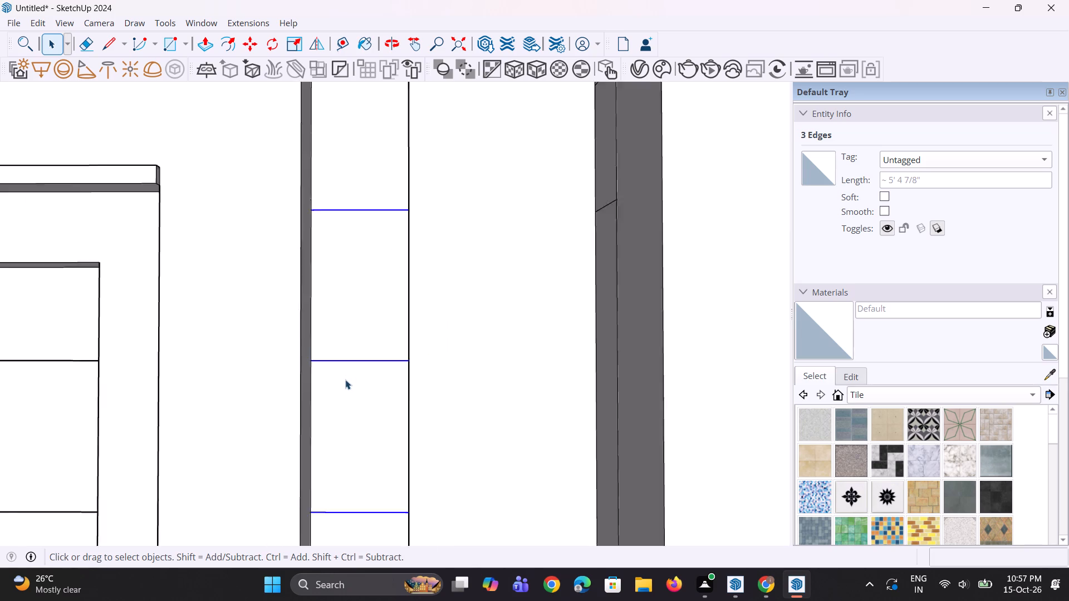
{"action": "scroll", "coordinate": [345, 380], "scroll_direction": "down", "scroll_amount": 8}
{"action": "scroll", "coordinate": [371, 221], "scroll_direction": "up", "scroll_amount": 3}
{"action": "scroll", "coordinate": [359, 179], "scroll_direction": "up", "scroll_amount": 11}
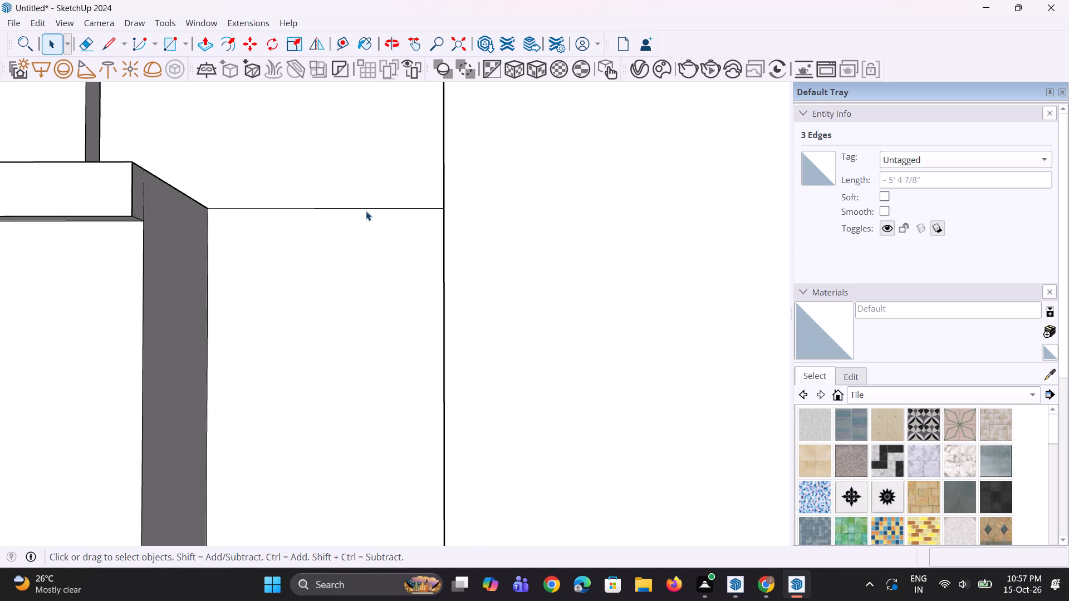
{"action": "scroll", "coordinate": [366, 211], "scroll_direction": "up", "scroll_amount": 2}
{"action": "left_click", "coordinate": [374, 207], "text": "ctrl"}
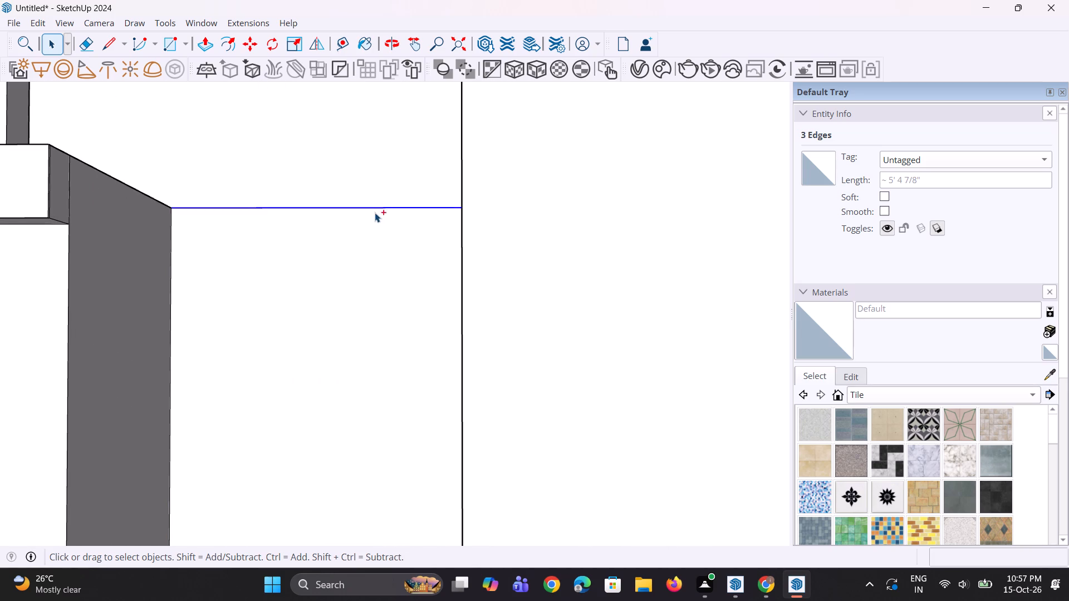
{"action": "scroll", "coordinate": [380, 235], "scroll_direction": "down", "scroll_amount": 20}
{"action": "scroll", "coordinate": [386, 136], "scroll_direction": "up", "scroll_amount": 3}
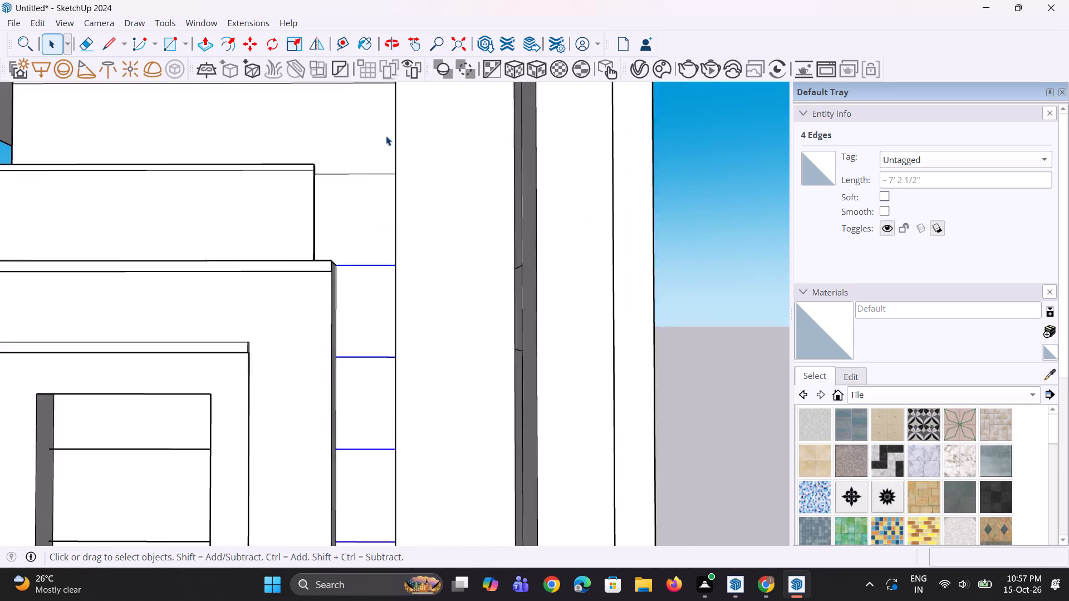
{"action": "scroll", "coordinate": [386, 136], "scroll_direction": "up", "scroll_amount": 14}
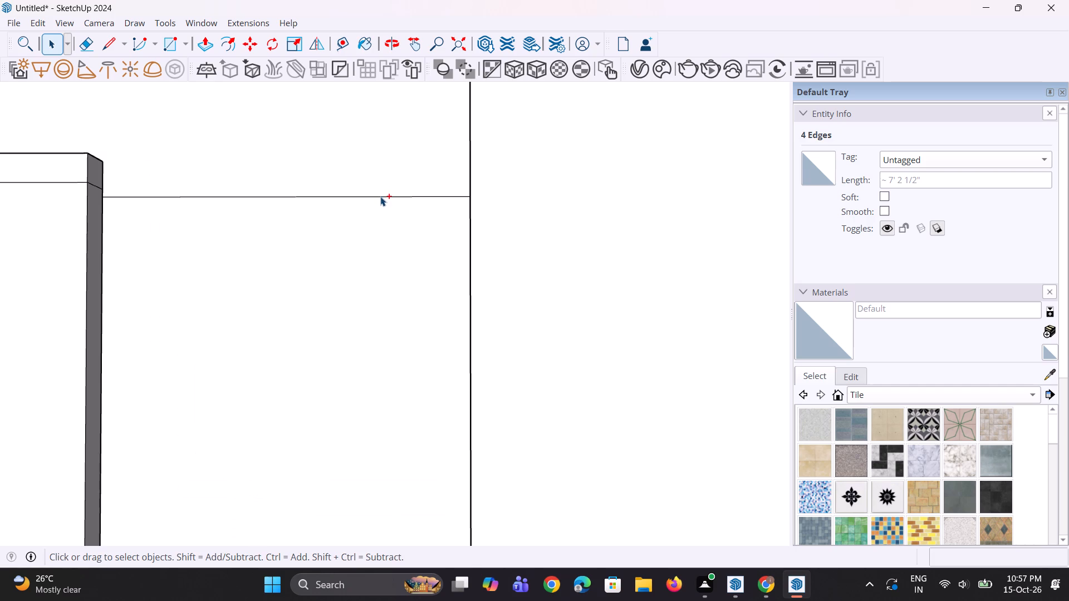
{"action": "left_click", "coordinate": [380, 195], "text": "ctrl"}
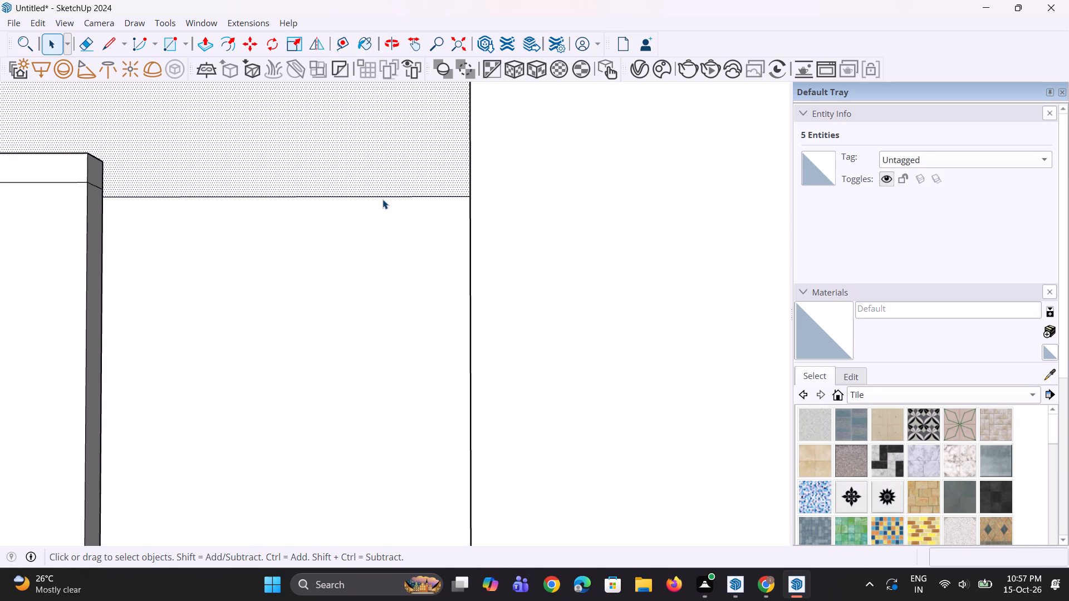
Copy all eleven horizontal lines on the front wall beside the tall recess 0.3" downward to form thin groove strips.
{"action": "left_click", "coordinate": [386, 198]}
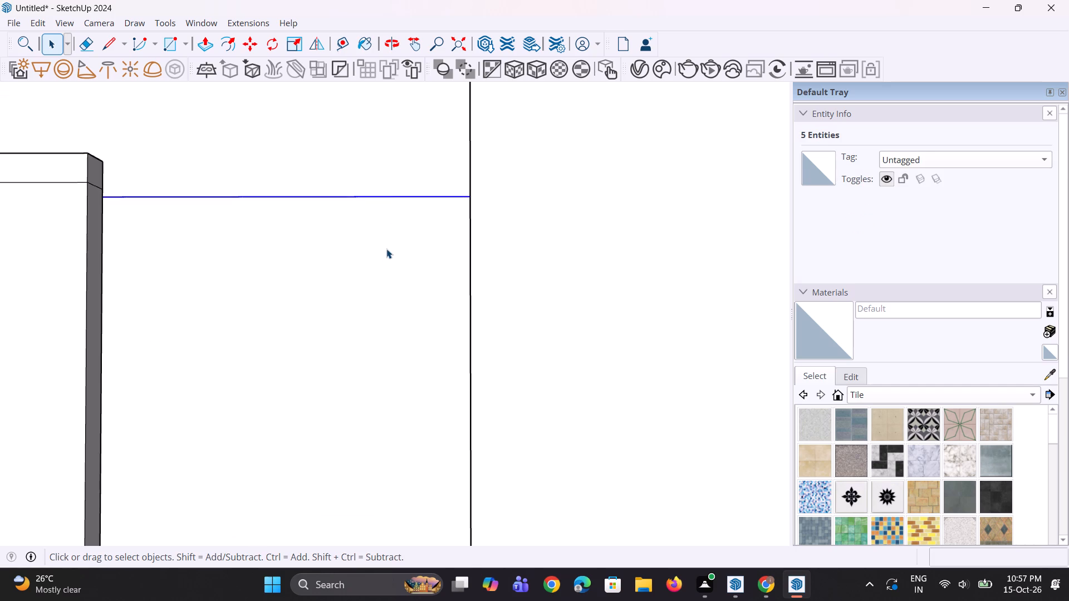
{"action": "scroll", "coordinate": [383, 258], "scroll_direction": "down", "scroll_amount": 11}
{"action": "scroll", "coordinate": [383, 125], "scroll_direction": "up", "scroll_amount": 6}
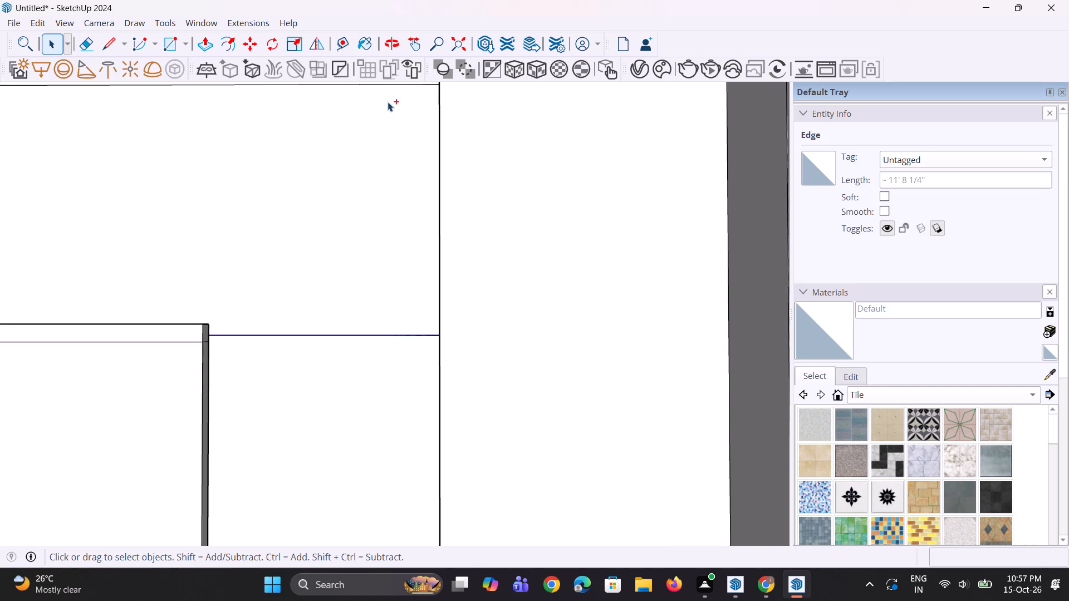
{"action": "left_click", "coordinate": [397, 86], "text": "ctrl"}
{"action": "scroll", "coordinate": [379, 222], "scroll_direction": "down", "scroll_amount": 6}
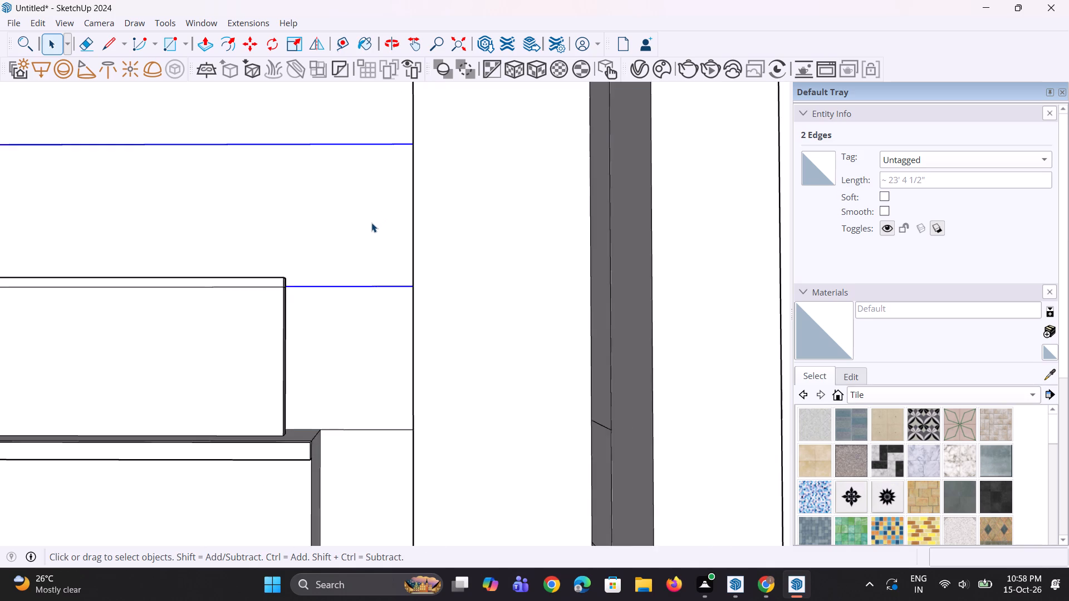
{"action": "scroll", "coordinate": [371, 223], "scroll_direction": "down", "scroll_amount": 10}
{"action": "scroll", "coordinate": [367, 309], "scroll_direction": "up", "scroll_amount": 13}
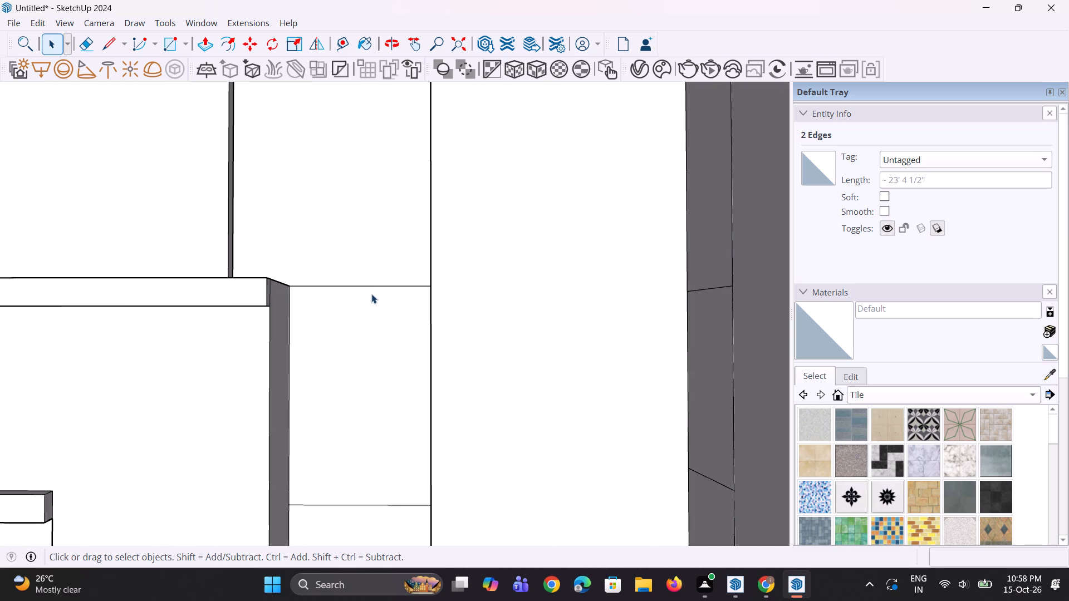
{"action": "left_click", "coordinate": [372, 288], "text": "ctrl"}
{"action": "scroll", "coordinate": [372, 294], "scroll_direction": "down", "scroll_amount": 6}
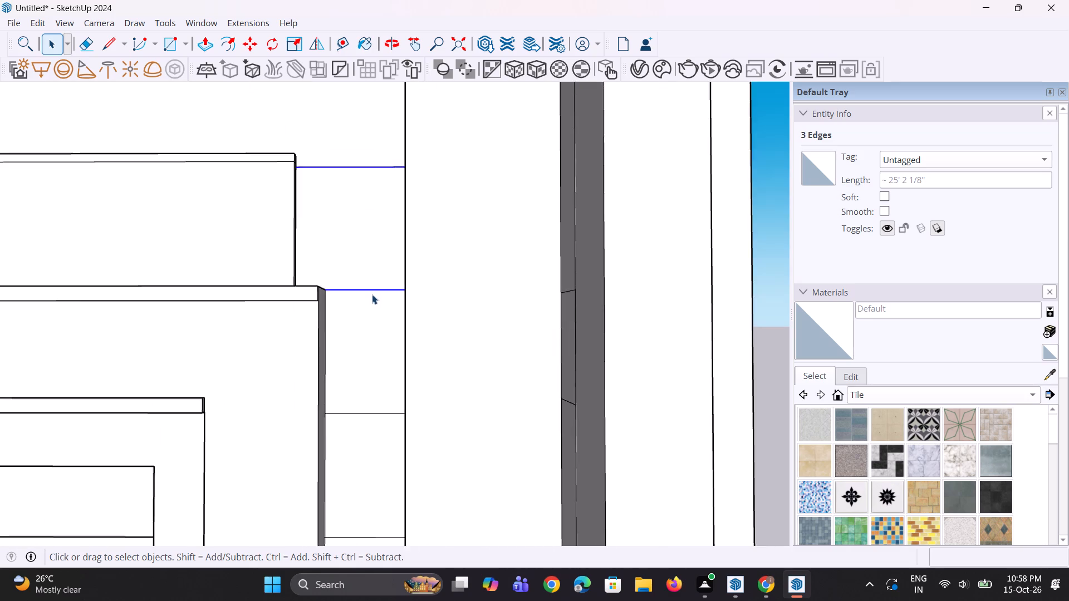
{"action": "scroll", "coordinate": [372, 294], "scroll_direction": "down", "scroll_amount": 5}
{"action": "scroll", "coordinate": [369, 367], "scroll_direction": "up", "scroll_amount": 9}
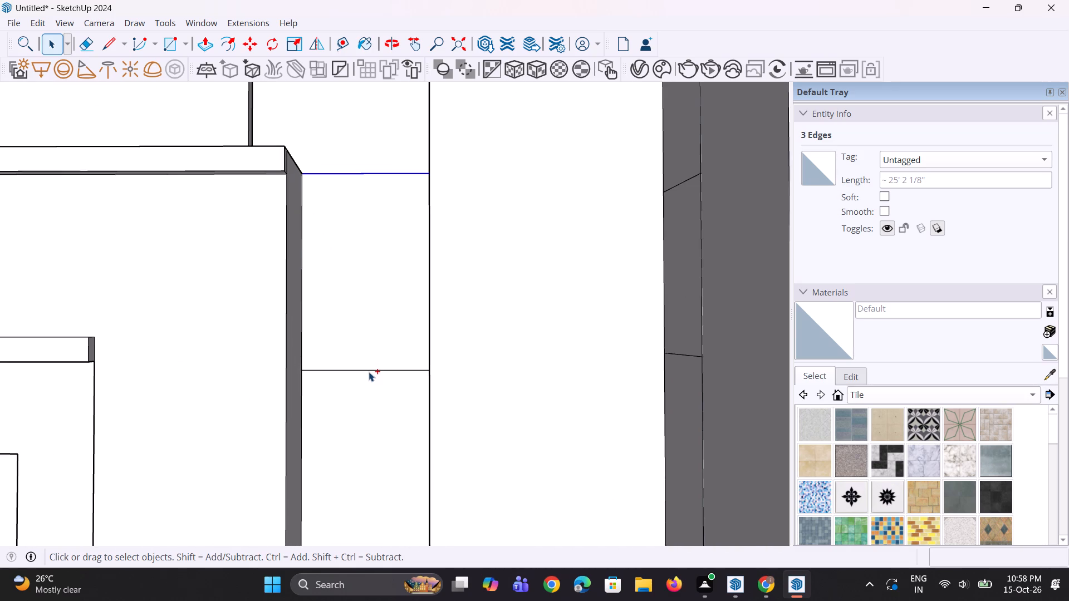
{"action": "left_click", "coordinate": [369, 371], "text": "ctrl"}
{"action": "scroll", "coordinate": [357, 280], "scroll_direction": "down", "scroll_amount": 12}
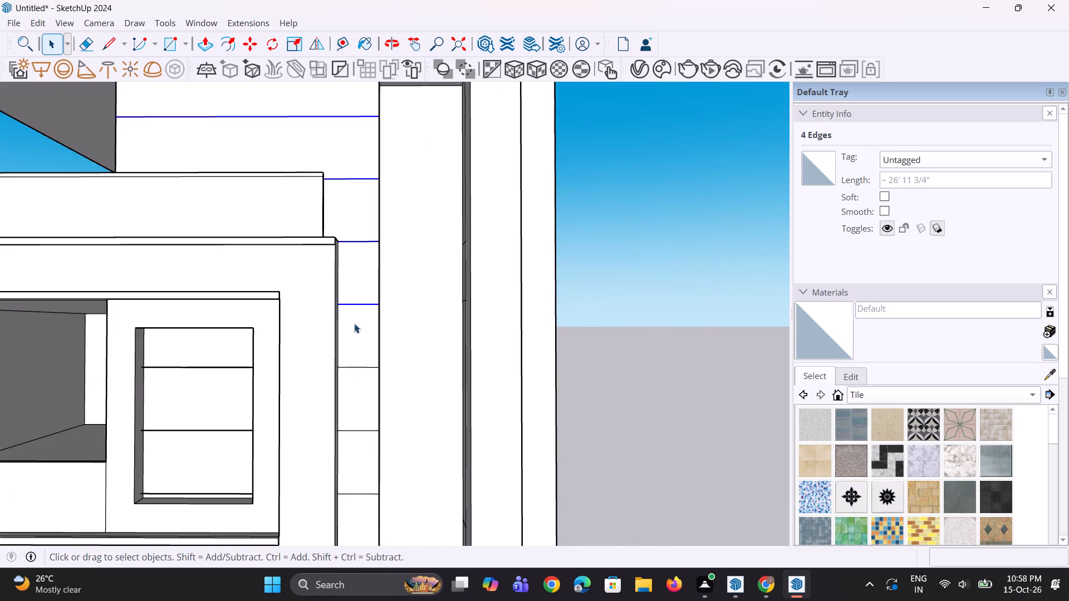
{"action": "scroll", "coordinate": [354, 359], "scroll_direction": "up", "scroll_amount": 9}
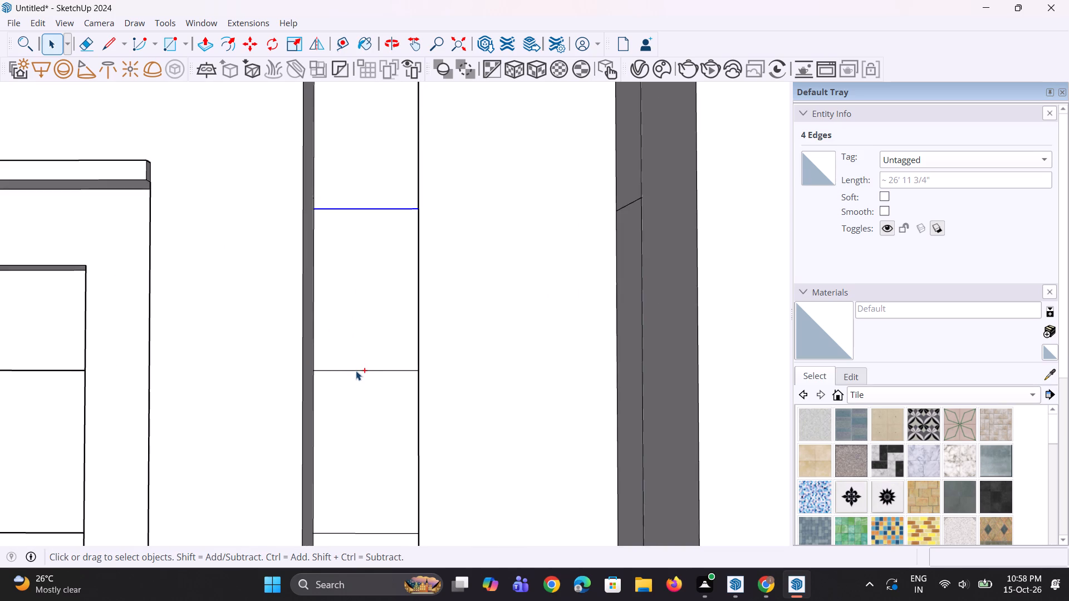
{"action": "left_click", "coordinate": [356, 371], "text": "ctrl"}
{"action": "scroll", "coordinate": [354, 295], "scroll_direction": "down", "scroll_amount": 16}
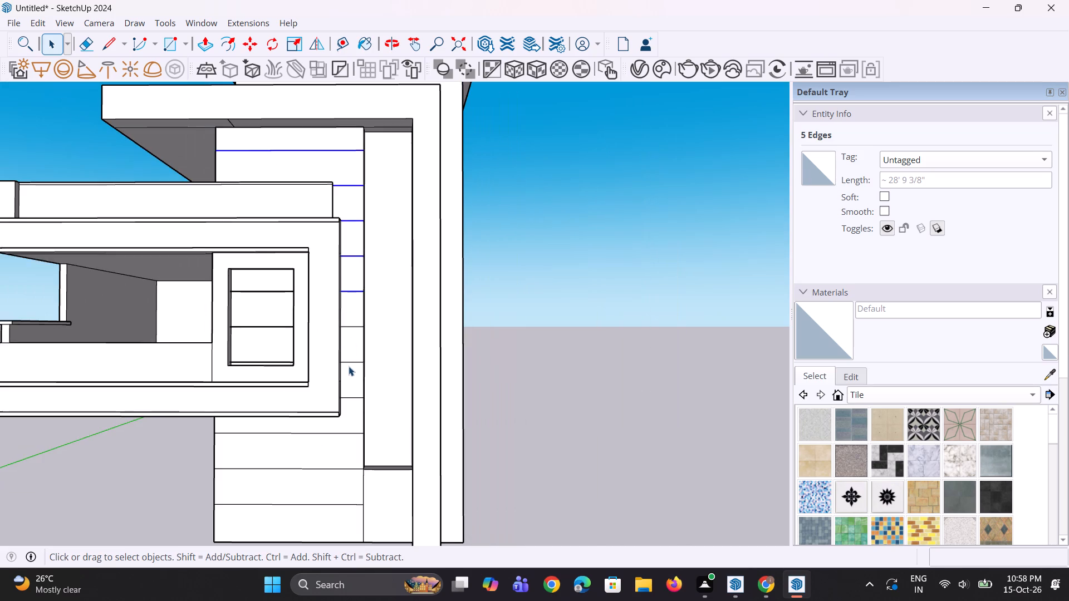
{"action": "scroll", "coordinate": [350, 374], "scroll_direction": "up", "scroll_amount": 12}
{"action": "scroll", "coordinate": [371, 233], "scroll_direction": "up", "scroll_amount": 4}
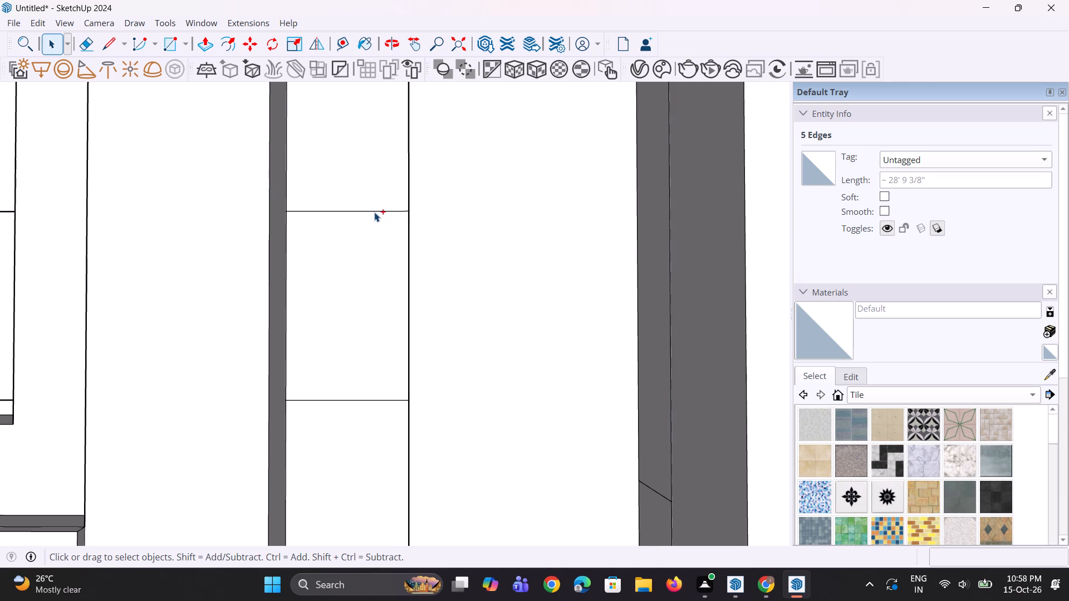
{"action": "left_click", "coordinate": [374, 212], "text": "ctrl"}
{"action": "scroll", "coordinate": [361, 237], "scroll_direction": "down", "scroll_amount": 5}
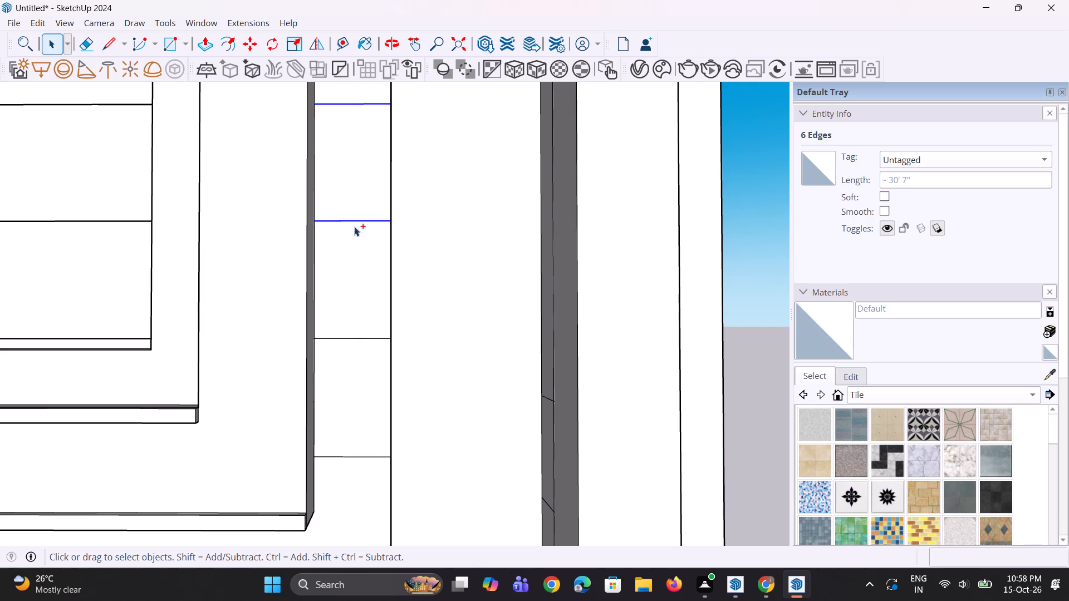
{"action": "left_click", "coordinate": [383, 338], "text": "ctrl"}
{"action": "scroll", "coordinate": [386, 318], "scroll_direction": "down", "scroll_amount": 3}
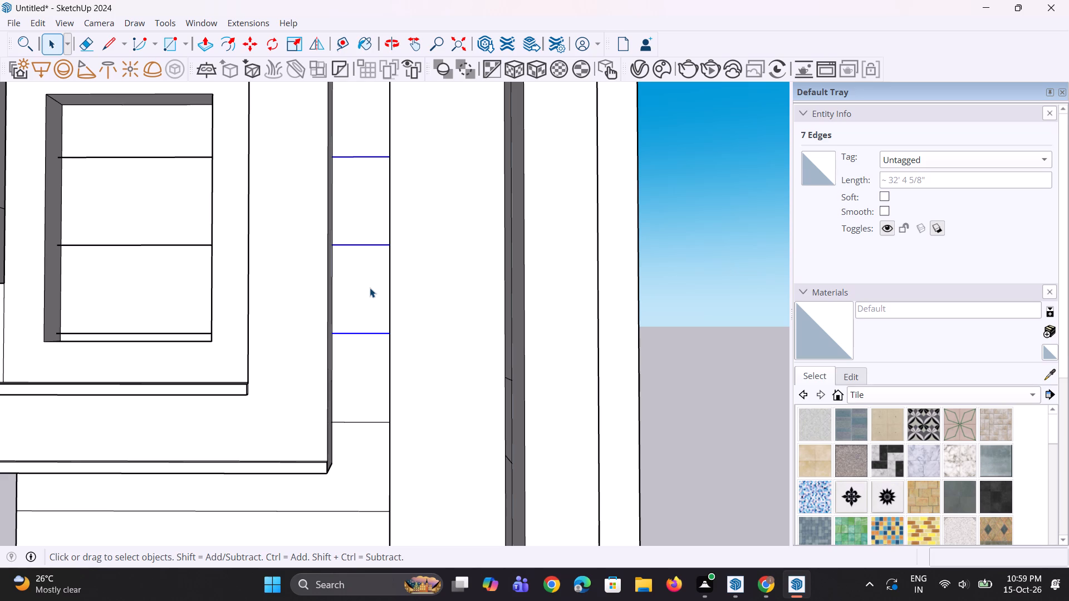
{"action": "scroll", "coordinate": [370, 288], "scroll_direction": "down", "scroll_amount": 6}
{"action": "scroll", "coordinate": [354, 359], "scroll_direction": "down", "scroll_amount": 3}
{"action": "scroll", "coordinate": [354, 361], "scroll_direction": "up", "scroll_amount": 11}
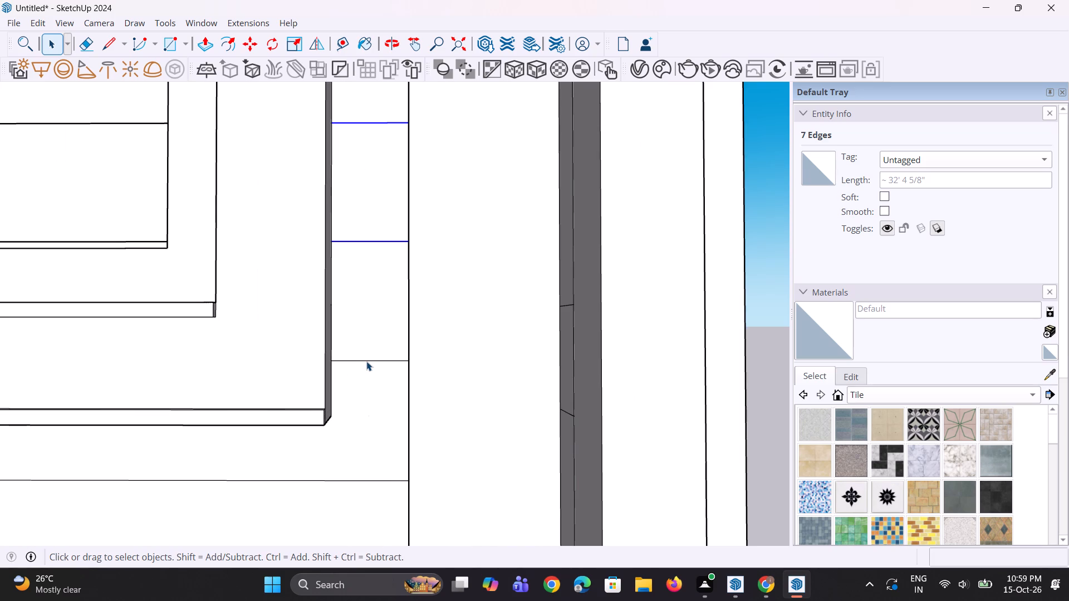
{"action": "left_click", "coordinate": [369, 361], "text": "ctrl"}
{"action": "scroll", "coordinate": [370, 358], "scroll_direction": "down", "scroll_amount": 5}
{"action": "scroll", "coordinate": [379, 442], "scroll_direction": "up", "scroll_amount": 7}
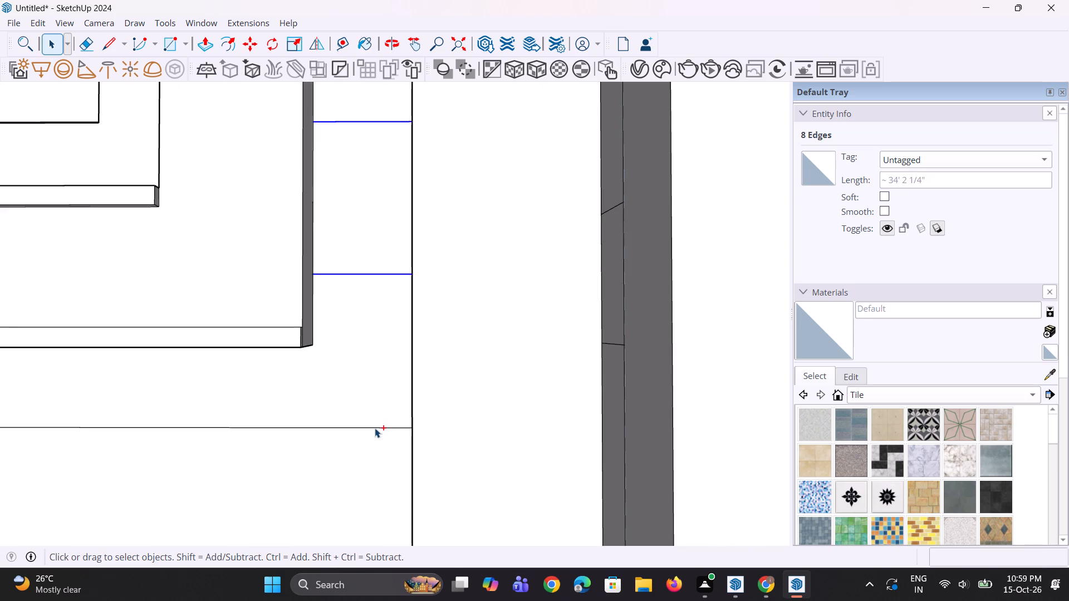
{"action": "left_click", "coordinate": [375, 427], "text": "ctrl"}
{"action": "scroll", "coordinate": [377, 417], "scroll_direction": "down", "scroll_amount": 6}
{"action": "scroll", "coordinate": [460, 308], "scroll_direction": "down", "scroll_amount": 10}
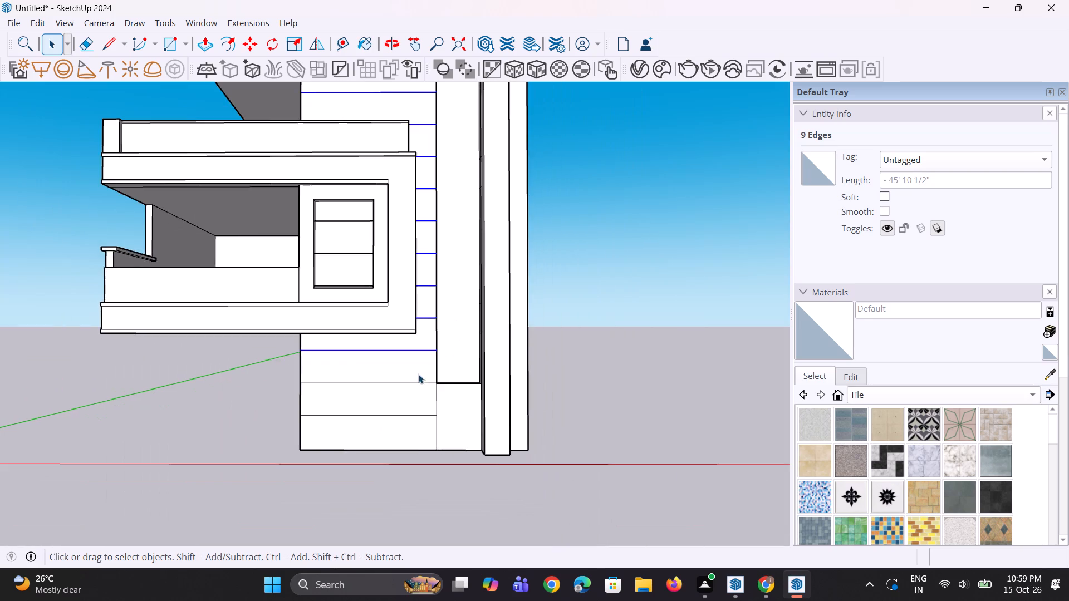
{"action": "scroll", "coordinate": [410, 421], "scroll_direction": "up", "scroll_amount": 5}
{"action": "scroll", "coordinate": [410, 319], "scroll_direction": "up", "scroll_amount": 11}
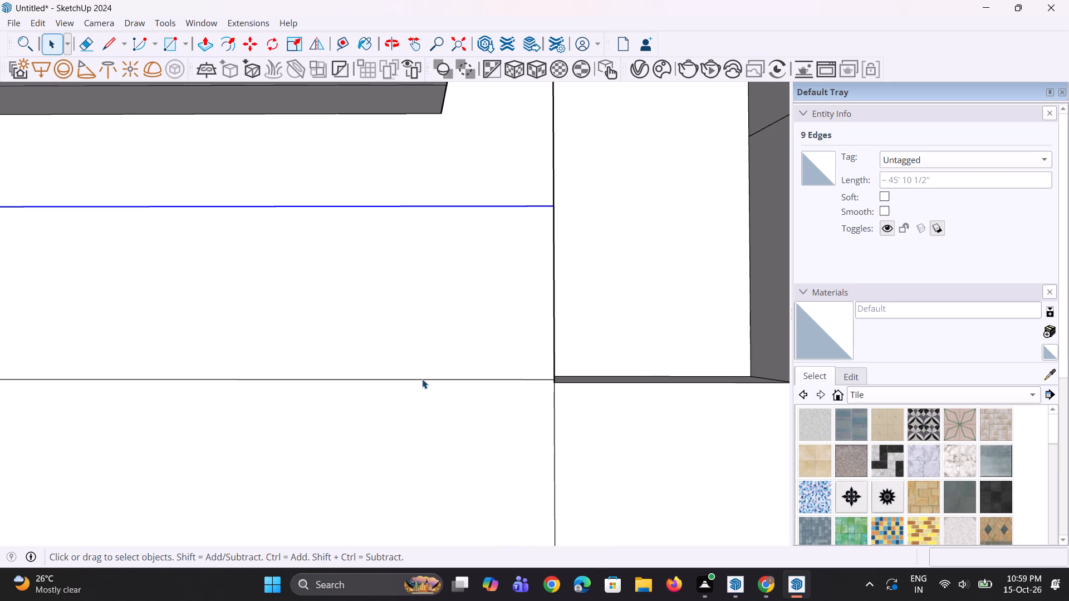
{"action": "left_click", "coordinate": [423, 379], "text": "ctrl"}
{"action": "scroll", "coordinate": [424, 367], "scroll_direction": "down", "scroll_amount": 5}
{"action": "scroll", "coordinate": [457, 488], "scroll_direction": "up", "scroll_amount": 3}
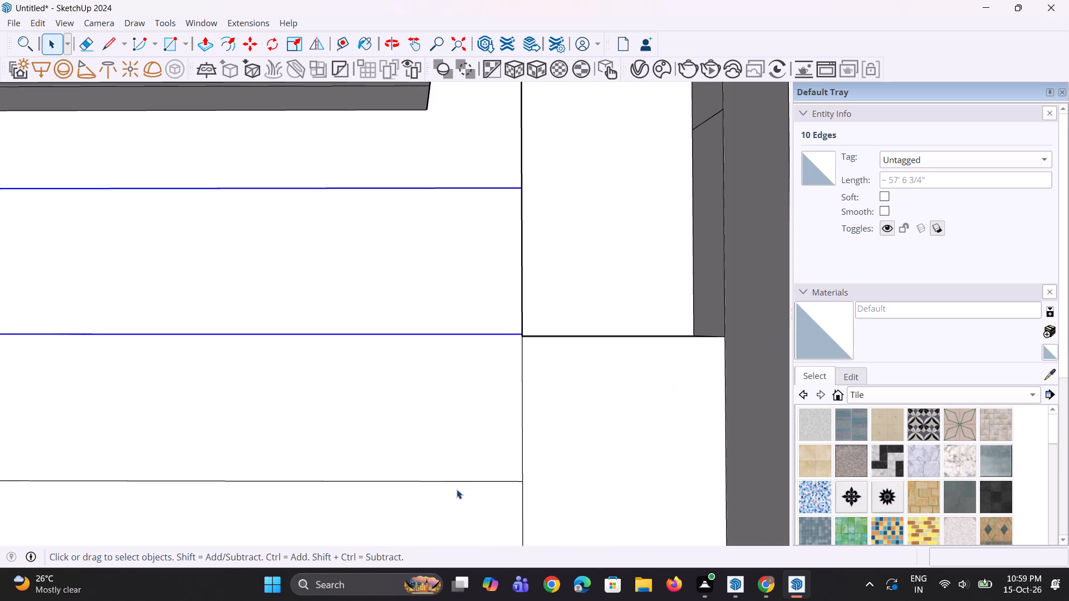
{"action": "left_click", "coordinate": [468, 481], "text": "ctrl"}
{"action": "scroll", "coordinate": [444, 394], "scroll_direction": "down", "scroll_amount": 5}
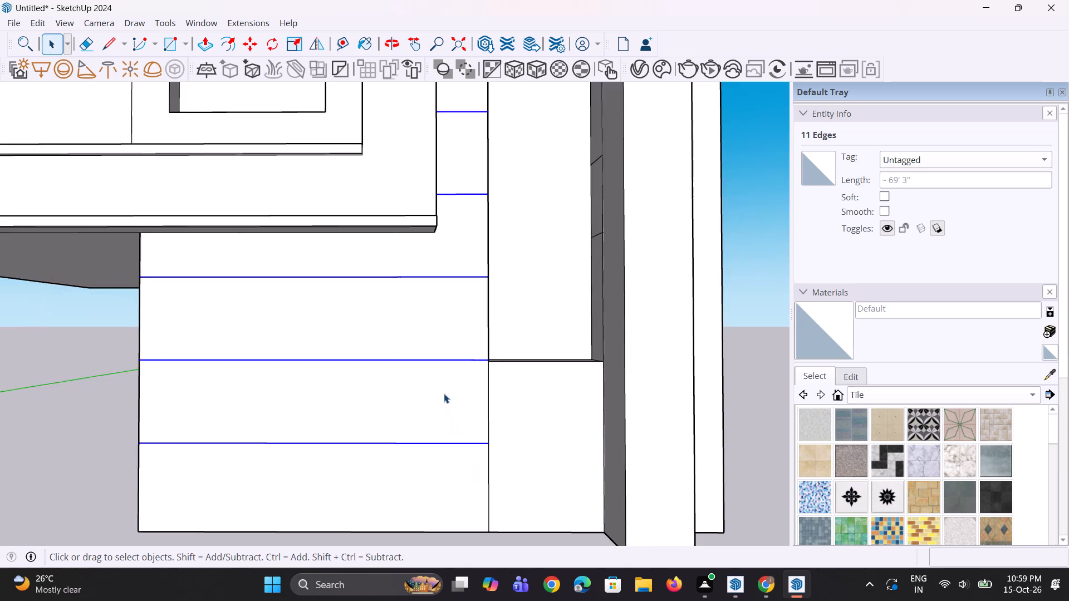
{"action": "scroll", "coordinate": [444, 393], "scroll_direction": "down", "scroll_amount": 6}
{"action": "scroll", "coordinate": [440, 484], "scroll_direction": "up", "scroll_amount": 9}
{"action": "scroll", "coordinate": [441, 481], "scroll_direction": "down", "scroll_amount": 4}
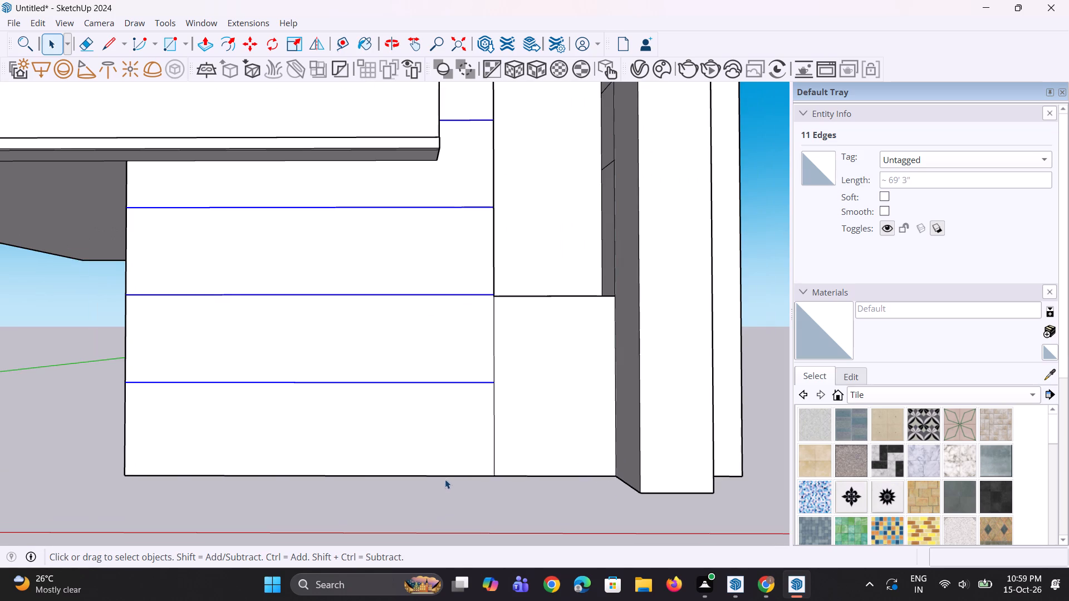
{"action": "key", "text": "m"}
{"action": "scroll", "coordinate": [469, 434], "scroll_direction": "up", "scroll_amount": 3}
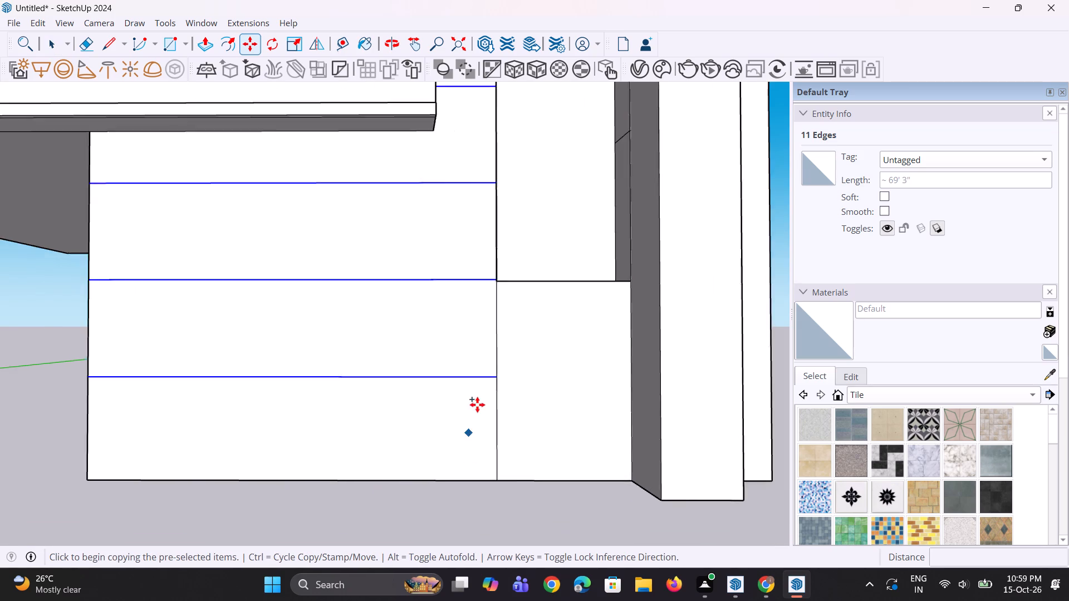
{"action": "left_click", "coordinate": [502, 365]}
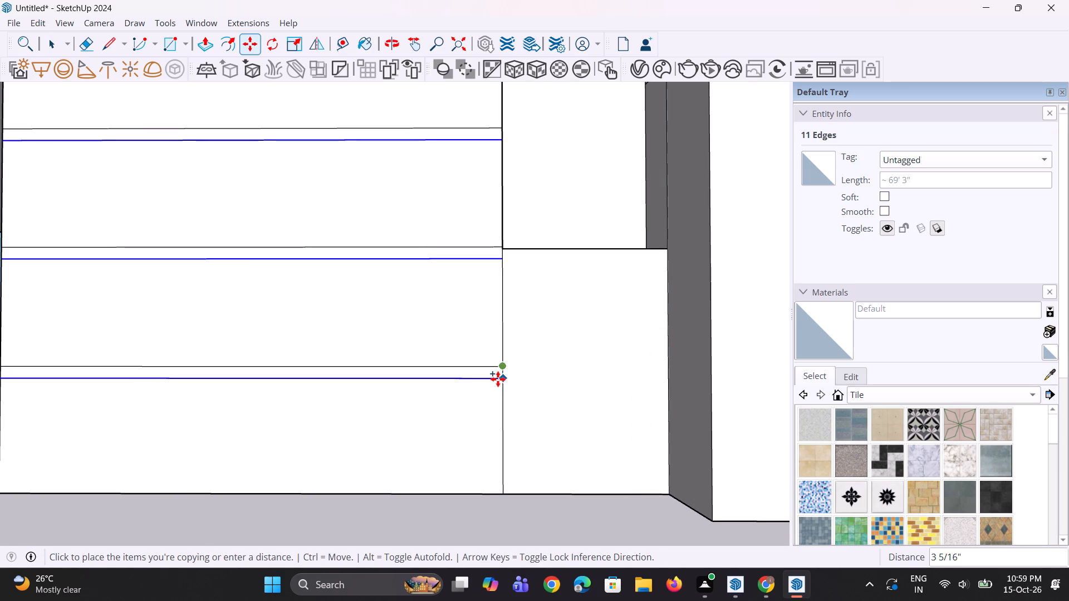
{"action": "type", "text": "0.3"}
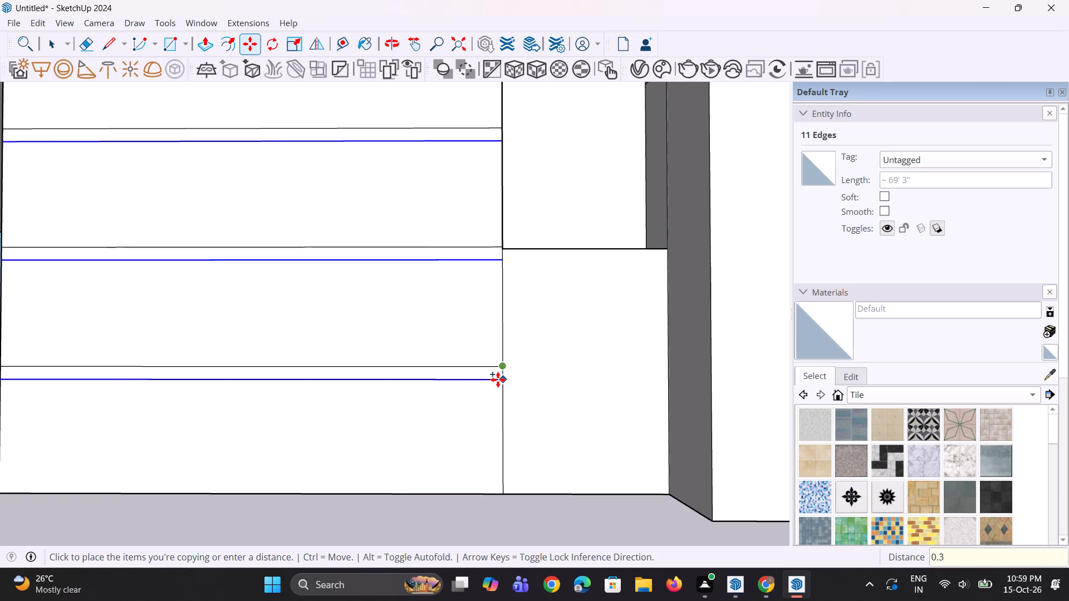
{"action": "key", "text": "shift+quotedbl"}
{"action": "key", "text": "Return"}
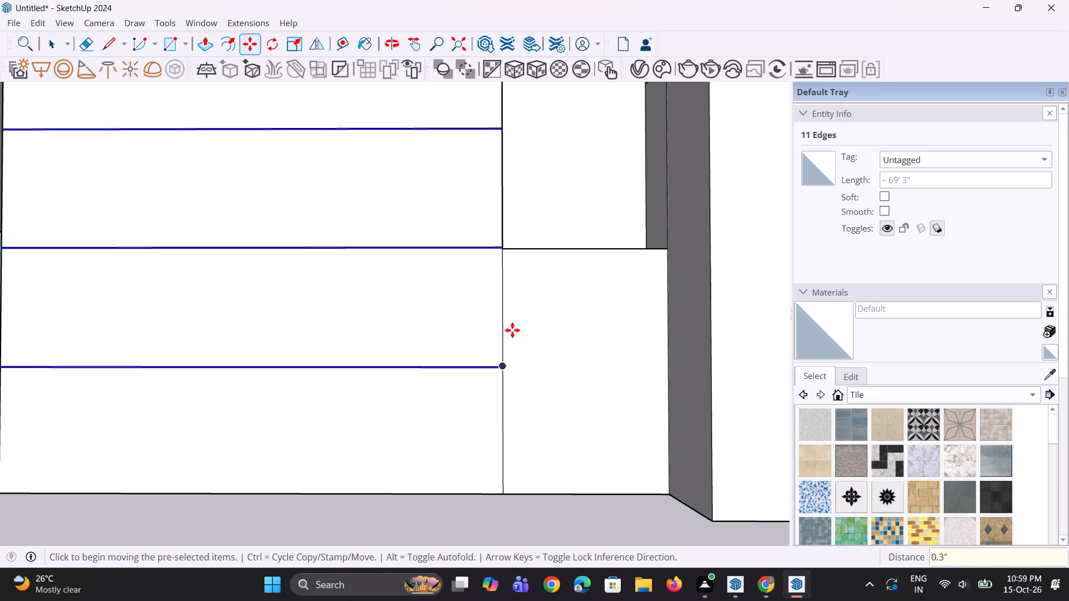
{"action": "scroll", "coordinate": [512, 330], "scroll_direction": "down", "scroll_amount": 17}
{"action": "key", "text": "space"}
{"action": "key", "text": "space"}
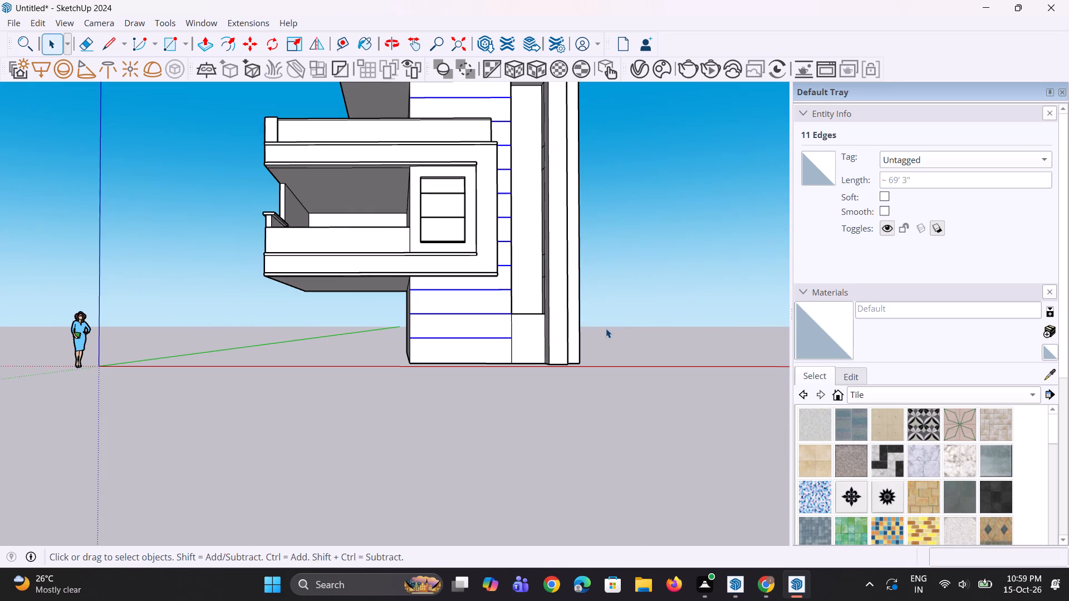
{"action": "left_click", "coordinate": [606, 328]}
Push the uppermost thin groove strip on the front wall 0.3" inward.
{"action": "scroll", "coordinate": [492, 367], "scroll_direction": "down", "scroll_amount": 5}
{"action": "scroll", "coordinate": [458, 173], "scroll_direction": "up", "scroll_amount": 11}
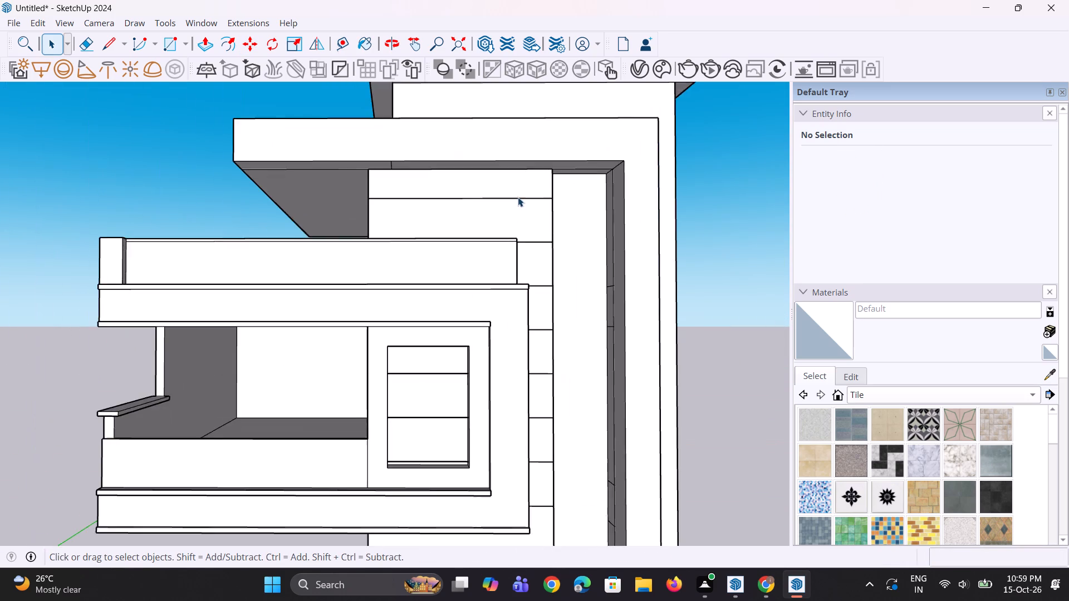
{"action": "scroll", "coordinate": [518, 197], "scroll_direction": "up", "scroll_amount": 5}
{"action": "middle_click_drag", "start_coordinate": [521, 228], "coordinate": [523, 267]}
{"action": "scroll", "coordinate": [552, 196], "scroll_direction": "up", "scroll_amount": 12}
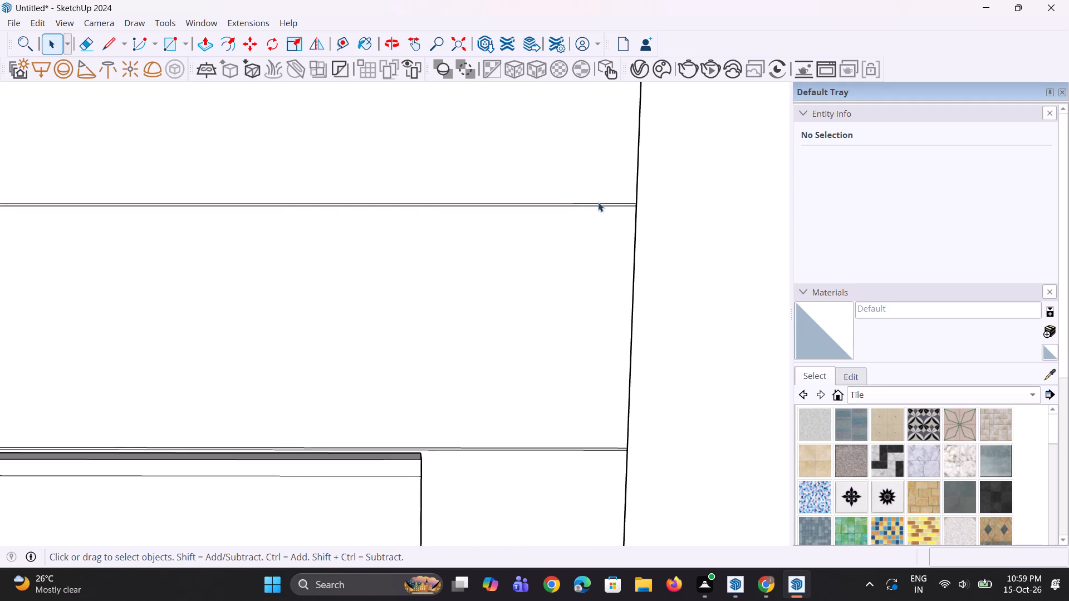
{"action": "scroll", "coordinate": [598, 202], "scroll_direction": "up", "scroll_amount": 6}
{"action": "key", "text": "p"}
{"action": "scroll", "coordinate": [607, 206], "scroll_direction": "up", "scroll_amount": 1}
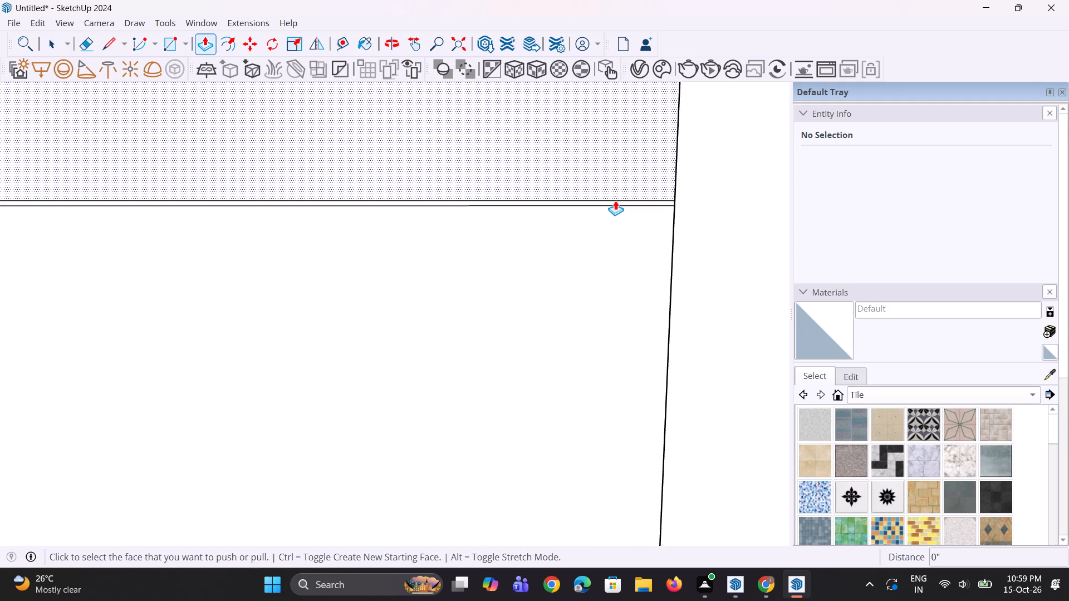
{"action": "left_click", "coordinate": [615, 202]}
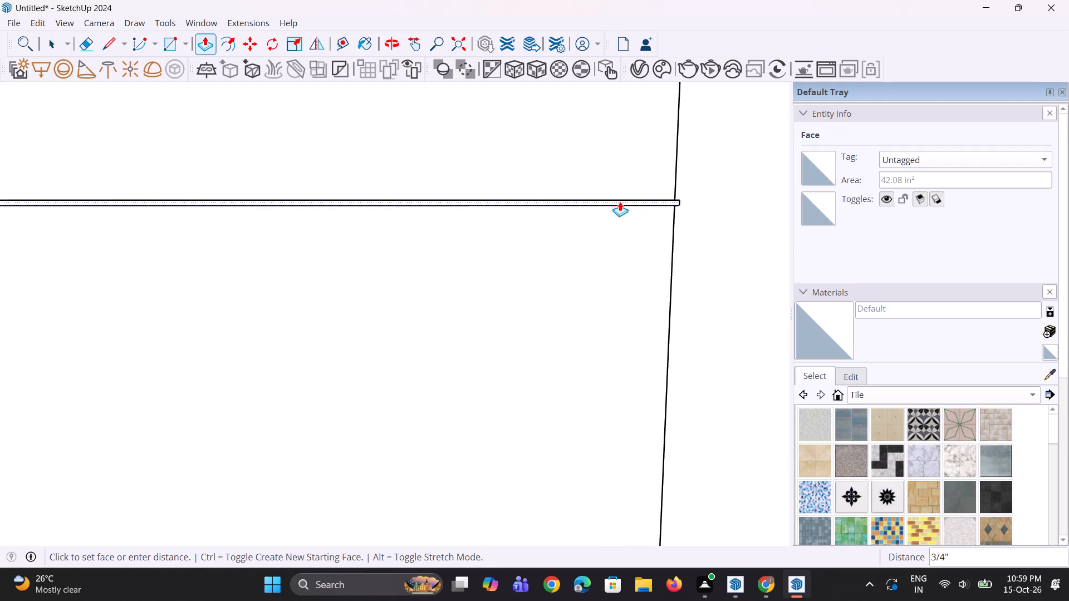
{"action": "key", "text": "Escape"}
{"action": "middle_click_drag", "start_coordinate": [650, 205], "coordinate": [527, 221]}
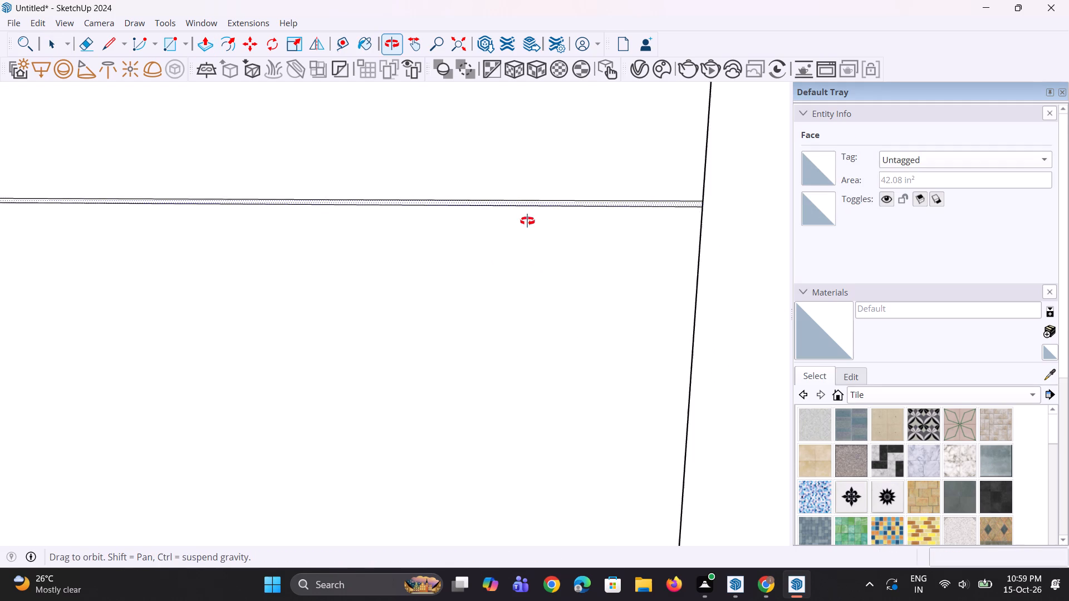
{"action": "middle_click_drag", "start_coordinate": [527, 221], "coordinate": [427, 235]}
{"action": "scroll", "coordinate": [561, 211], "scroll_direction": "up", "scroll_amount": 2}
{"action": "left_click", "coordinate": [630, 214]}
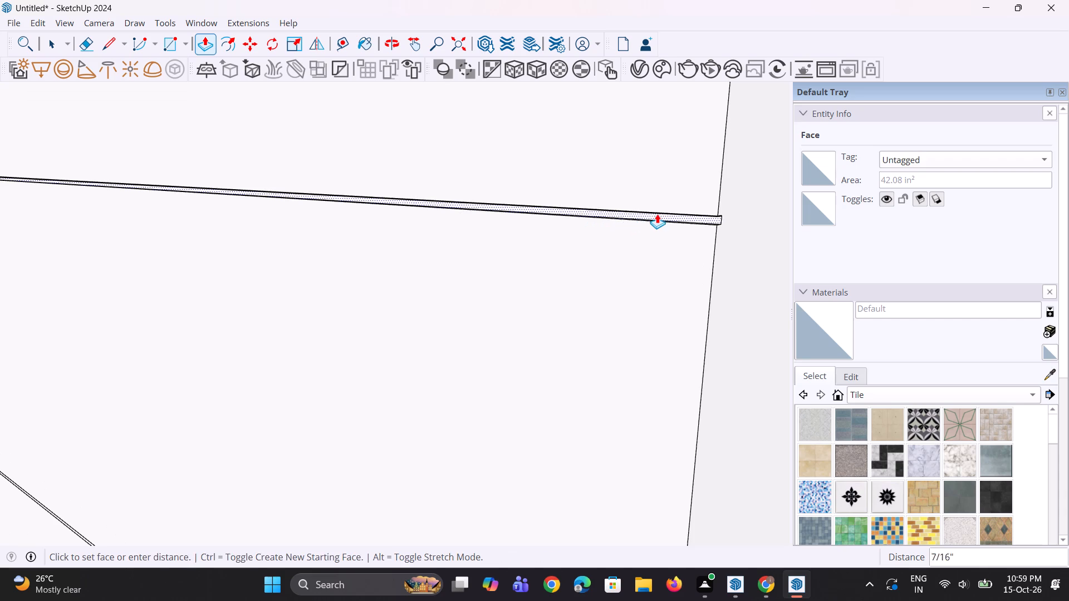
{"action": "type", "text": "0.3"}
{"action": "key", "text": "shift+quotedbl"}
{"action": "key", "text": "Return"}
Push the second thin groove strip from the top of the front wall, above the balcony parapet, 0.3" inward.
{"action": "scroll", "coordinate": [640, 191], "scroll_direction": "down", "scroll_amount": 5}
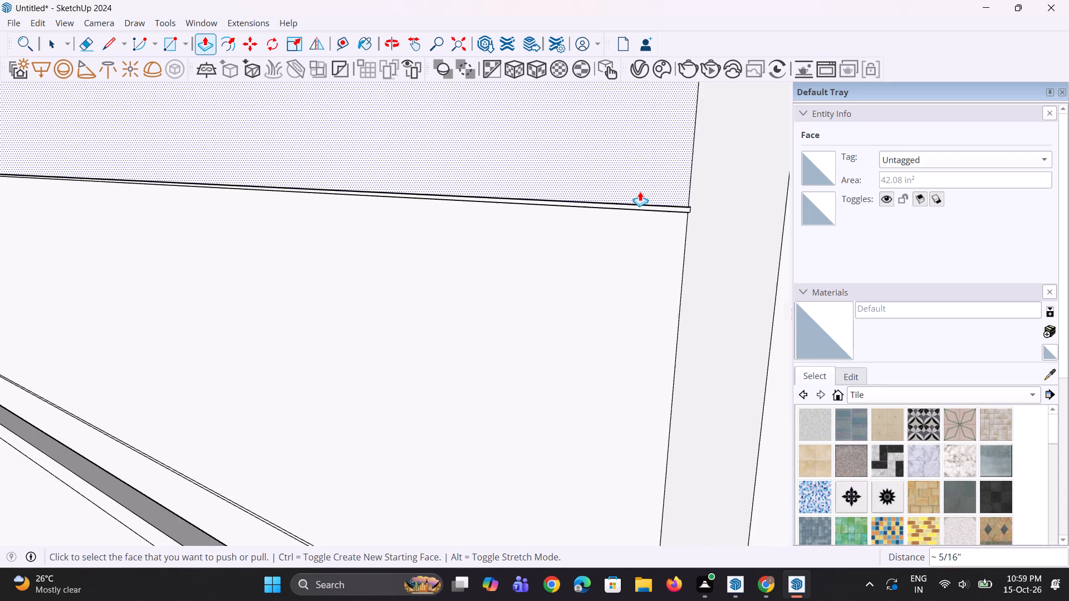
{"action": "scroll", "coordinate": [640, 190], "scroll_direction": "down", "scroll_amount": 10}
{"action": "scroll", "coordinate": [663, 355], "scroll_direction": "up", "scroll_amount": 3}
{"action": "scroll", "coordinate": [630, 457], "scroll_direction": "up", "scroll_amount": 4}
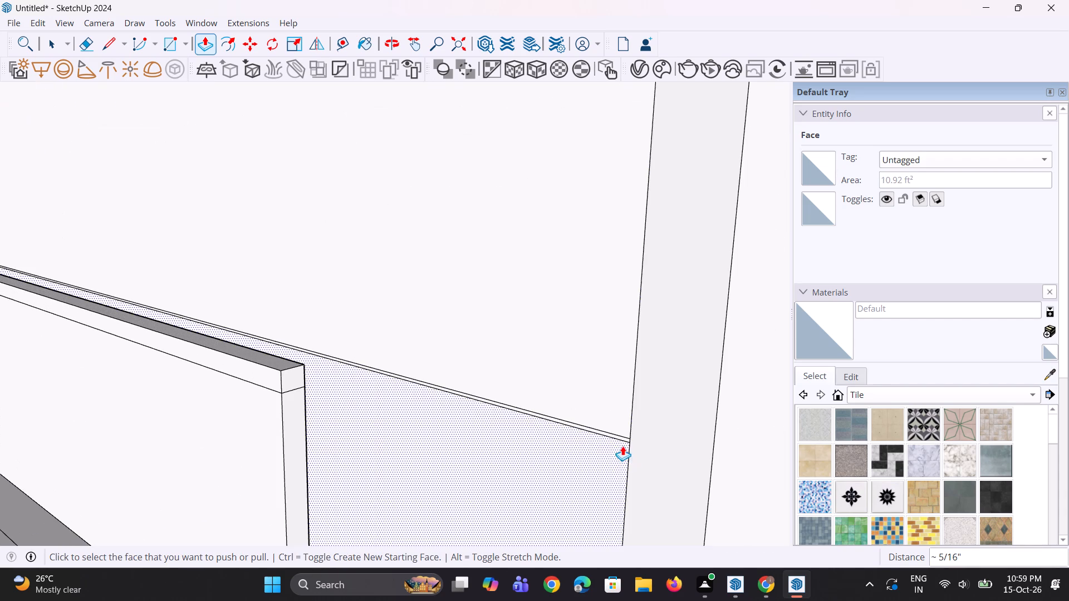
{"action": "double_click", "coordinate": [621, 439]}
{"action": "scroll", "coordinate": [617, 347], "scroll_direction": "down", "scroll_amount": 1}
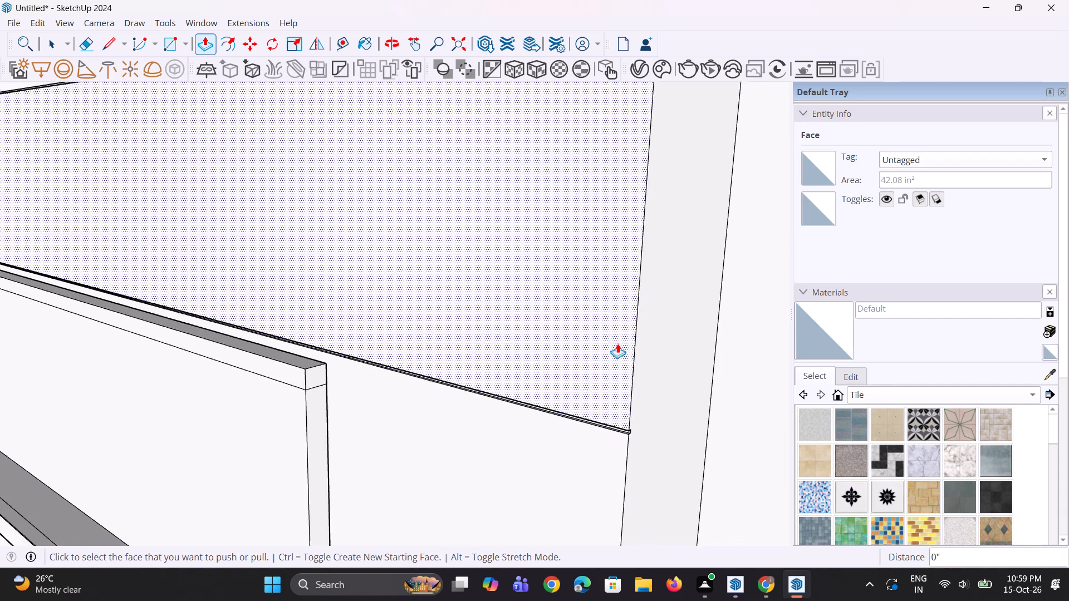
Push the upper three short groove strips between the balcony frame and the tall recess 0.3" inward.
{"action": "scroll", "coordinate": [617, 343], "scroll_direction": "down", "scroll_amount": 14}
{"action": "scroll", "coordinate": [601, 477], "scroll_direction": "up", "scroll_amount": 4}
{"action": "scroll", "coordinate": [600, 432], "scroll_direction": "up", "scroll_amount": 6}
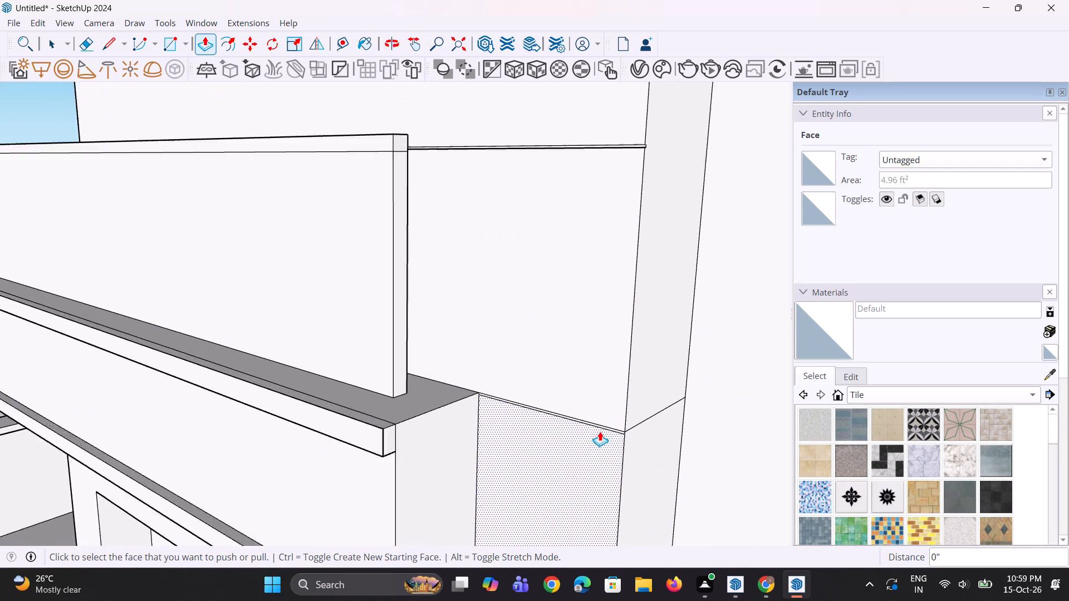
{"action": "scroll", "coordinate": [600, 431], "scroll_direction": "up", "scroll_amount": 2}
{"action": "double_click", "coordinate": [609, 426]}
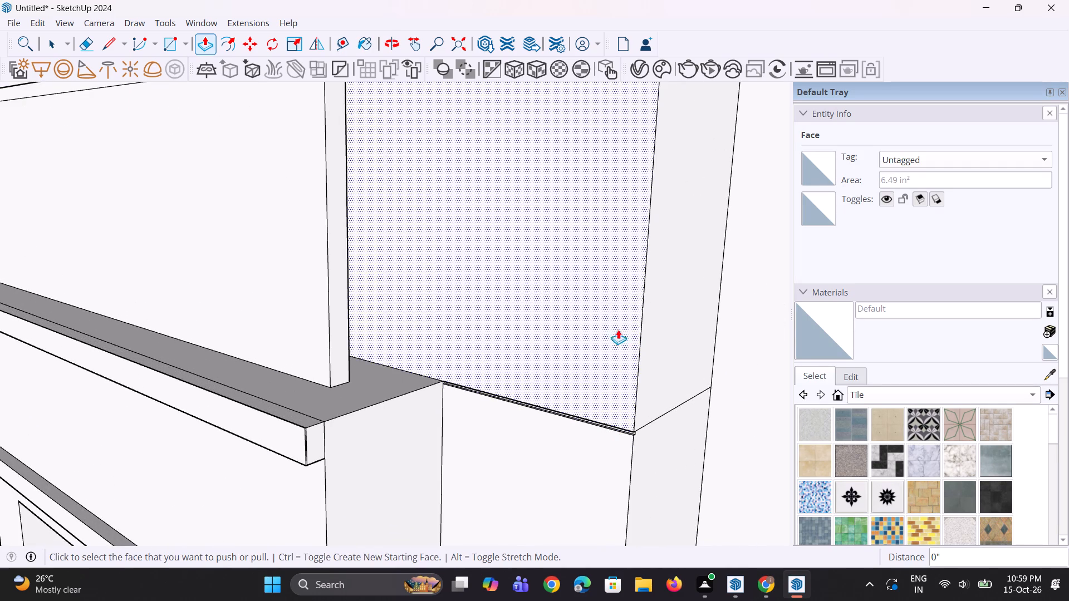
{"action": "scroll", "coordinate": [616, 299], "scroll_direction": "down", "scroll_amount": 15}
{"action": "scroll", "coordinate": [591, 444], "scroll_direction": "up", "scroll_amount": 11}
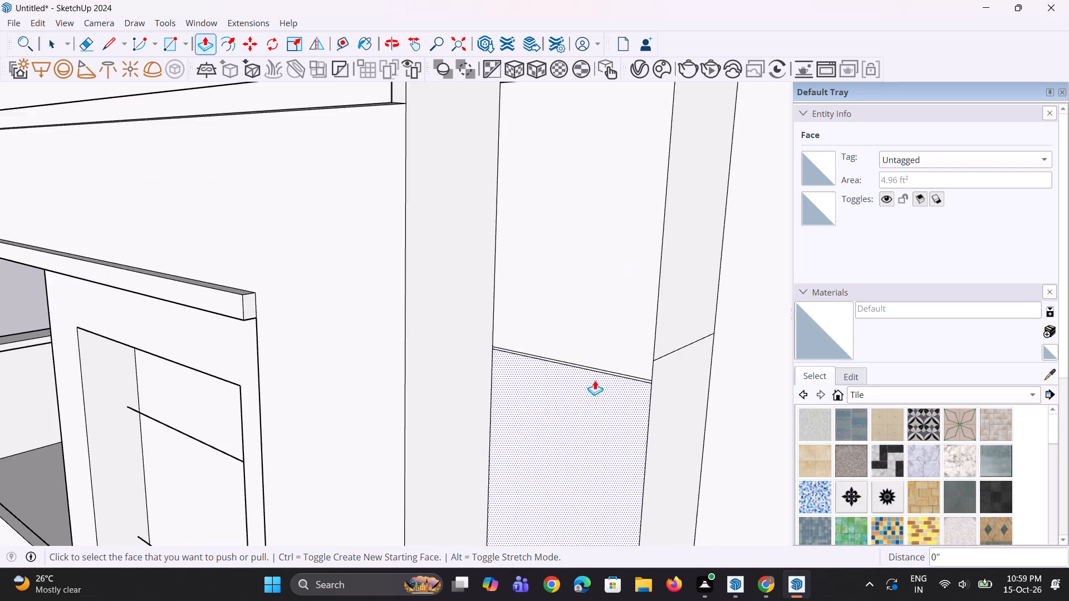
{"action": "scroll", "coordinate": [595, 380], "scroll_direction": "up", "scroll_amount": 7}
{"action": "double_click", "coordinate": [611, 368]}
{"action": "scroll", "coordinate": [612, 350], "scroll_direction": "down", "scroll_amount": 12}
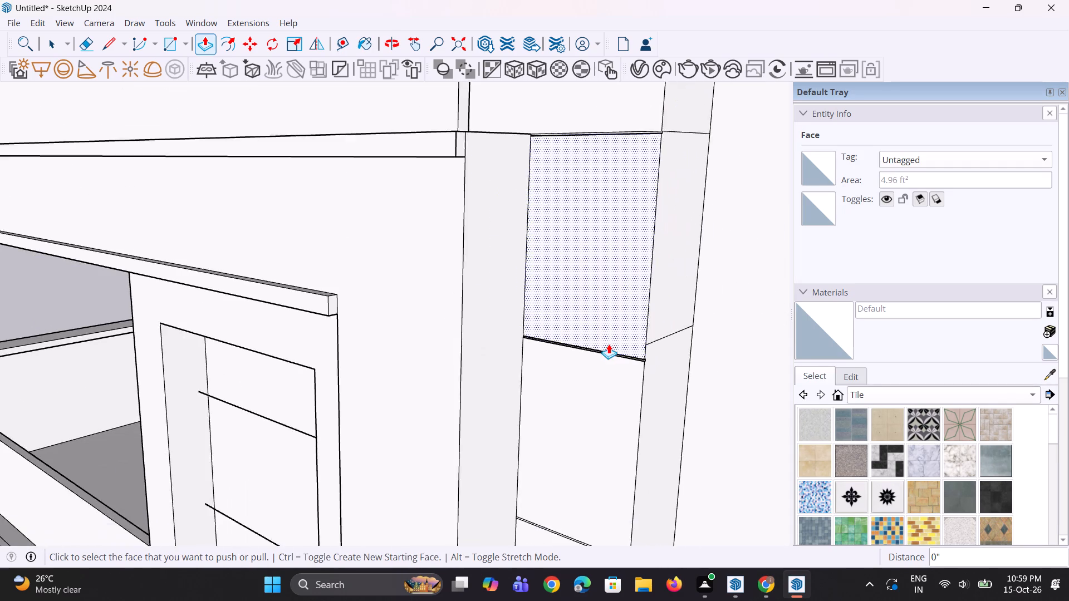
{"action": "scroll", "coordinate": [609, 344], "scroll_direction": "down", "scroll_amount": 10}
{"action": "scroll", "coordinate": [608, 417], "scroll_direction": "up", "scroll_amount": 17}
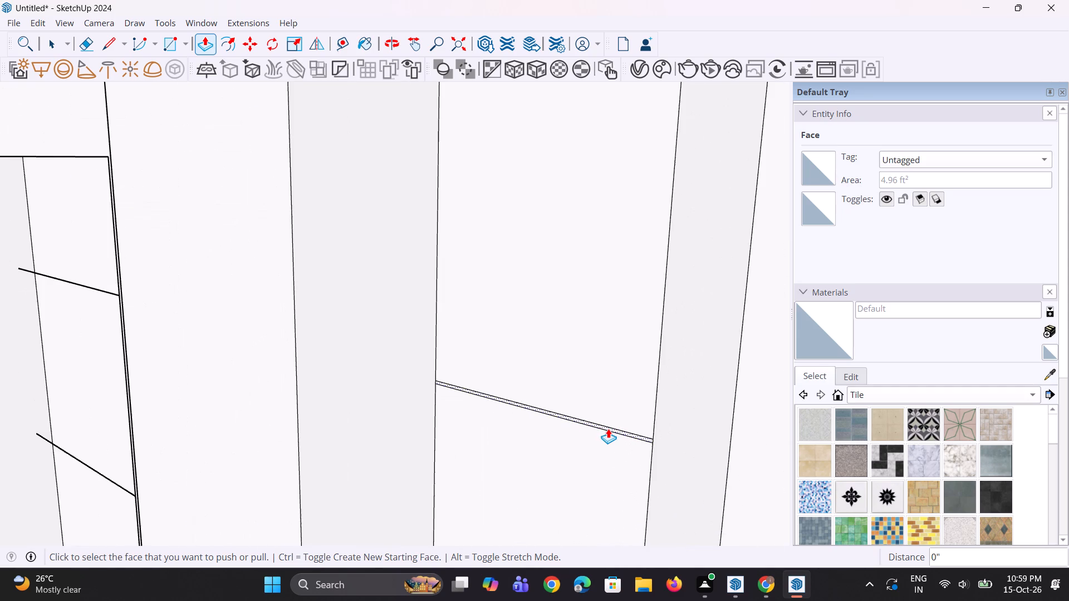
{"action": "double_click", "coordinate": [608, 428]}
{"action": "scroll", "coordinate": [597, 304], "scroll_direction": "down", "scroll_amount": 16}
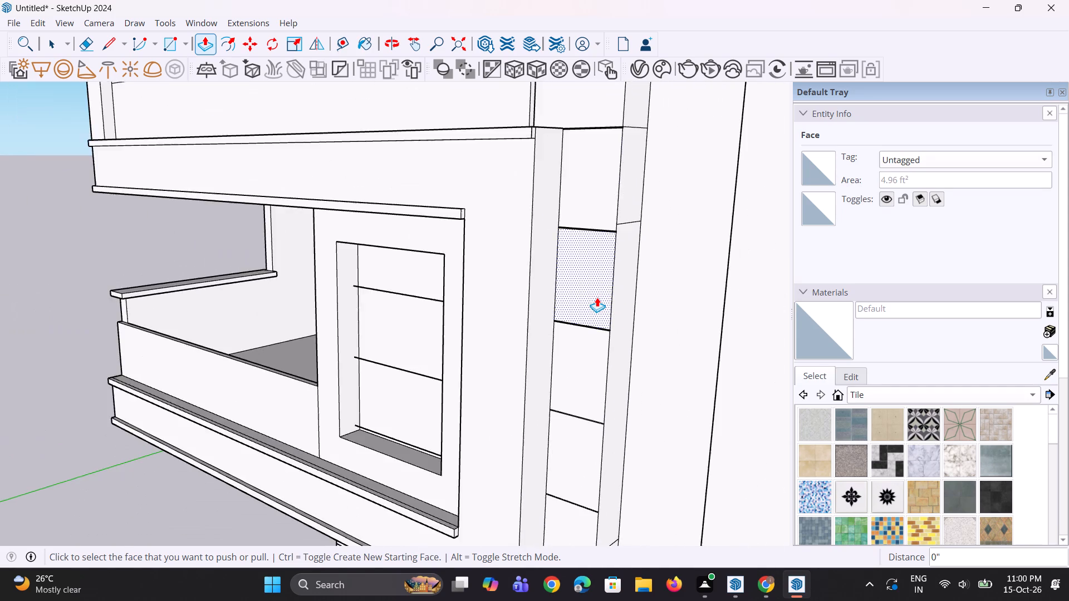
Push the lower three short groove strips between the balcony frame and the tall recess 0.3" inward.
{"action": "scroll", "coordinate": [597, 297], "scroll_direction": "down", "scroll_amount": 4}
{"action": "scroll", "coordinate": [595, 374], "scroll_direction": "up", "scroll_amount": 18}
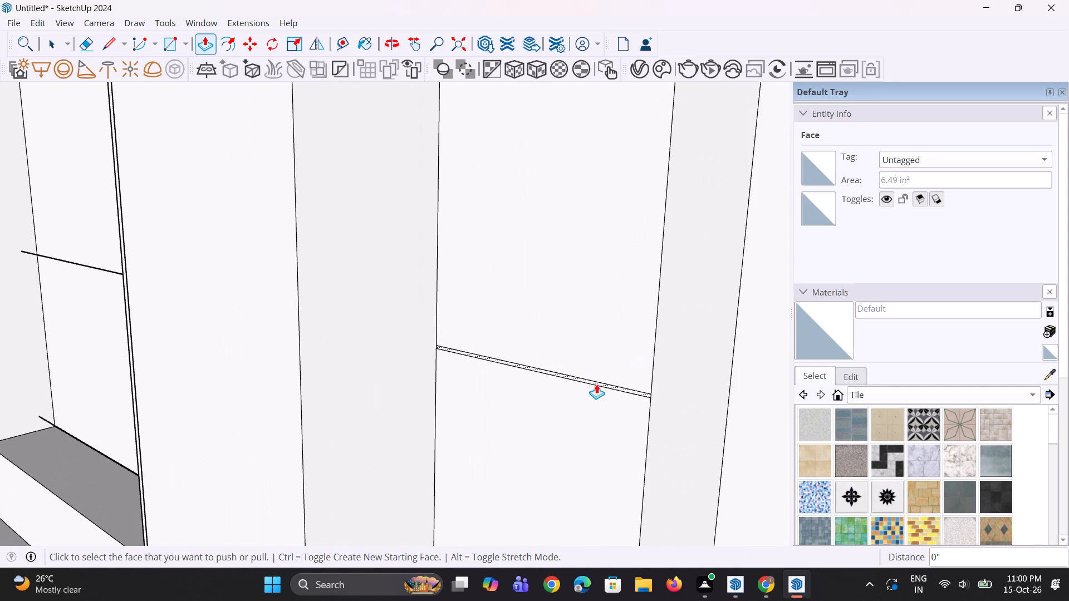
{"action": "double_click", "coordinate": [596, 384]}
{"action": "scroll", "coordinate": [599, 352], "scroll_direction": "down", "scroll_amount": 17}
{"action": "scroll", "coordinate": [580, 445], "scroll_direction": "up", "scroll_amount": 4}
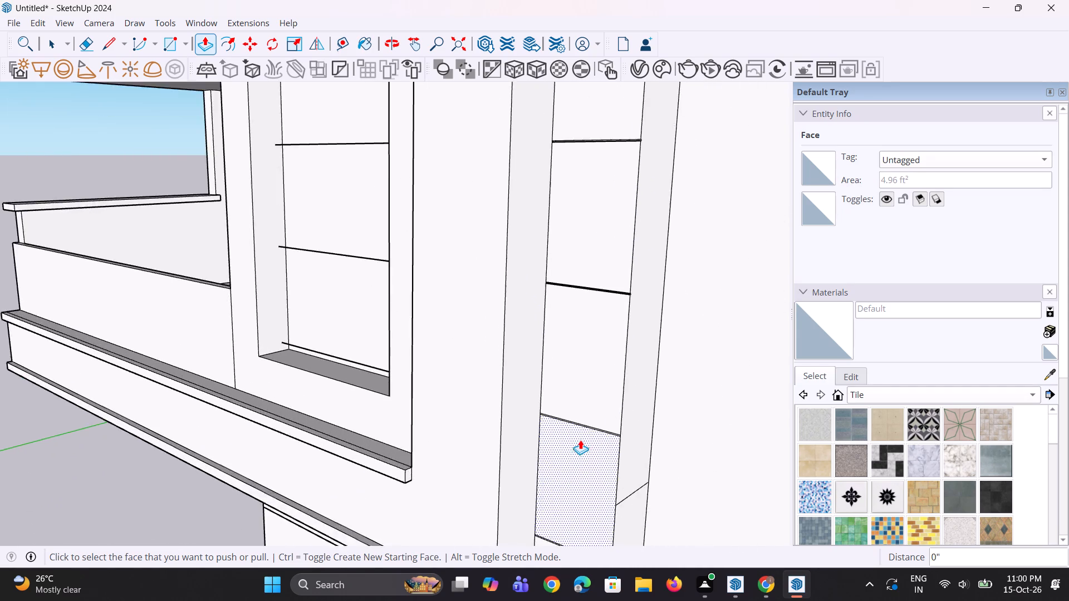
{"action": "scroll", "coordinate": [580, 440], "scroll_direction": "up", "scroll_amount": 16}
{"action": "double_click", "coordinate": [598, 412]}
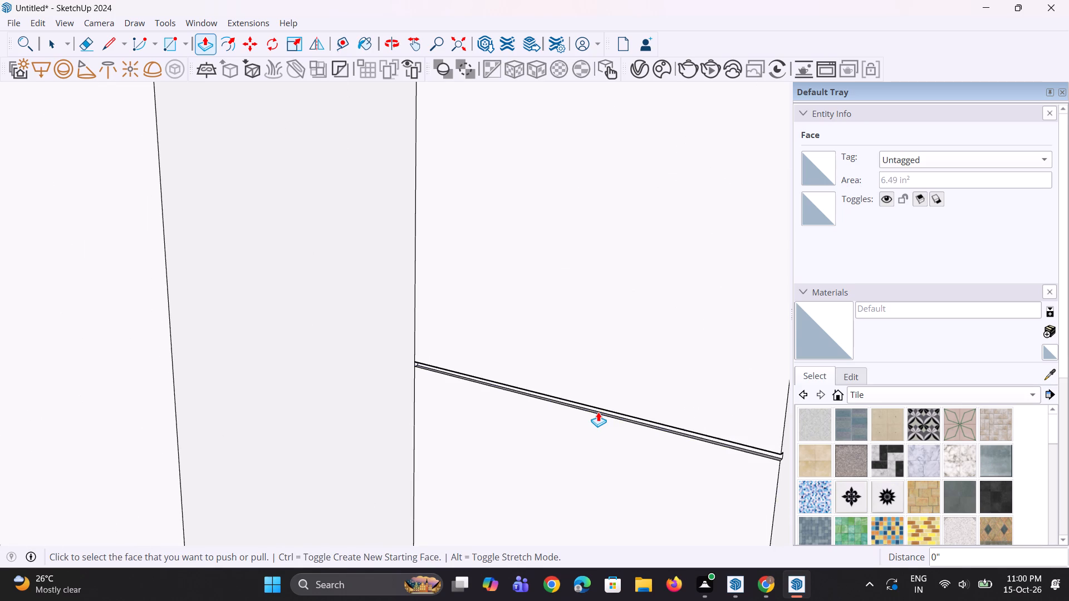
{"action": "scroll", "coordinate": [513, 356], "scroll_direction": "down", "scroll_amount": 20}
{"action": "scroll", "coordinate": [513, 356], "scroll_direction": "down", "scroll_amount": 2}
{"action": "scroll", "coordinate": [509, 426], "scroll_direction": "up", "scroll_amount": 7}
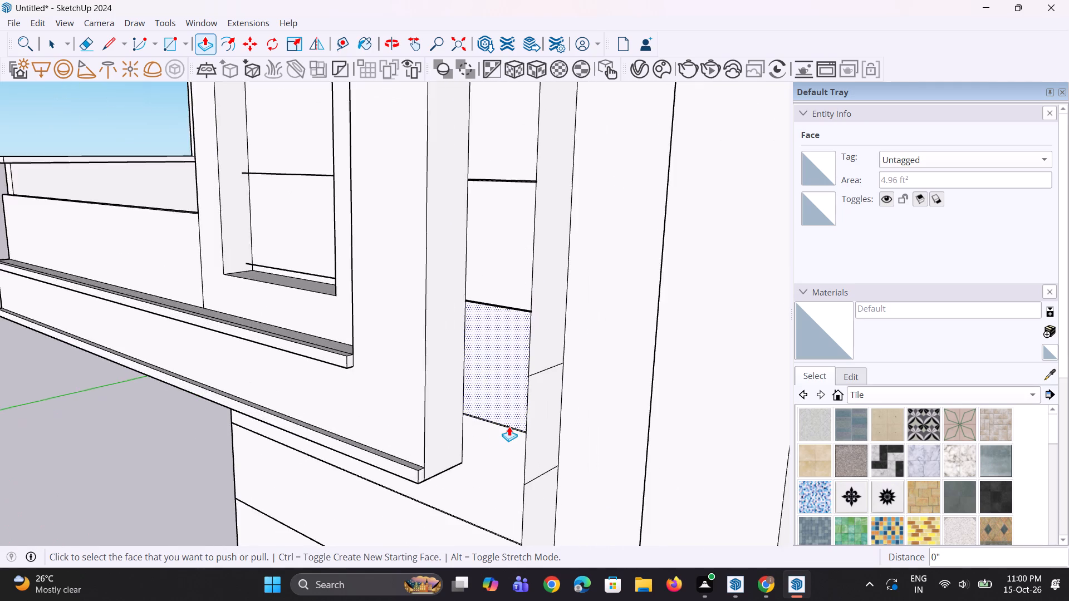
{"action": "scroll", "coordinate": [509, 426], "scroll_direction": "up", "scroll_amount": 12}
{"action": "double_click", "coordinate": [513, 435]}
{"action": "scroll", "coordinate": [517, 394], "scroll_direction": "down", "scroll_amount": 4}
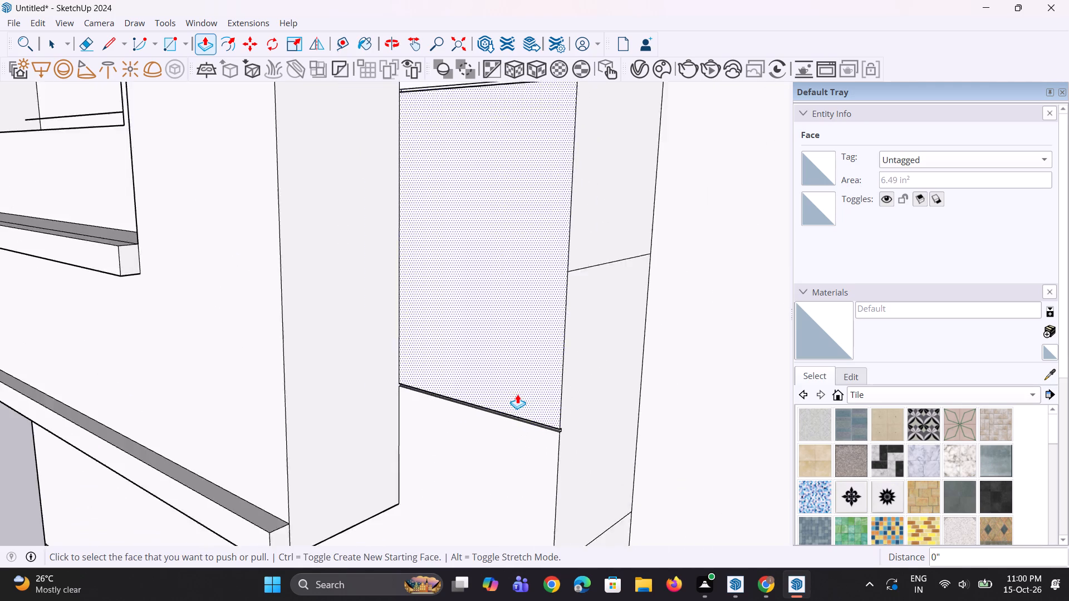
Push the three groove strips on the front wall below the balcony frame 0.3" inward.
{"action": "scroll", "coordinate": [517, 394], "scroll_direction": "down", "scroll_amount": 18}
{"action": "scroll", "coordinate": [516, 441], "scroll_direction": "up", "scroll_amount": 10}
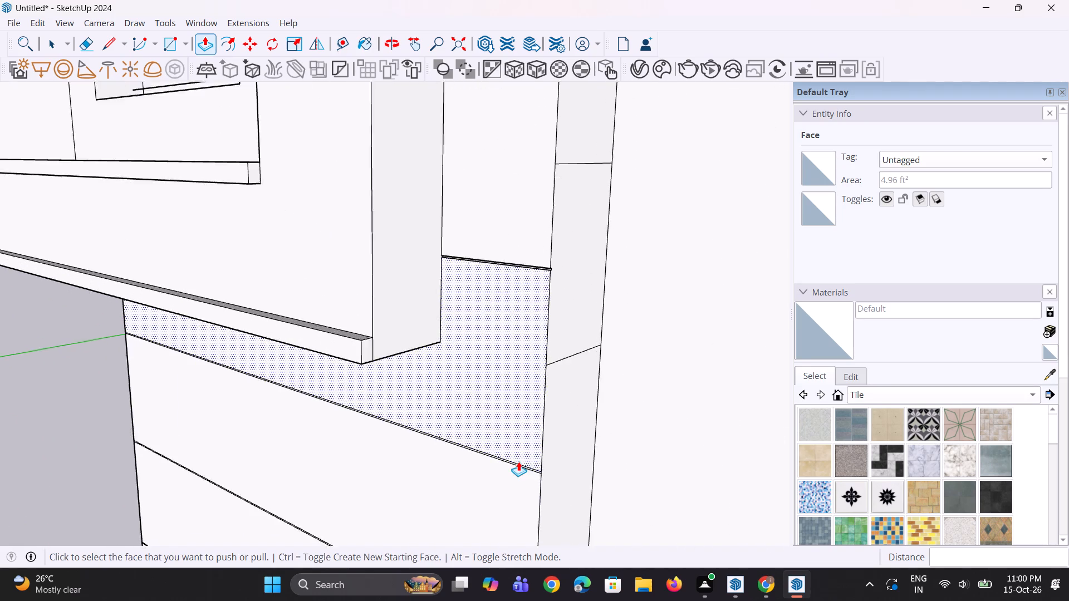
{"action": "scroll", "coordinate": [518, 461], "scroll_direction": "up", "scroll_amount": 12}
{"action": "double_click", "coordinate": [521, 471]}
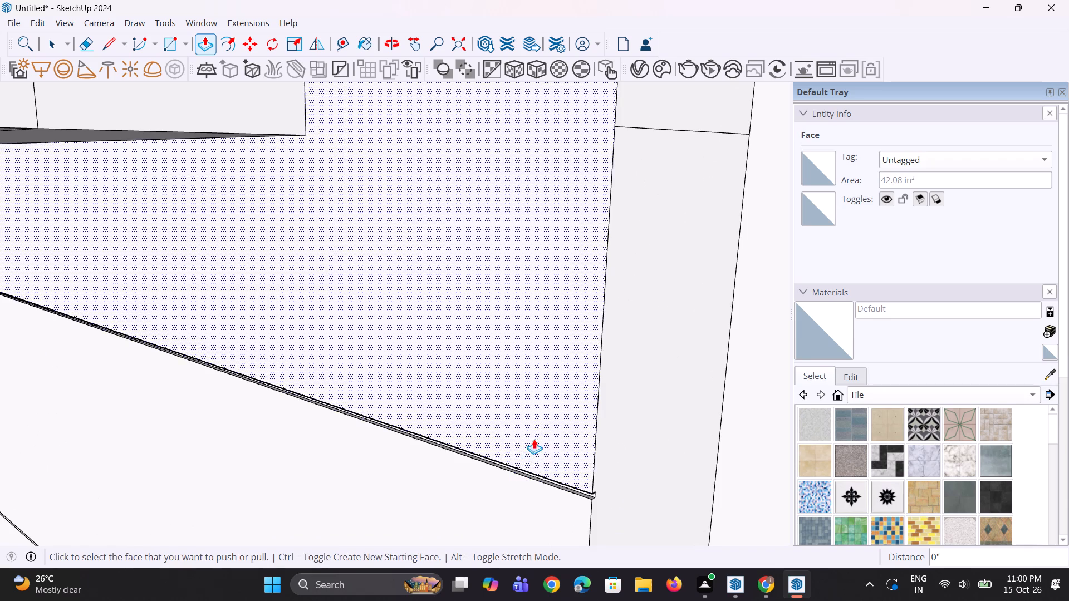
{"action": "scroll", "coordinate": [537, 423], "scroll_direction": "down", "scroll_amount": 20}
{"action": "scroll", "coordinate": [537, 423], "scroll_direction": "down", "scroll_amount": 9}
{"action": "scroll", "coordinate": [538, 470], "scroll_direction": "up", "scroll_amount": 3}
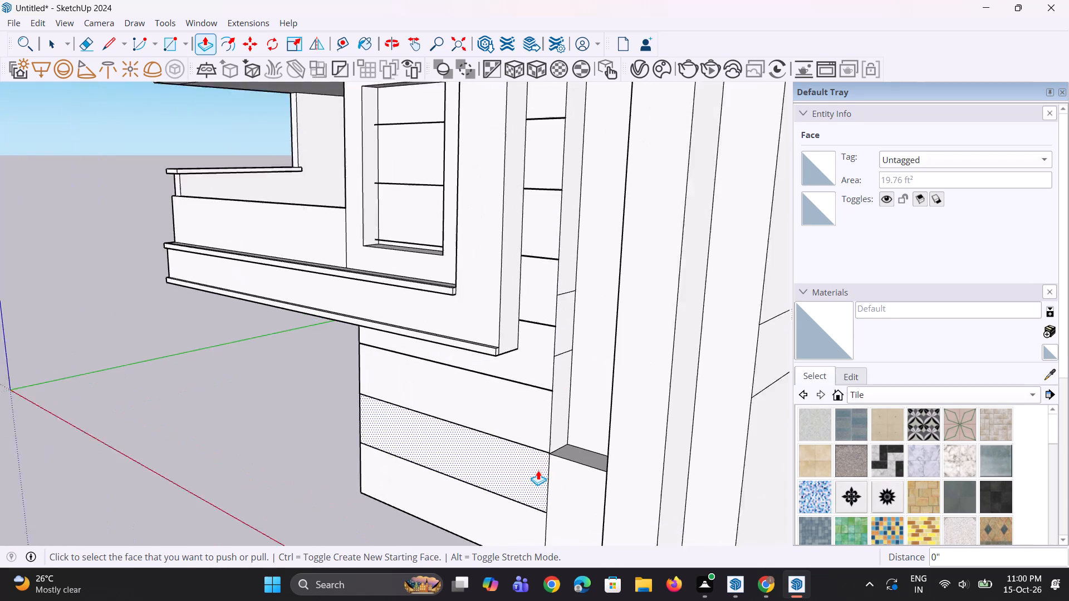
{"action": "scroll", "coordinate": [538, 470], "scroll_direction": "up", "scroll_amount": 14}
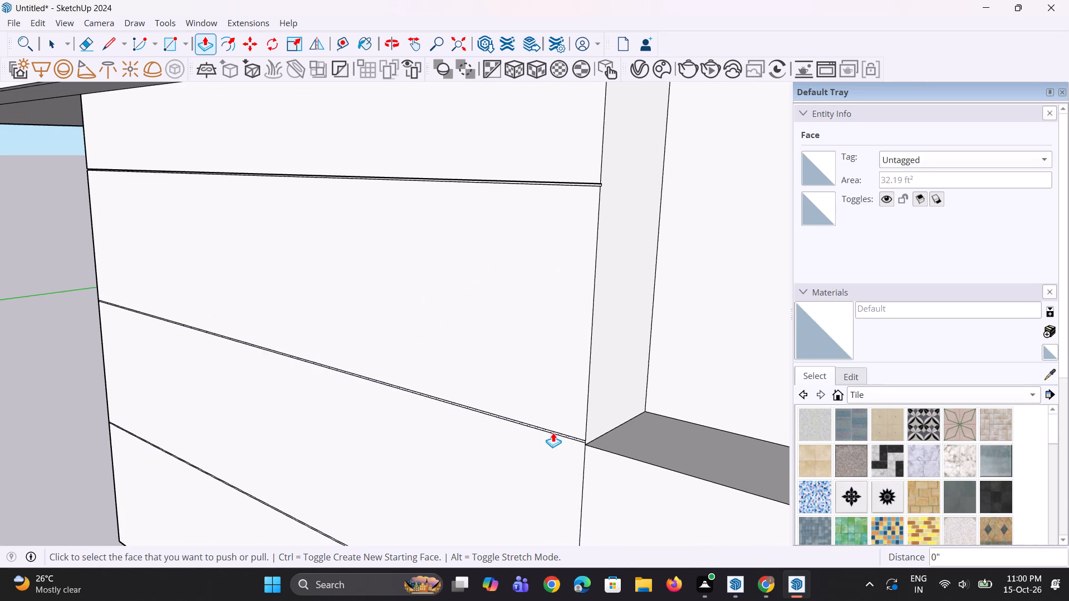
{"action": "double_click", "coordinate": [553, 432]}
{"action": "scroll", "coordinate": [561, 418], "scroll_direction": "down", "scroll_amount": 10}
{"action": "scroll", "coordinate": [534, 505], "scroll_direction": "up", "scroll_amount": 5}
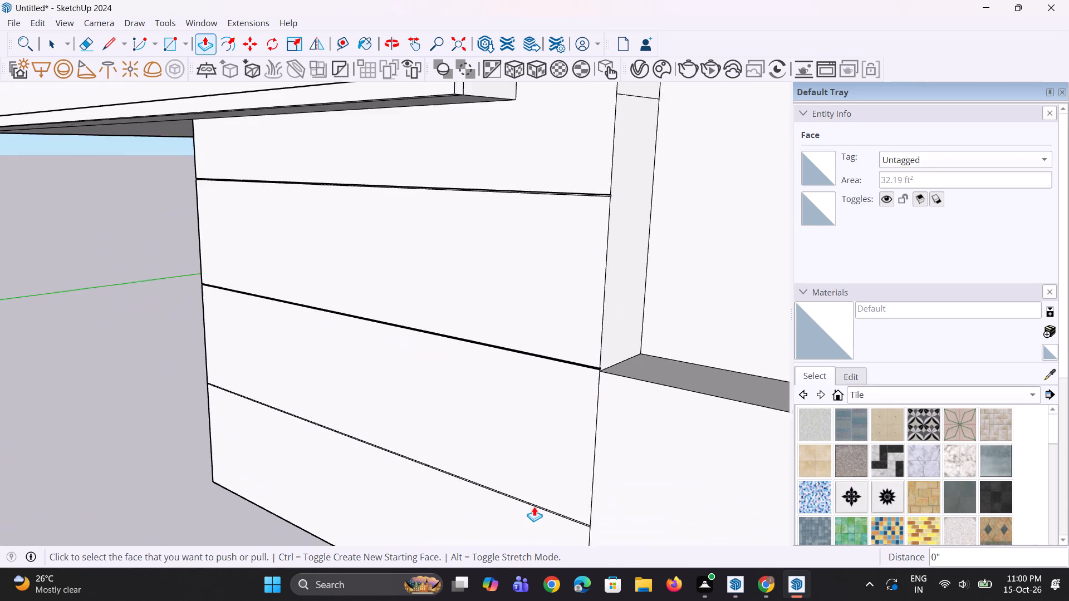
{"action": "scroll", "coordinate": [534, 506], "scroll_direction": "up", "scroll_amount": 10}
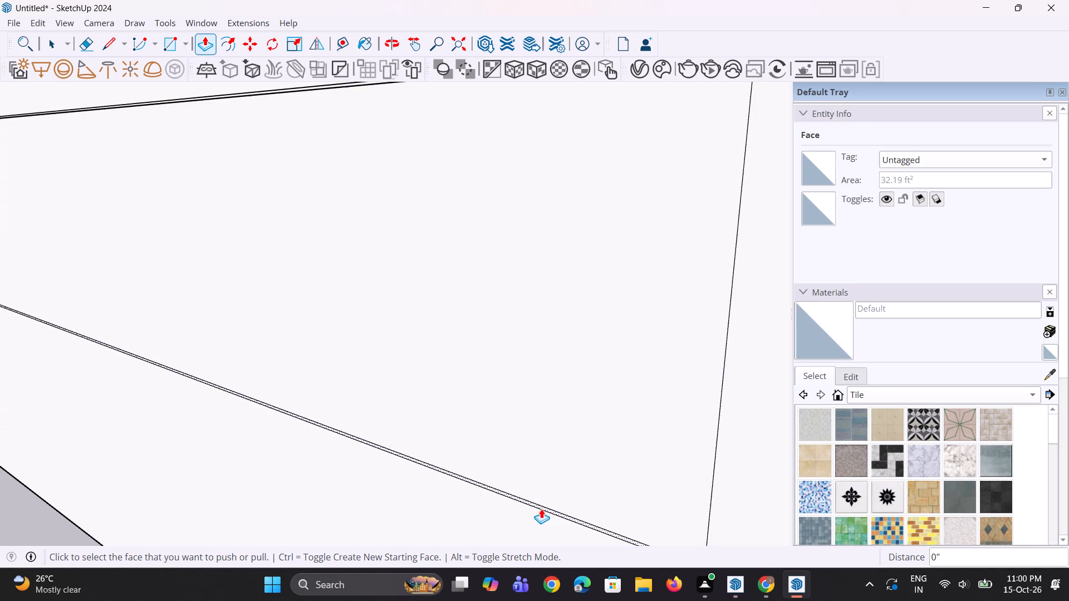
{"action": "double_click", "coordinate": [541, 509]}
{"action": "scroll", "coordinate": [553, 467], "scroll_direction": "down", "scroll_amount": 14}
{"action": "scroll", "coordinate": [551, 456], "scroll_direction": "up", "scroll_amount": 1}
{"action": "middle_click_drag", "start_coordinate": [551, 456], "coordinate": [569, 446]}
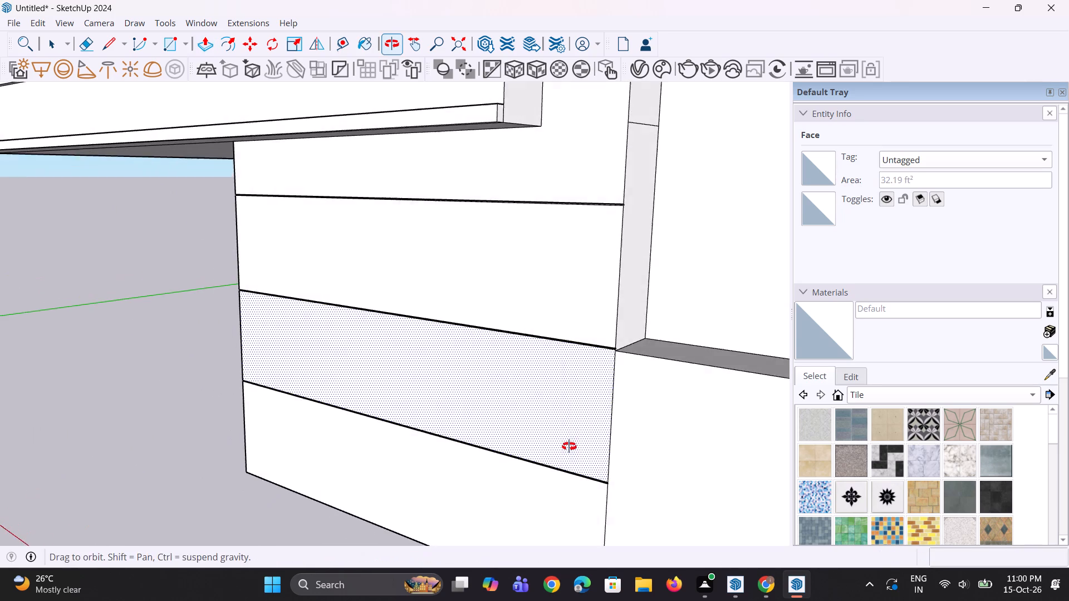
{"action": "middle_click_drag", "start_coordinate": [569, 446], "coordinate": [570, 446]}
{"action": "scroll", "coordinate": [524, 469], "scroll_direction": "down", "scroll_amount": 12}
{"action": "key", "text": "space"}
{"action": "key", "text": "space"}
Erase the upper and middle horizontal lines across the back of the recessed window beside the balcony opening.
{"action": "middle_click_drag", "start_coordinate": [490, 454], "coordinate": [571, 435]}
{"action": "scroll", "coordinate": [489, 427], "scroll_direction": "down", "scroll_amount": 5}
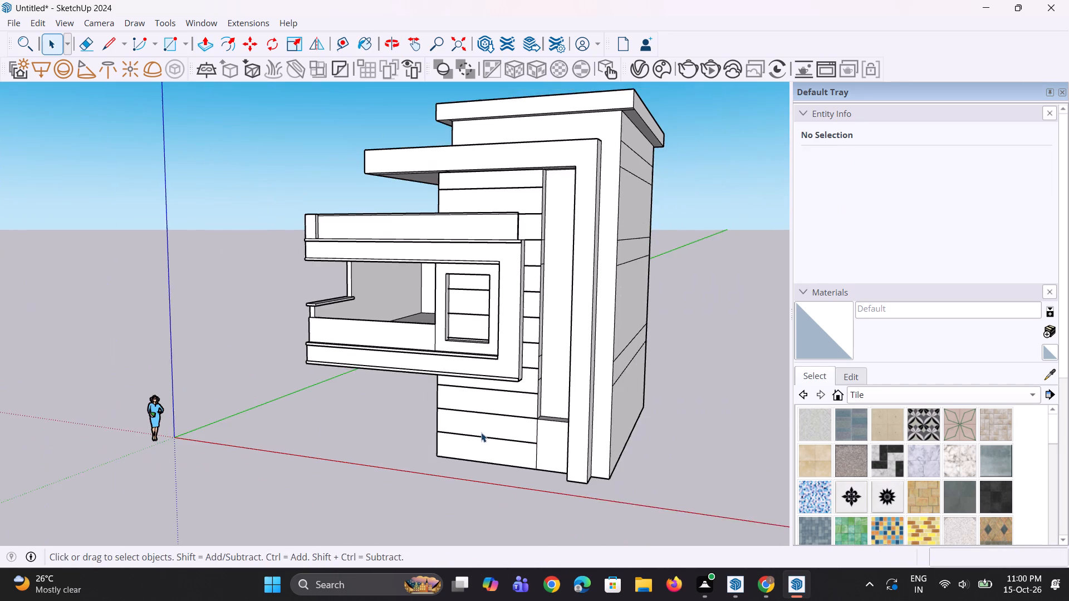
{"action": "middle_click_drag", "start_coordinate": [480, 435], "coordinate": [499, 434]}
{"action": "scroll", "coordinate": [445, 309], "scroll_direction": "up", "scroll_amount": 14}
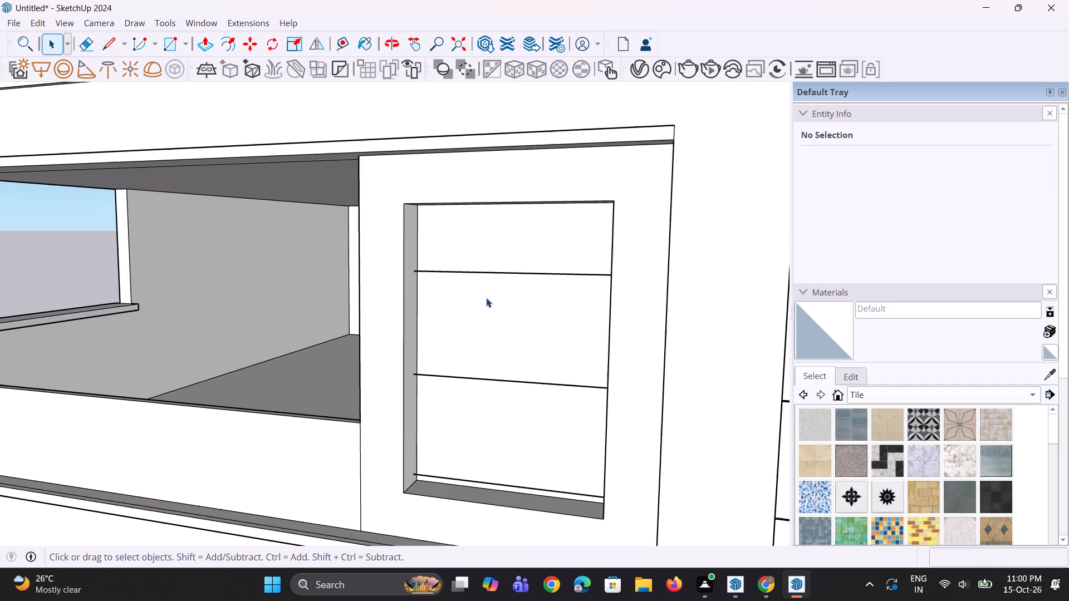
{"action": "scroll", "coordinate": [467, 321], "scroll_direction": "up", "scroll_amount": 1}
{"action": "middle_click_drag", "start_coordinate": [467, 321], "coordinate": [473, 316]}
{"action": "key", "text": "e"}
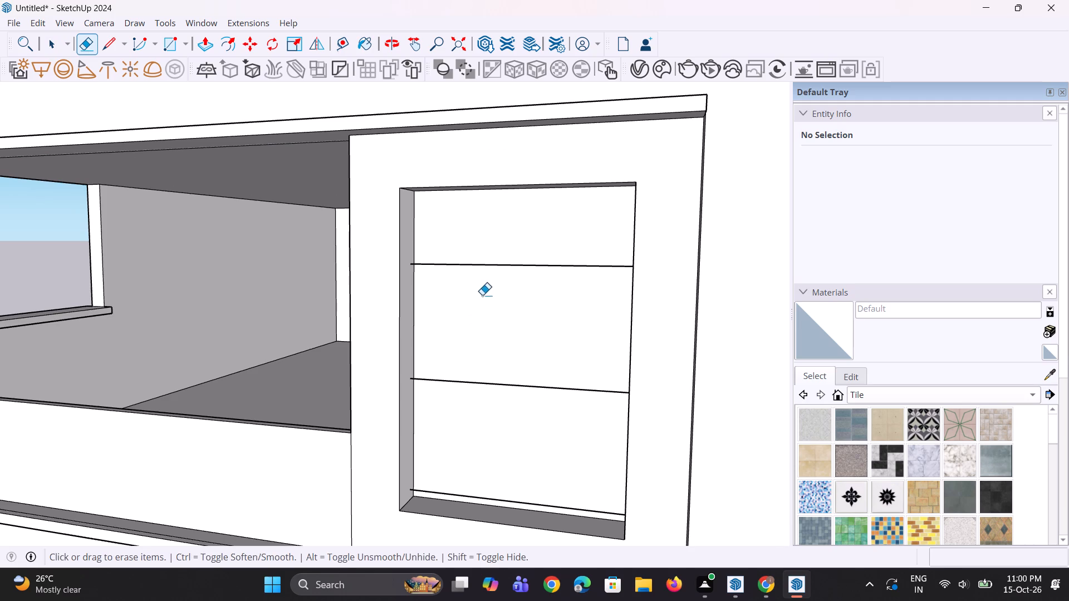
{"action": "left_click_drag", "start_coordinate": [492, 263], "coordinate": [483, 390]}
Examine the balcony block and the grooved front facade from below and from the front.
{"action": "scroll", "coordinate": [437, 383], "scroll_direction": "down", "scroll_amount": 5}
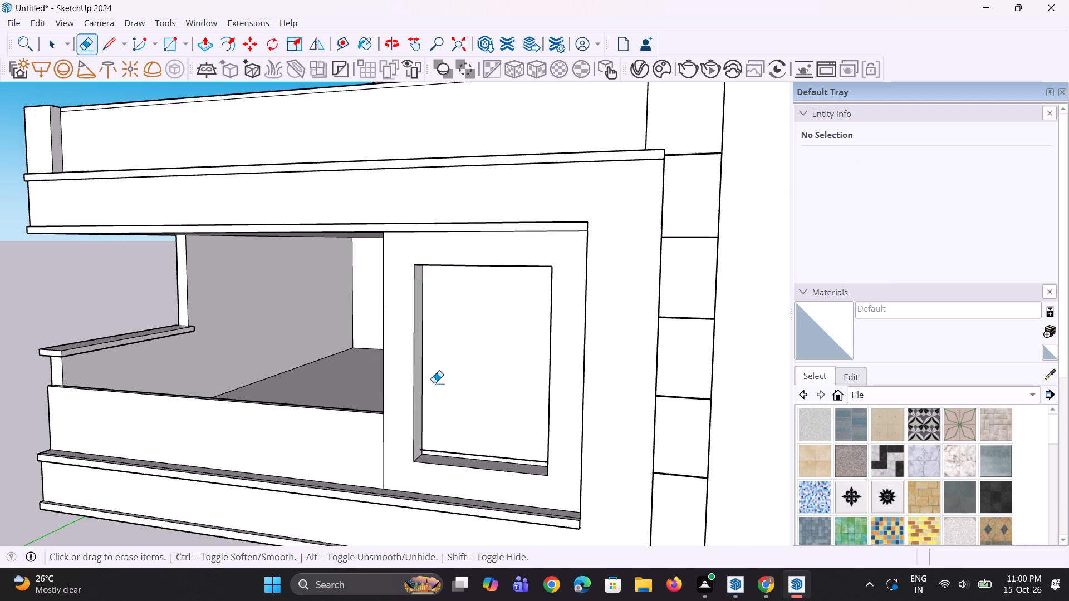
{"action": "scroll", "coordinate": [434, 382], "scroll_direction": "down", "scroll_amount": 5}
{"action": "middle_click_drag", "start_coordinate": [458, 407], "coordinate": [512, 284]}
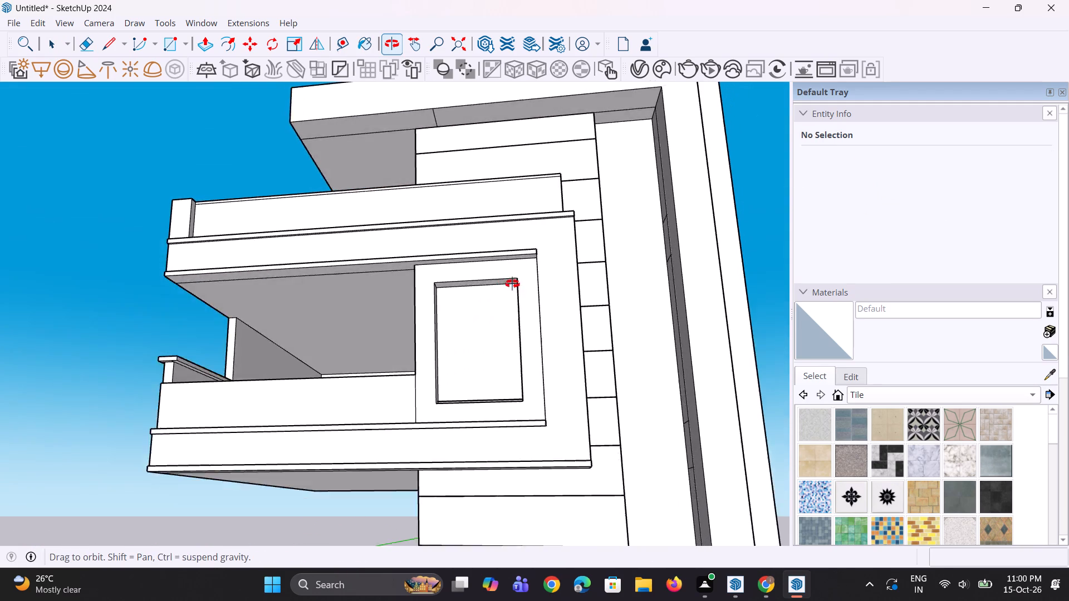
{"action": "middle_click_drag", "start_coordinate": [512, 284], "coordinate": [508, 431]}
{"action": "scroll", "coordinate": [466, 399], "scroll_direction": "down", "scroll_amount": 5}
{"action": "middle_click_drag", "start_coordinate": [529, 399], "coordinate": [482, 381]}
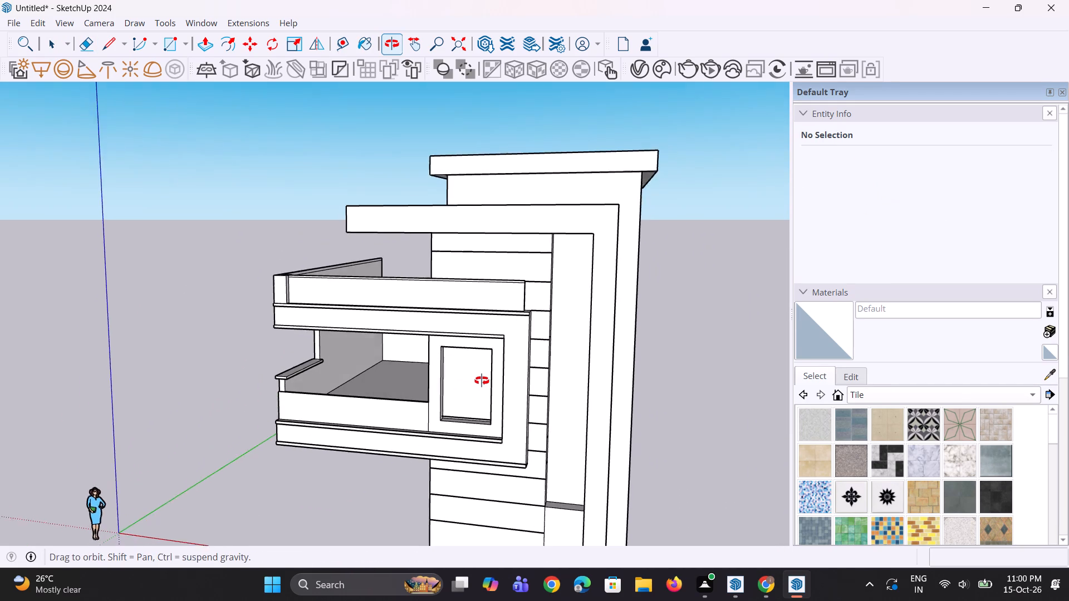
{"action": "middle_click_drag", "start_coordinate": [482, 381], "coordinate": [472, 379]}
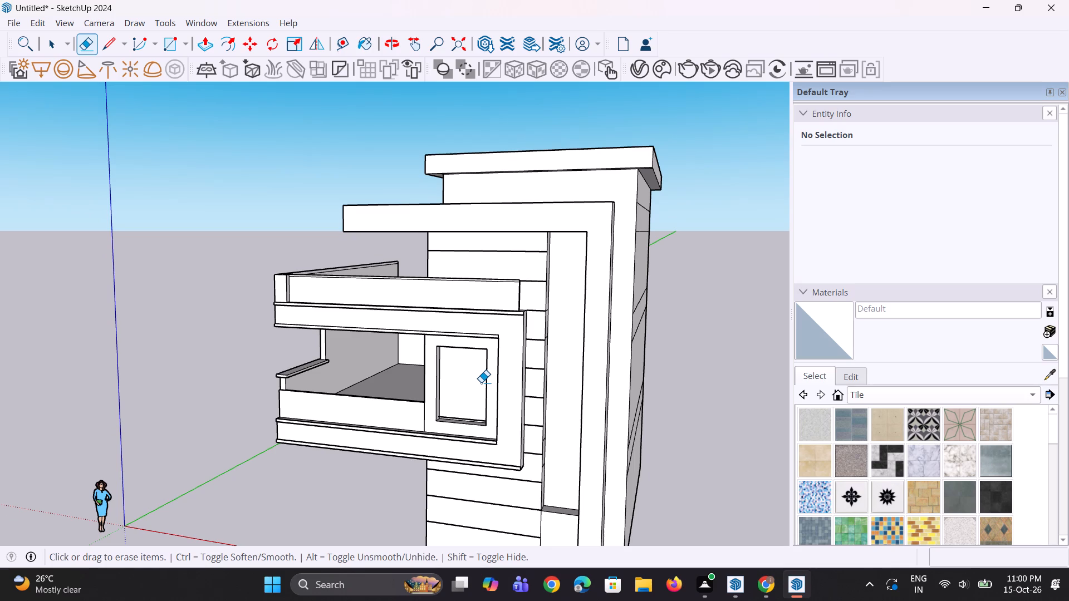
{"action": "scroll", "coordinate": [460, 423], "scroll_direction": "down", "scroll_amount": 4}
{"action": "scroll", "coordinate": [505, 510], "scroll_direction": "up", "scroll_amount": 4}
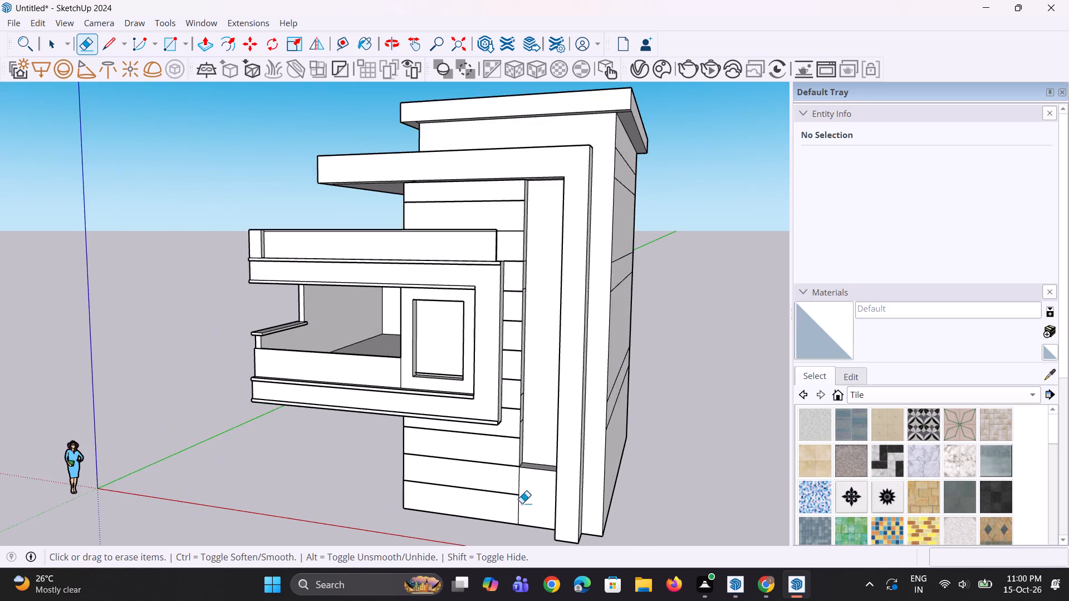
Copy the tall recess's back face about 10' 4 5/8" along the red axis, out past the building's side wall.
{"action": "scroll", "coordinate": [522, 503], "scroll_direction": "up", "scroll_amount": 3}
{"action": "key", "text": "space"}
{"action": "left_click", "coordinate": [542, 419]}
{"action": "scroll", "coordinate": [529, 457], "scroll_direction": "down", "scroll_amount": 4}
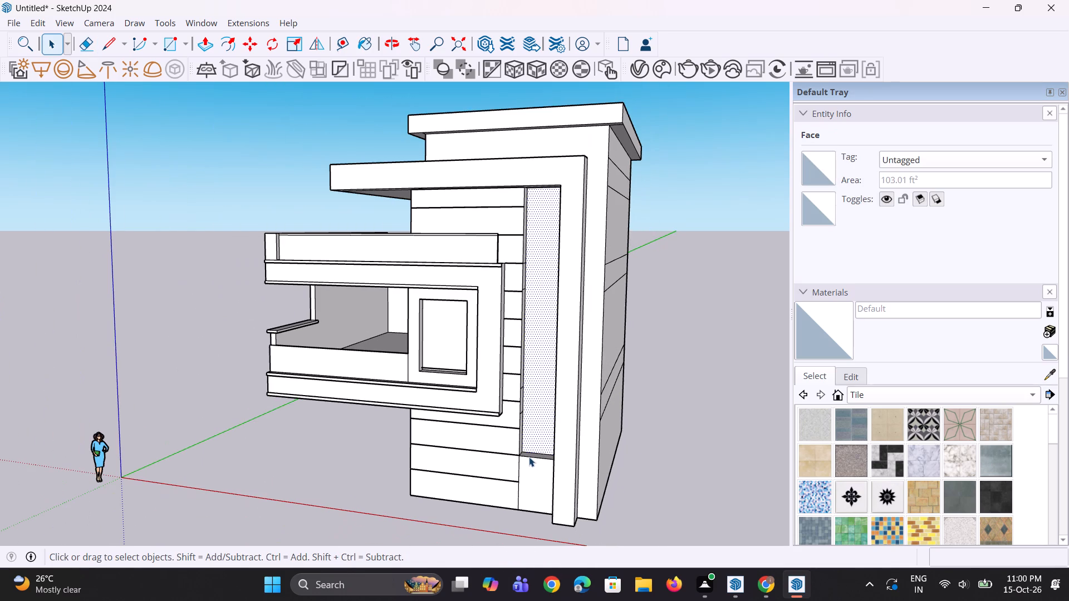
{"action": "key", "text": "m"}
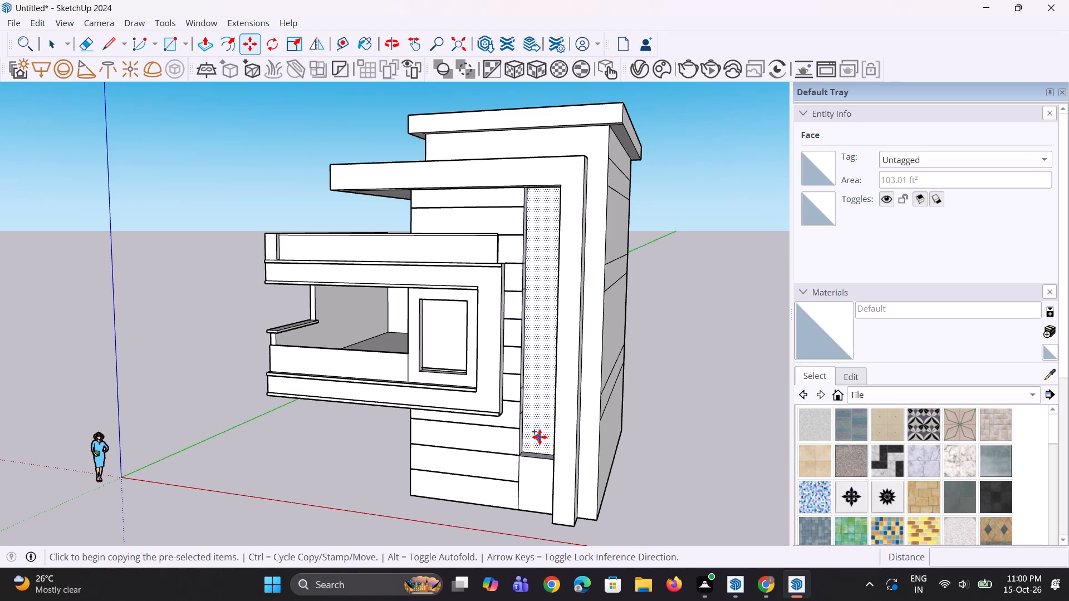
{"action": "left_click", "coordinate": [540, 425]}
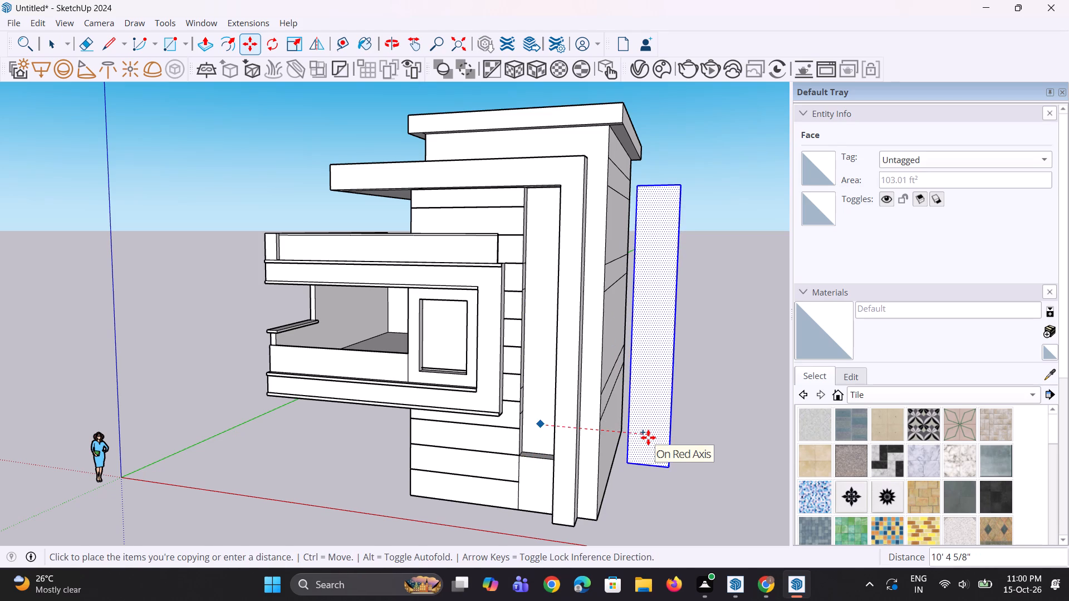
{"action": "left_click", "coordinate": [648, 437]}
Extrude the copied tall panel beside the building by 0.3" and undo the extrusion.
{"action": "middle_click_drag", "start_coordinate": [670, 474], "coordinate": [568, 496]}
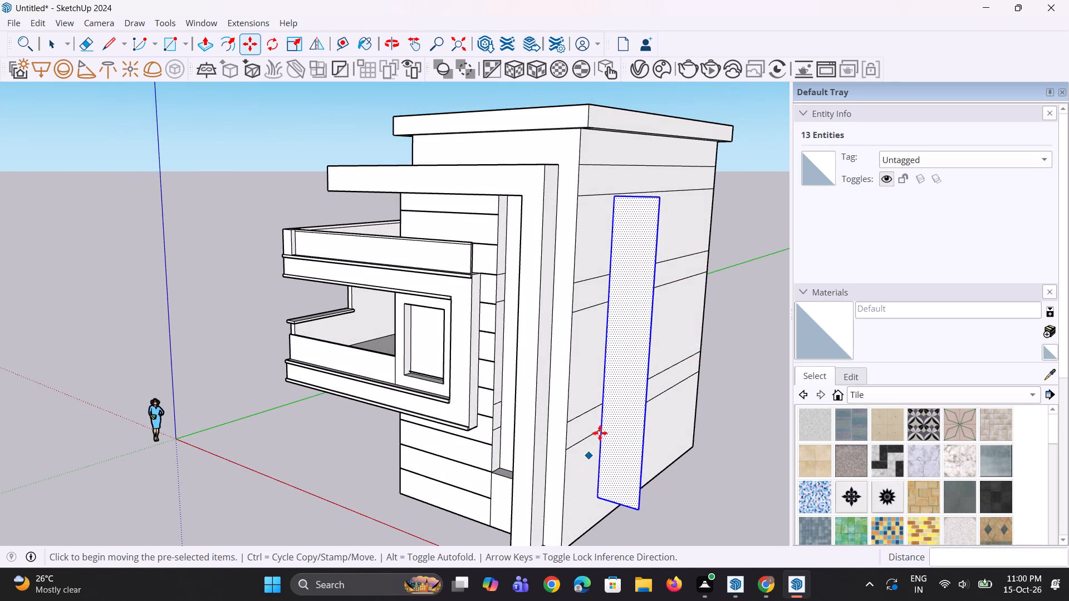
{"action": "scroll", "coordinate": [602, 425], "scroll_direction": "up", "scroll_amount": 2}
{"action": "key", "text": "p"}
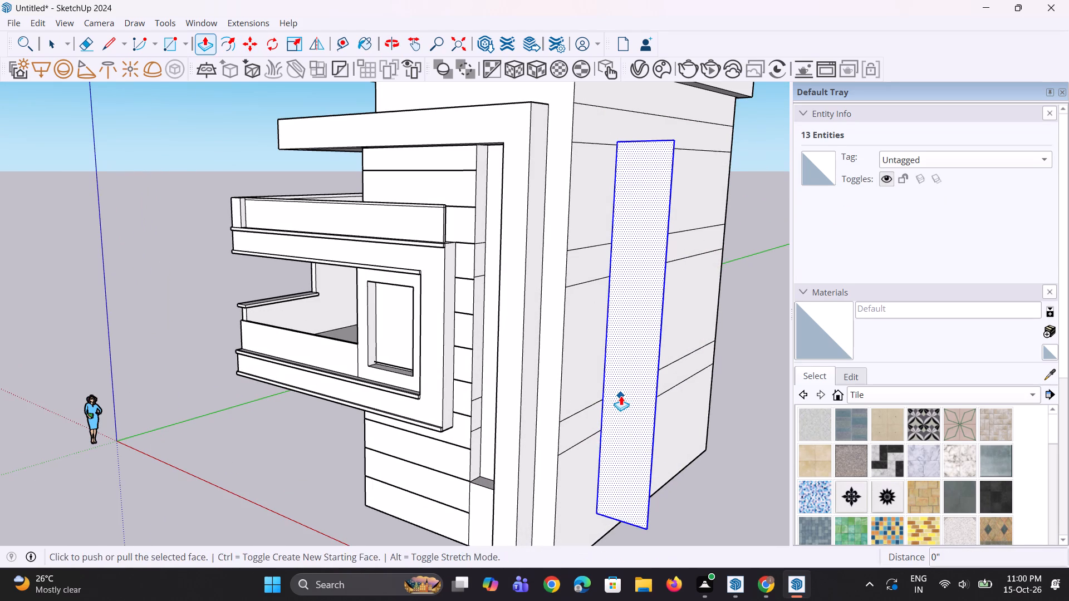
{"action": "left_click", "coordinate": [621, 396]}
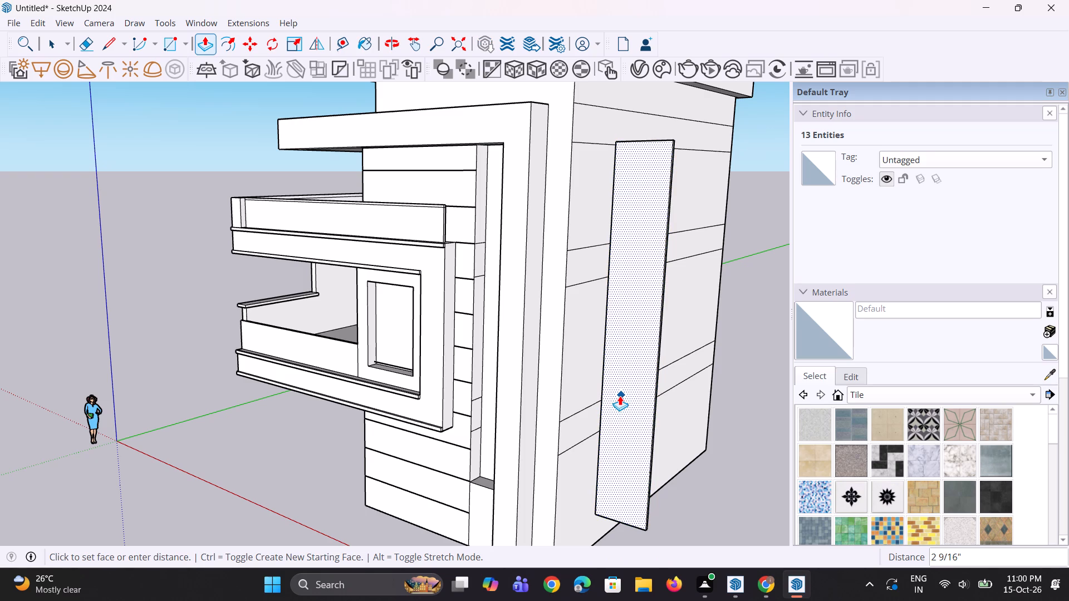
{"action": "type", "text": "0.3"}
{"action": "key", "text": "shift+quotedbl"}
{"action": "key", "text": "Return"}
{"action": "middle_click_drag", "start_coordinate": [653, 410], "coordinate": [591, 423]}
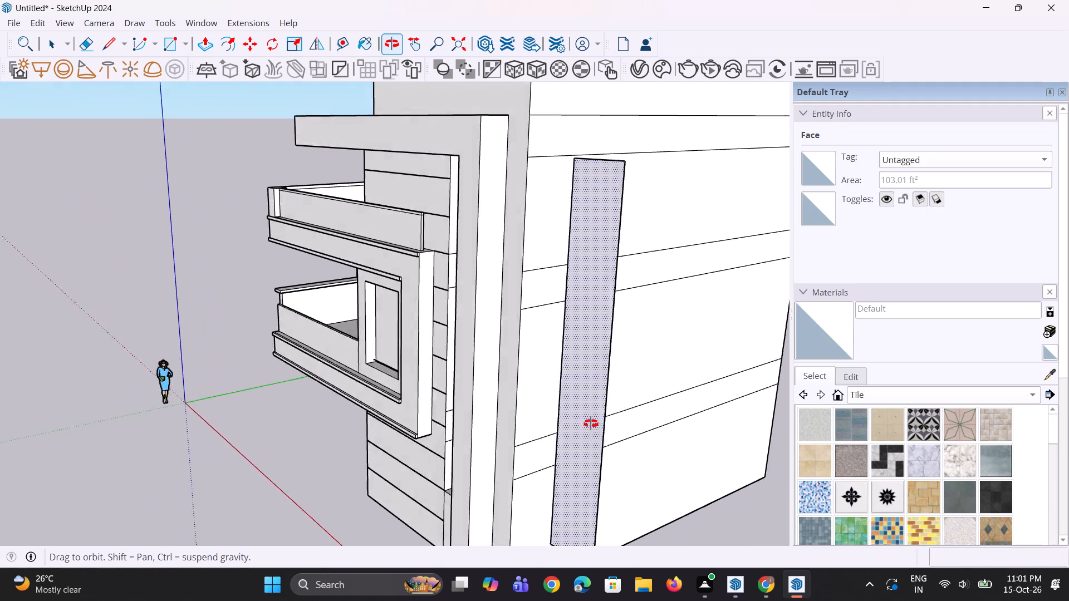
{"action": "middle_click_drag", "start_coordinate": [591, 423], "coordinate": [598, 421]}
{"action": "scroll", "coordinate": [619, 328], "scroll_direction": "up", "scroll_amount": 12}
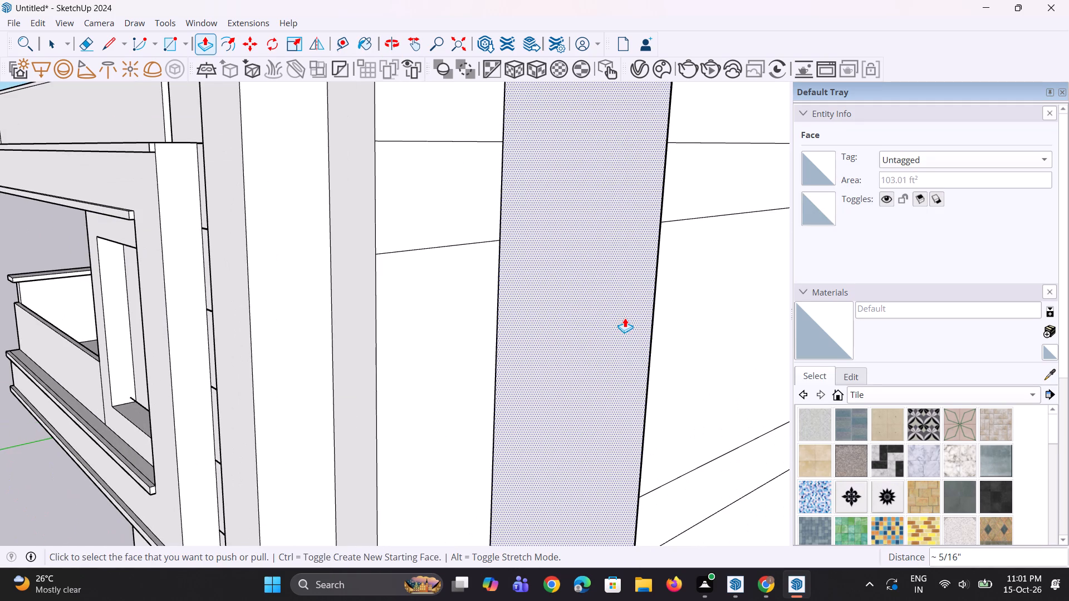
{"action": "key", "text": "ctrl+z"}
Extrude the copied tall panel outward by about 1 11/16".
{"action": "left_click", "coordinate": [629, 315]}
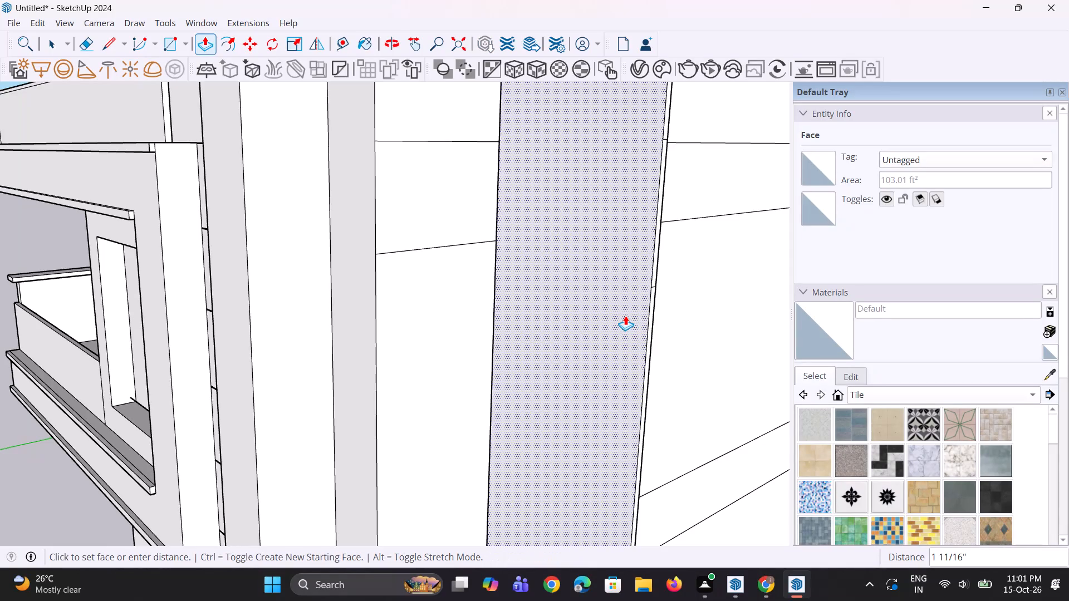
{"action": "key", "text": "1"}
{"action": "left_click", "coordinate": [625, 316], "text": "shift"}
{"action": "key", "text": "shift+quotedbl"}
{"action": "key", "text": "Return"}
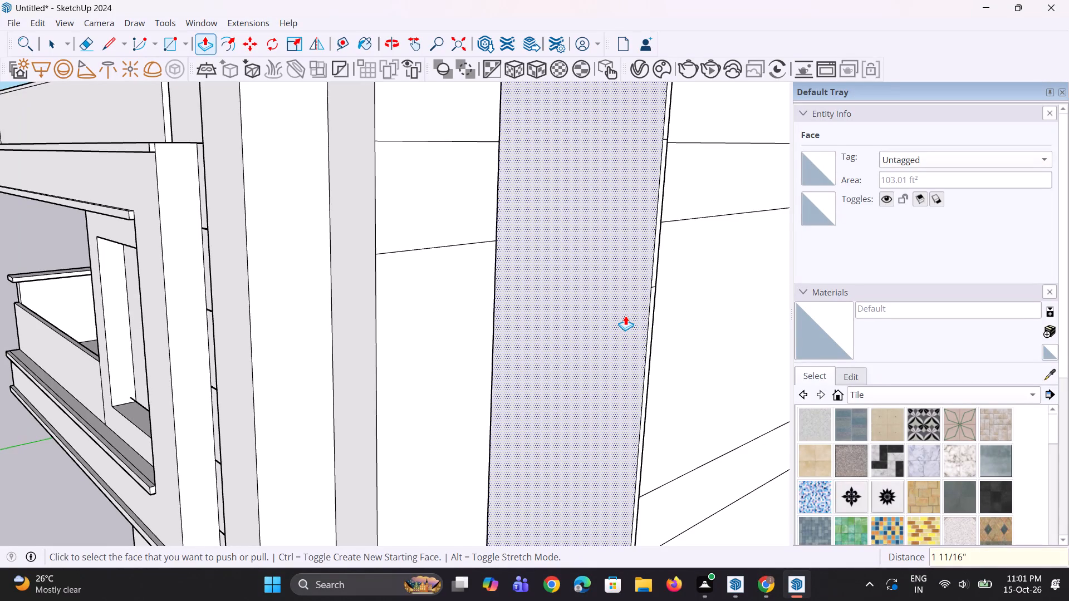
{"action": "middle_click", "coordinate": [634, 311]}
{"action": "scroll", "coordinate": [638, 317], "scroll_direction": "down", "scroll_amount": 14}
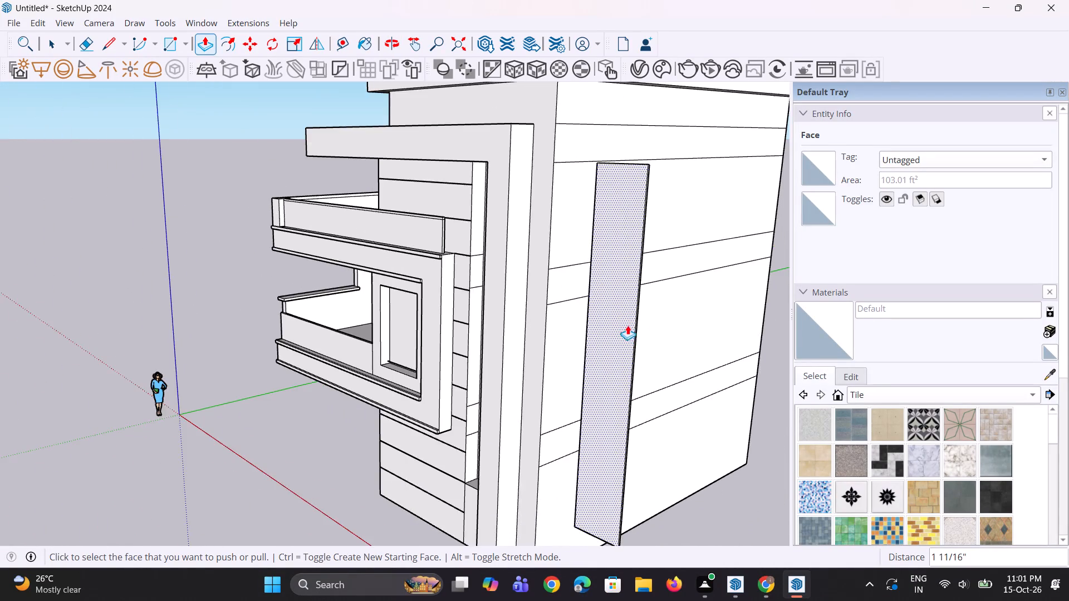
{"action": "scroll", "coordinate": [627, 325], "scroll_direction": "down", "scroll_amount": 1}
{"action": "middle_click_drag", "start_coordinate": [627, 325], "coordinate": [727, 313]}
{"action": "key", "text": "space"}
{"action": "key", "text": "space"}
Copy the tall panel's bottom front edge about 6' 1 3/4" straight up its face.
{"action": "scroll", "coordinate": [678, 351], "scroll_direction": "down", "scroll_amount": 5}
{"action": "middle_click_drag", "start_coordinate": [675, 349], "coordinate": [680, 346]}
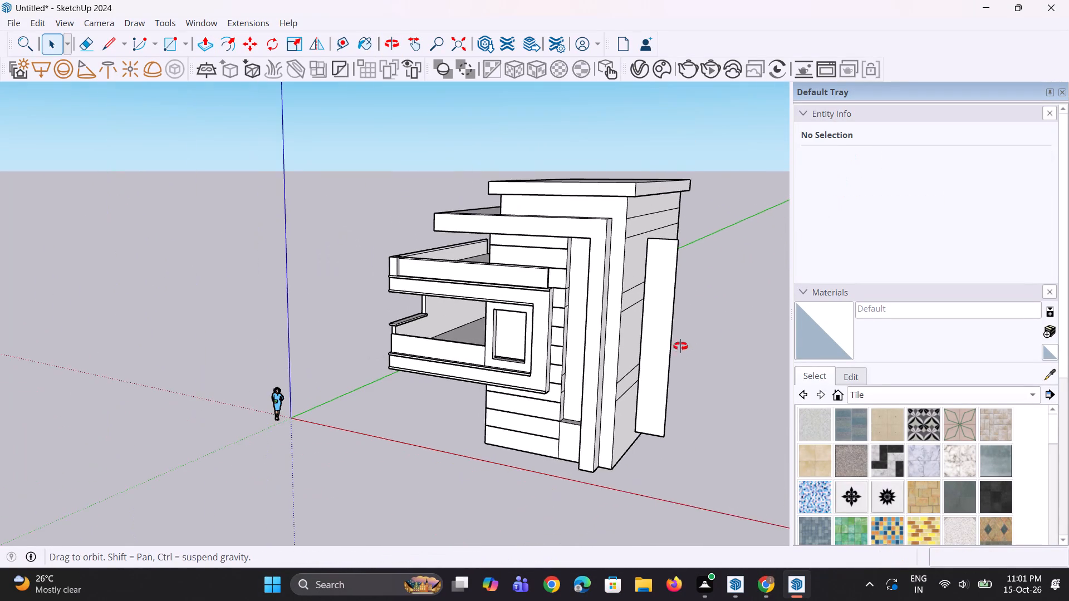
{"action": "middle_click_drag", "start_coordinate": [680, 346], "coordinate": [741, 297]}
{"action": "scroll", "coordinate": [686, 293], "scroll_direction": "up", "scroll_amount": 5}
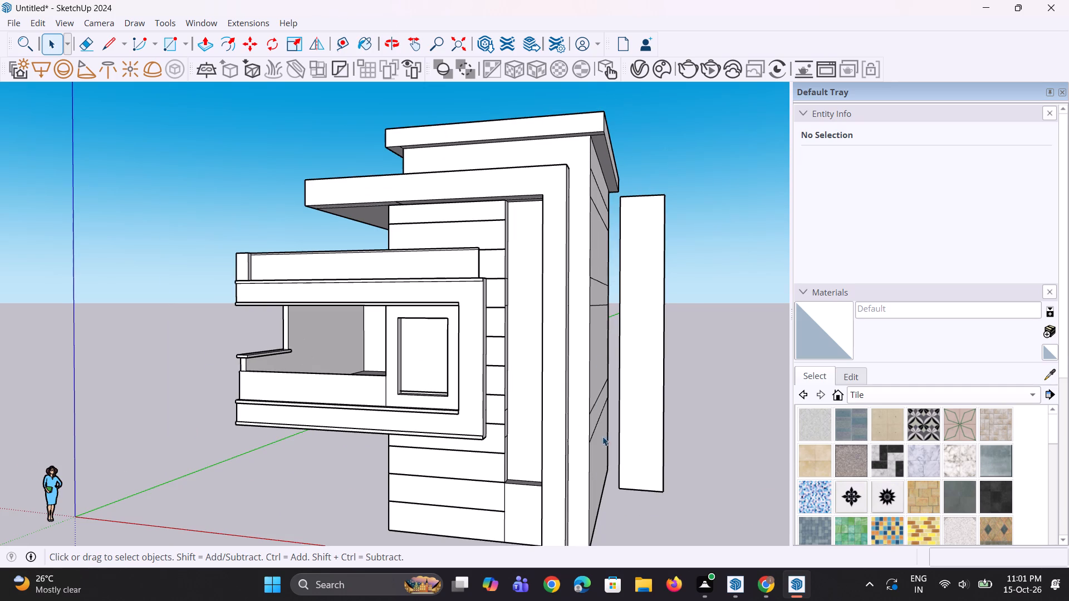
{"action": "scroll", "coordinate": [597, 481], "scroll_direction": "up", "scroll_amount": 1}
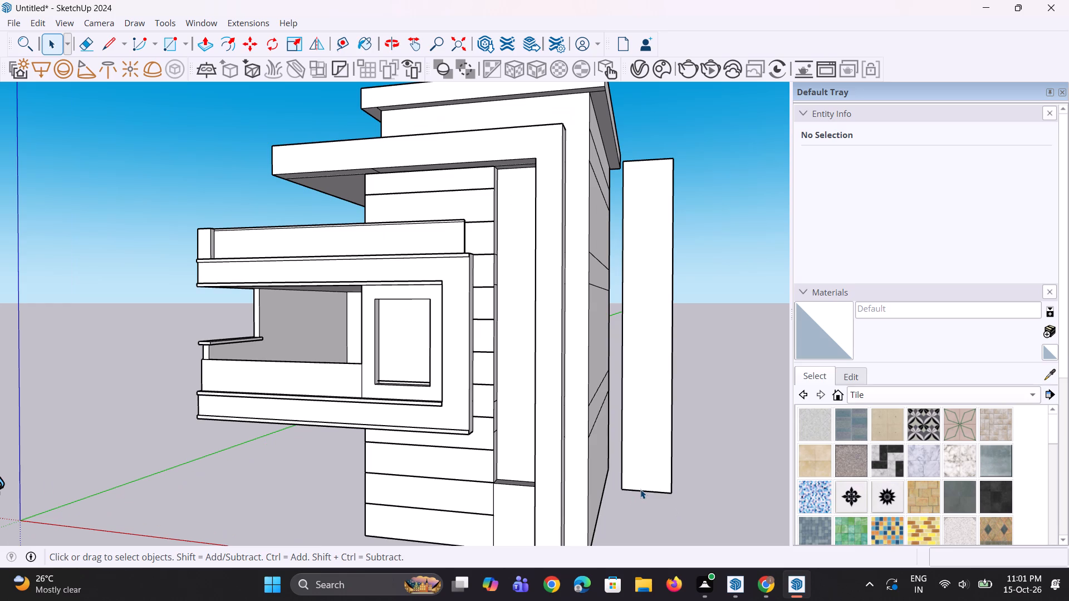
{"action": "left_click", "coordinate": [640, 489]}
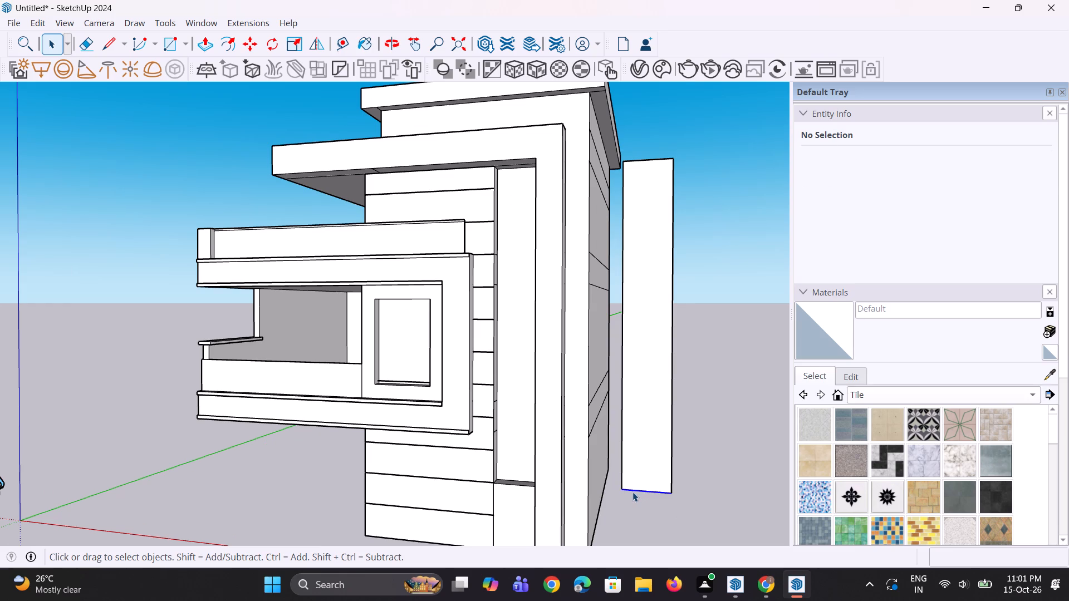
{"action": "scroll", "coordinate": [632, 492], "scroll_direction": "up", "scroll_amount": 3}
{"action": "key", "text": "m"}
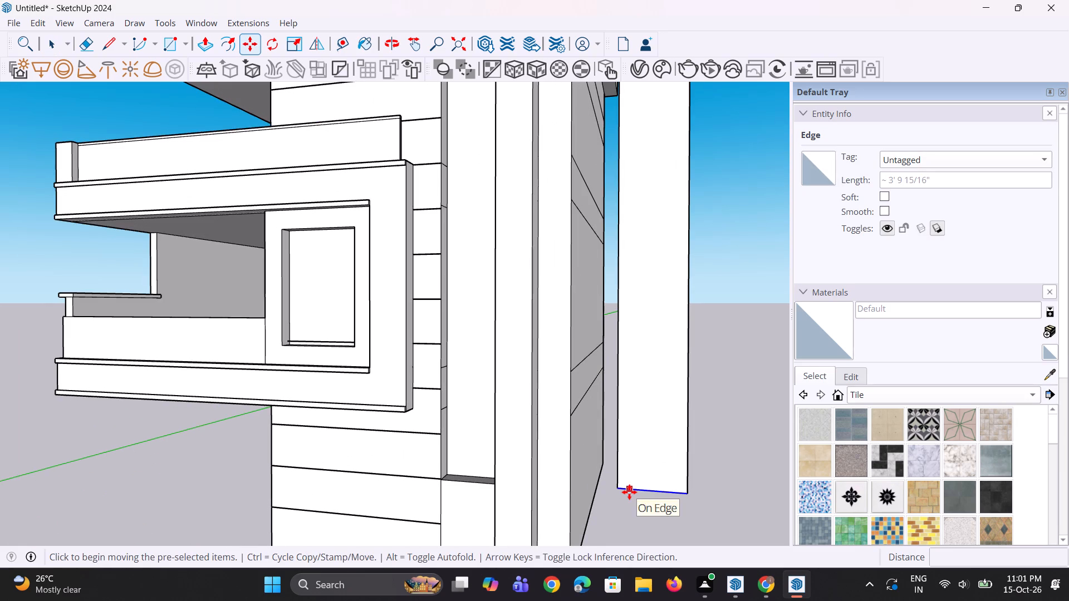
{"action": "left_click", "coordinate": [620, 485]}
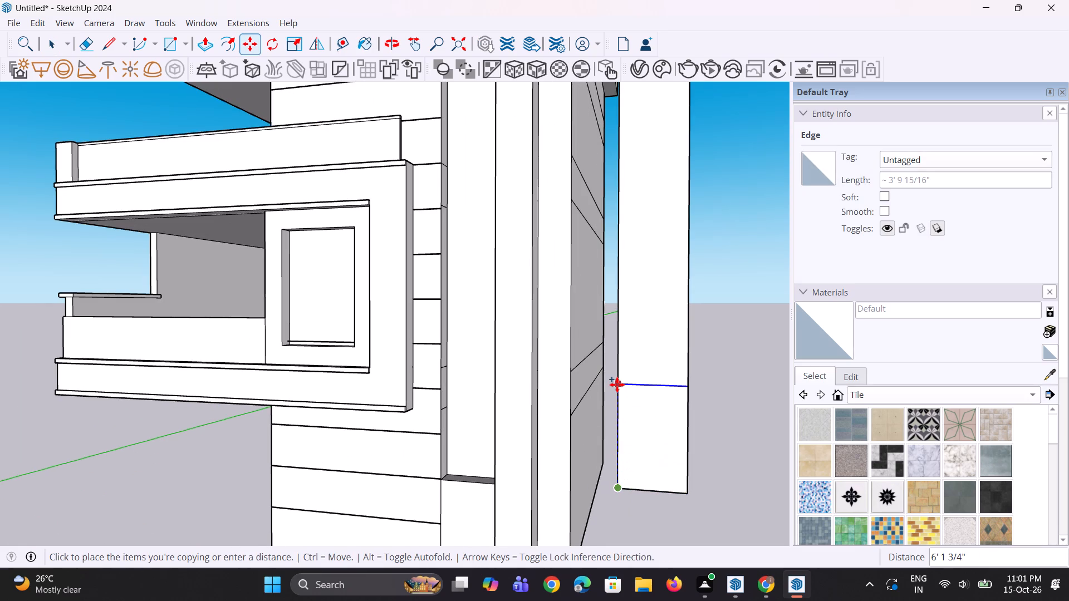
{"action": "left_click", "coordinate": [617, 385]}
Copy the panel's horizontal line up about 3' 7 3/4", and copy the new line another 11' 6 7/16" up.
{"action": "scroll", "coordinate": [621, 459], "scroll_direction": "down", "scroll_amount": 6}
{"action": "scroll", "coordinate": [666, 210], "scroll_direction": "up", "scroll_amount": 1}
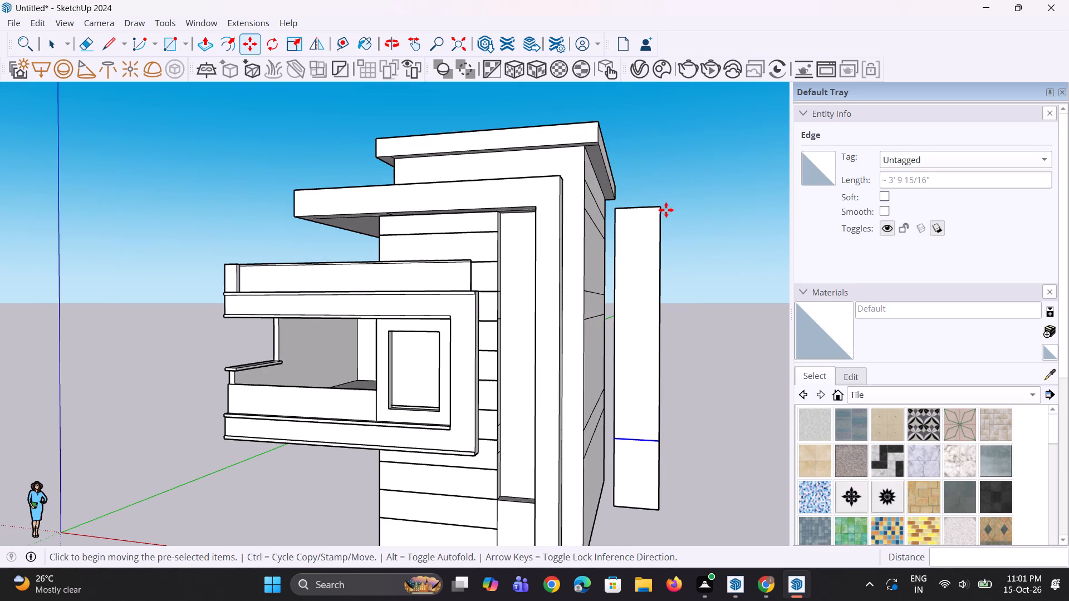
{"action": "type", "text": "nm"}
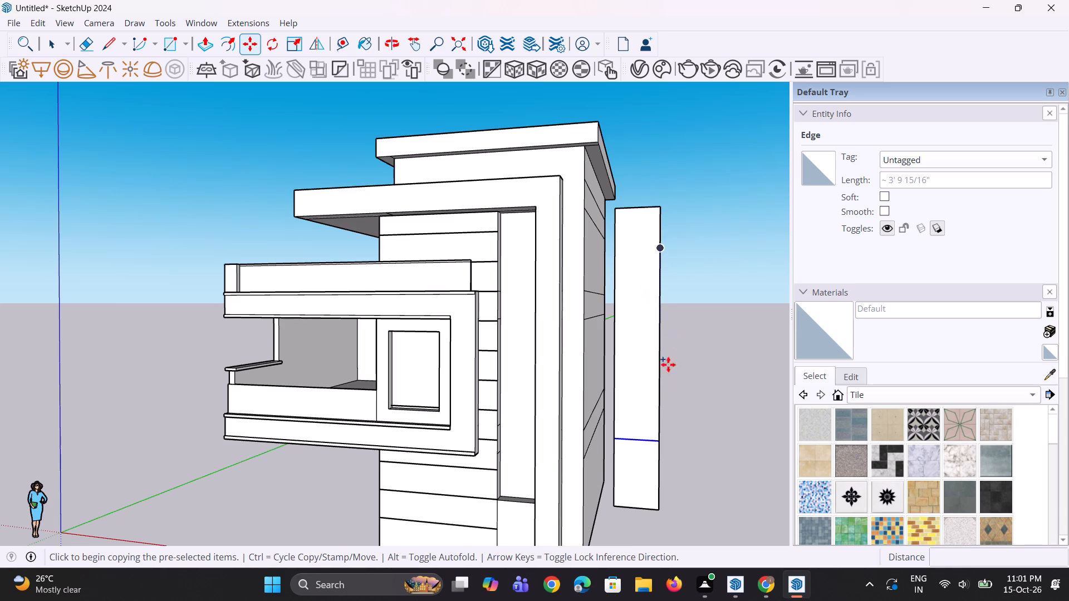
{"action": "left_click", "coordinate": [662, 440]}
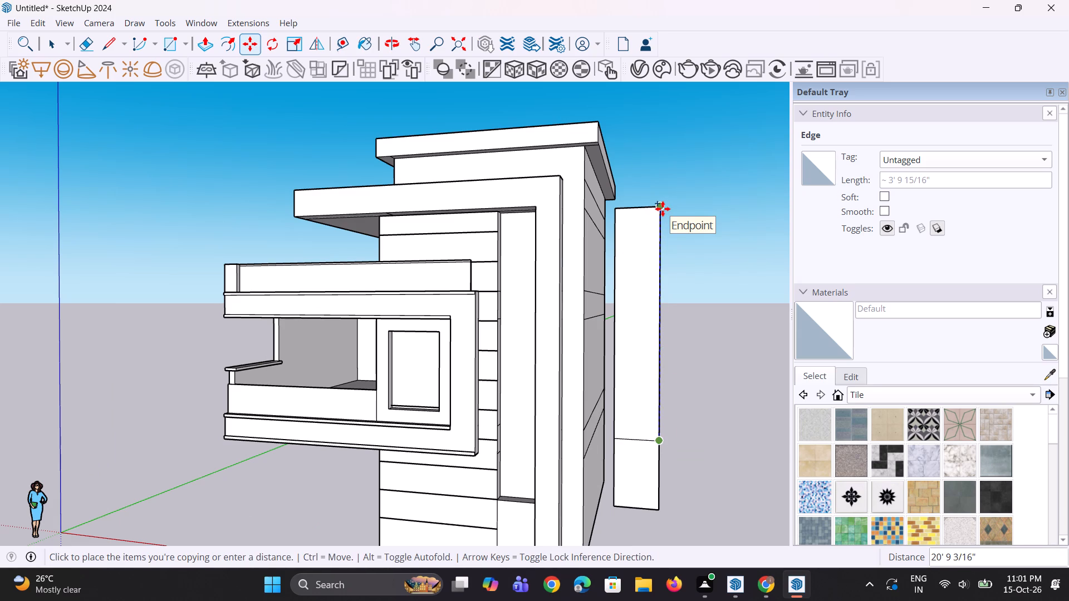
{"action": "left_click", "coordinate": [661, 401]}
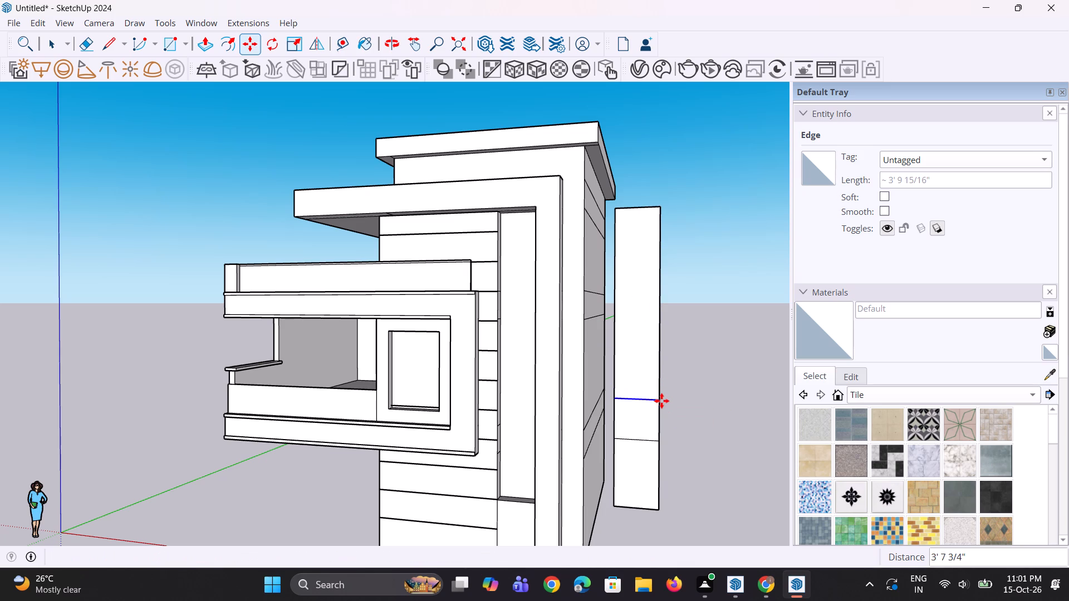
{"action": "key", "text": "m"}
{"action": "left_click", "coordinate": [661, 398]}
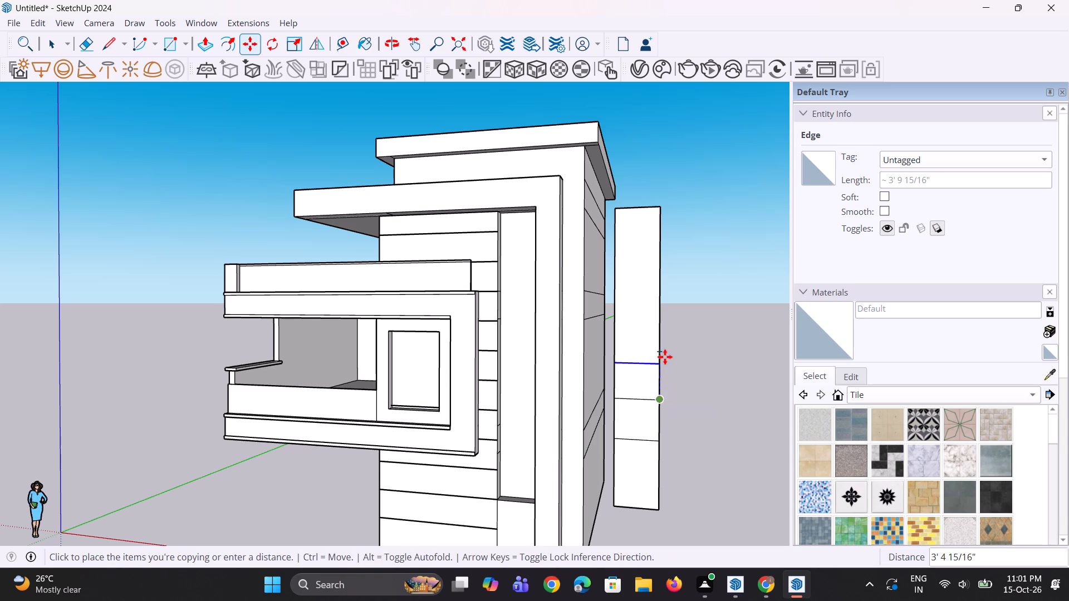
{"action": "left_click", "coordinate": [657, 270]}
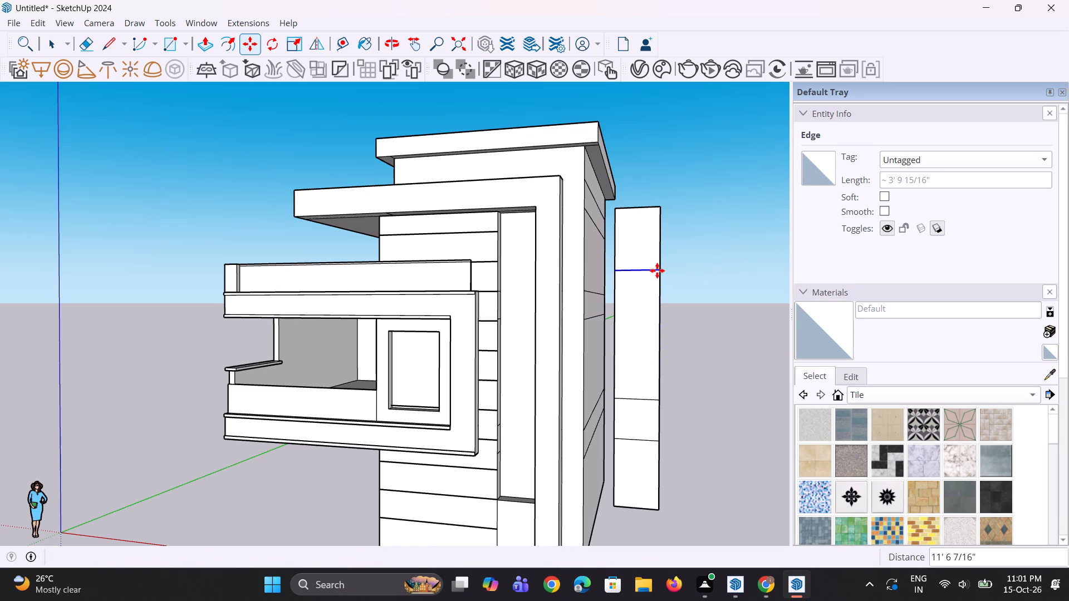
Copy the panel's highest horizontal line further up the face, to below the panel's top edge.
{"action": "key", "text": "m"}
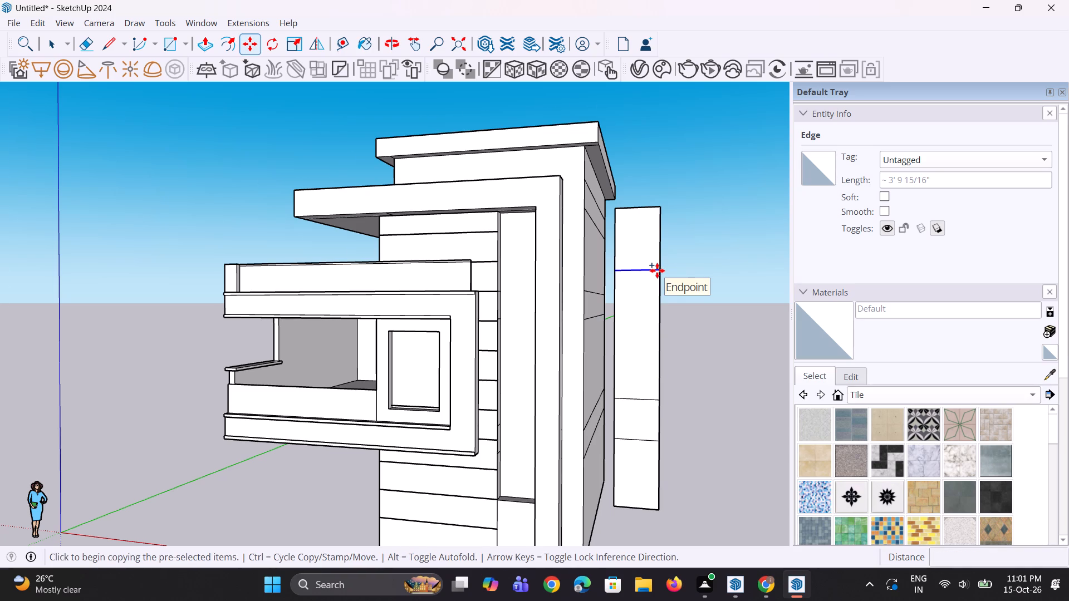
{"action": "scroll", "coordinate": [657, 270], "scroll_direction": "up", "scroll_amount": 3}
{"action": "left_click", "coordinate": [658, 273]}
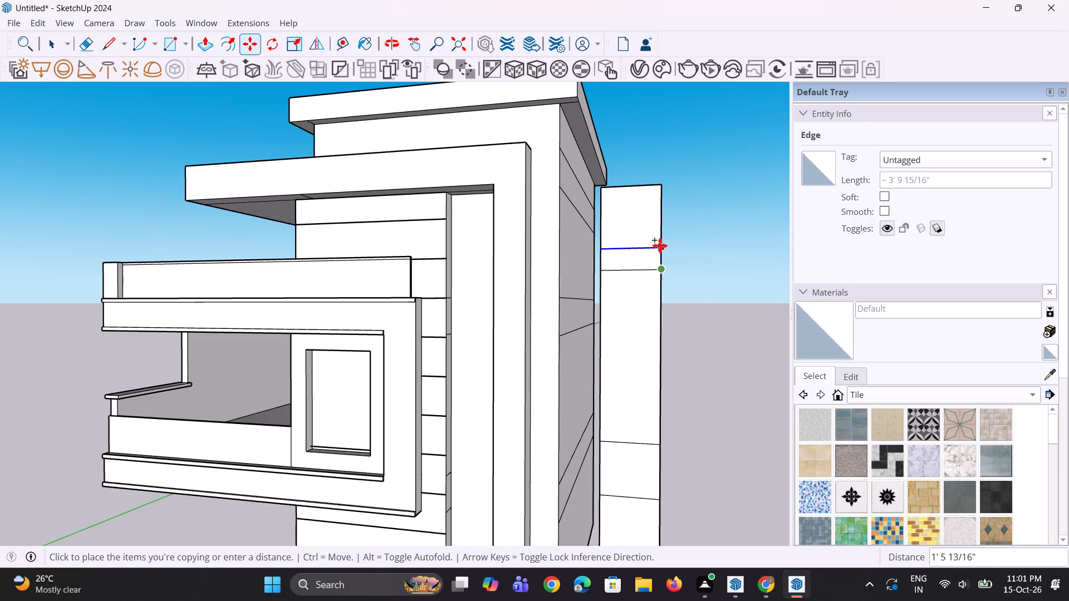
{"action": "left_click", "coordinate": [660, 232]}
{"action": "key", "text": "space"}
{"action": "key", "text": "space"}
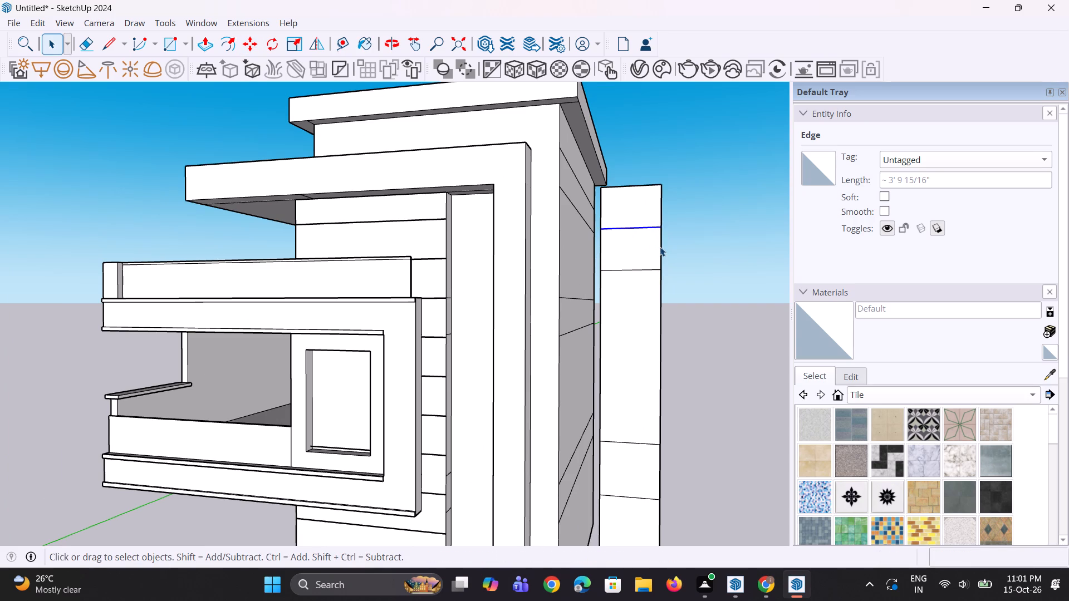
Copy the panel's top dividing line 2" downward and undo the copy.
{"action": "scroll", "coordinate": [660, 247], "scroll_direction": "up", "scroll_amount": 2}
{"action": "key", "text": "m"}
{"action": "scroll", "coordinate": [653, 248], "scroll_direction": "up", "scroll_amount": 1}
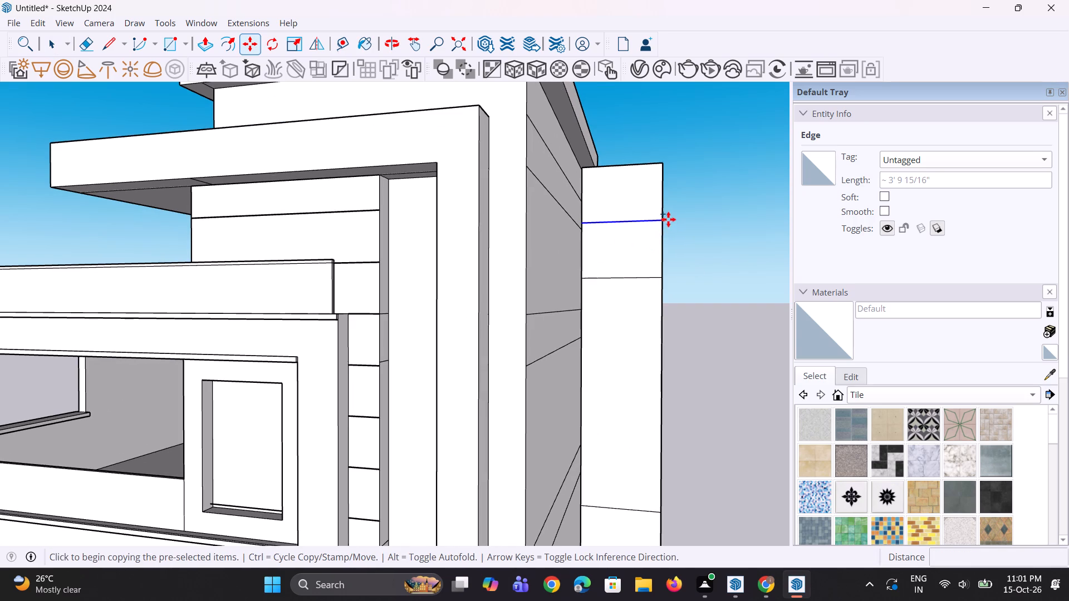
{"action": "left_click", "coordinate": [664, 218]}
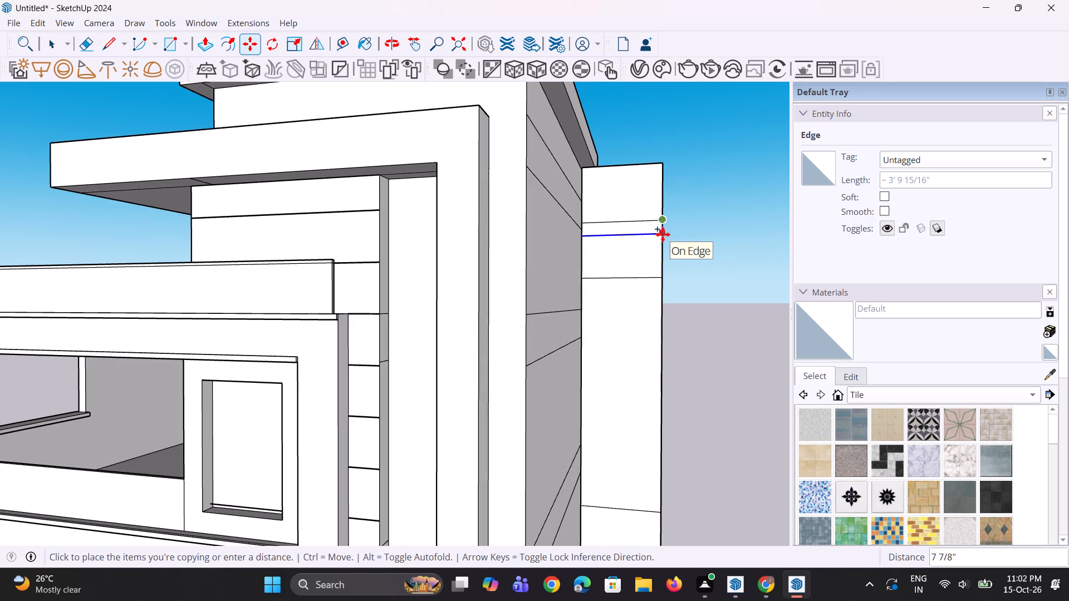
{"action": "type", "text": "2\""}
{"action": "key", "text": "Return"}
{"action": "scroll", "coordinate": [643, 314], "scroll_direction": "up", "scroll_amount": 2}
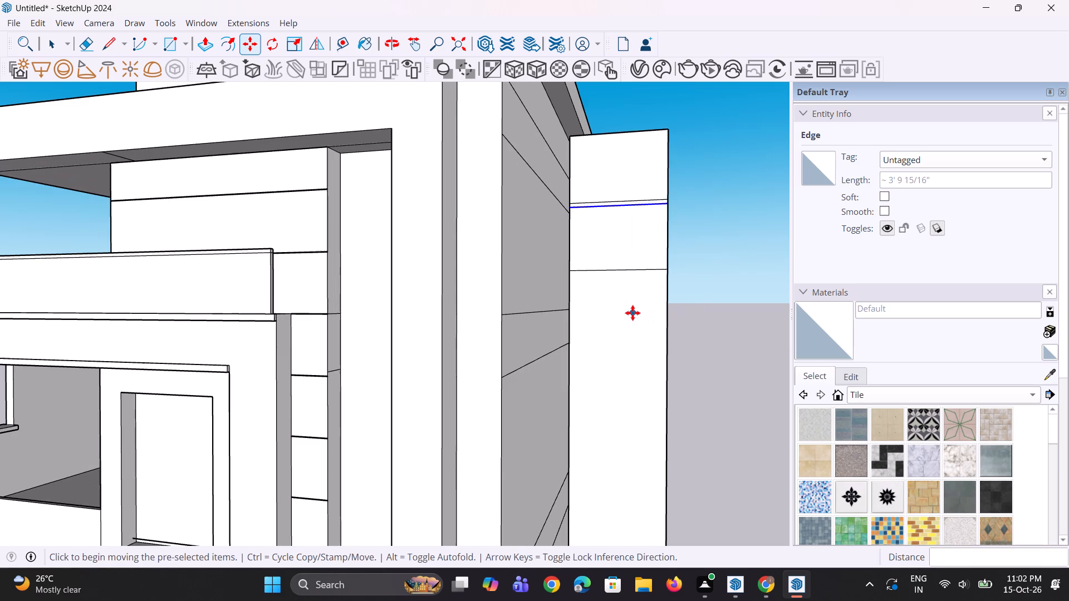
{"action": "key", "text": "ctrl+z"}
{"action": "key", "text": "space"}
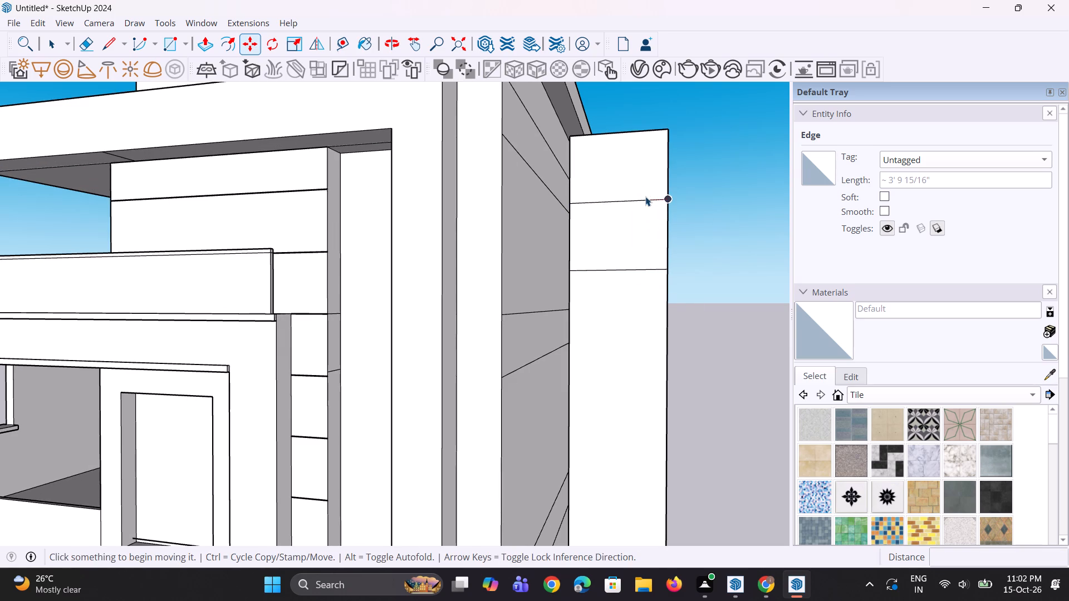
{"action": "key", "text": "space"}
Copy the panel's top dividing line 3" downward to outline a narrow strip.
{"action": "left_click", "coordinate": [645, 200]}
{"action": "scroll", "coordinate": [645, 200], "scroll_direction": "up", "scroll_amount": 1}
{"action": "key", "text": "m"}
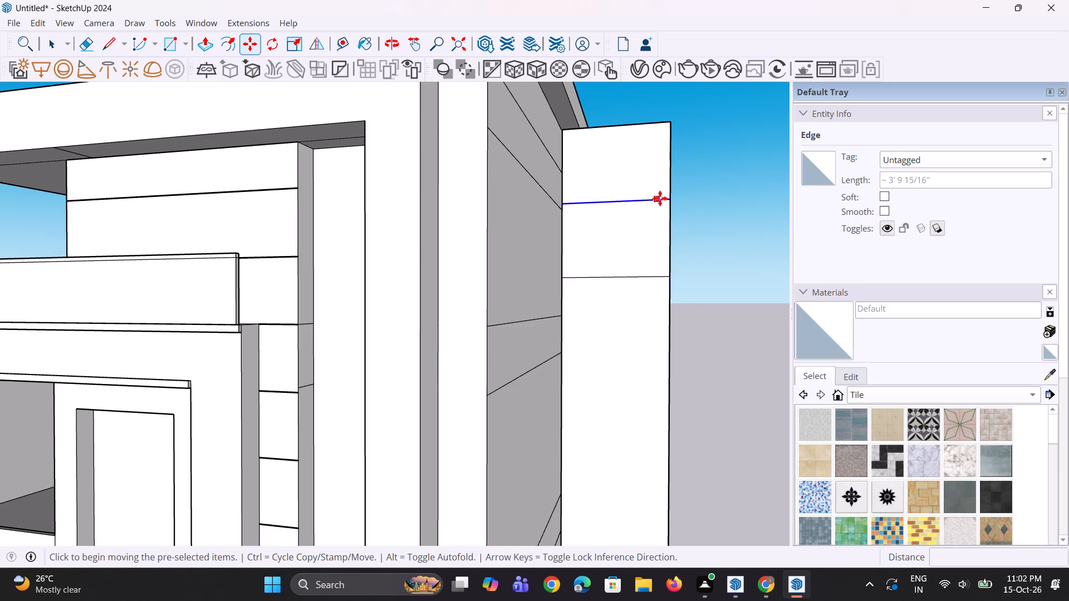
{"action": "left_click", "coordinate": [670, 199]}
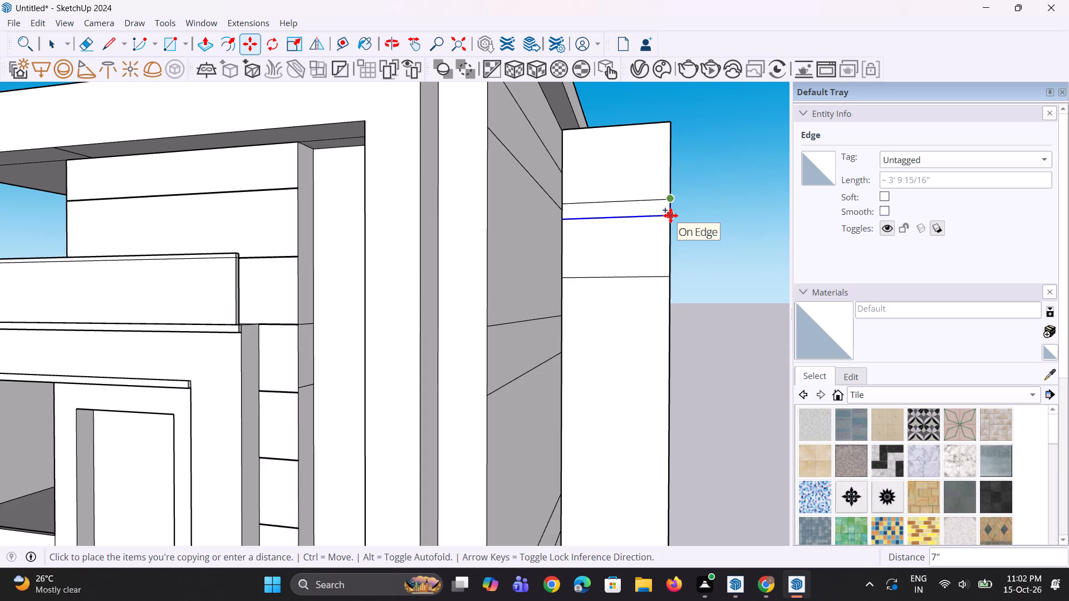
{"action": "type", "text": "3\""}
{"action": "key", "text": "Return"}
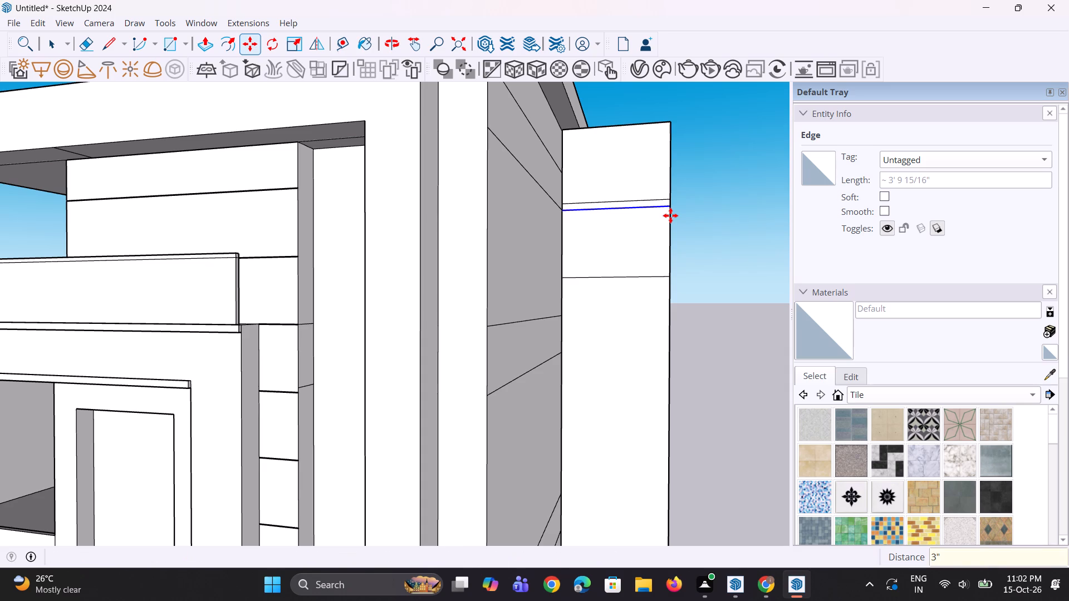
{"action": "scroll", "coordinate": [633, 328], "scroll_direction": "up", "scroll_amount": 1}
{"action": "key", "text": "space"}
{"action": "key", "text": "space"}
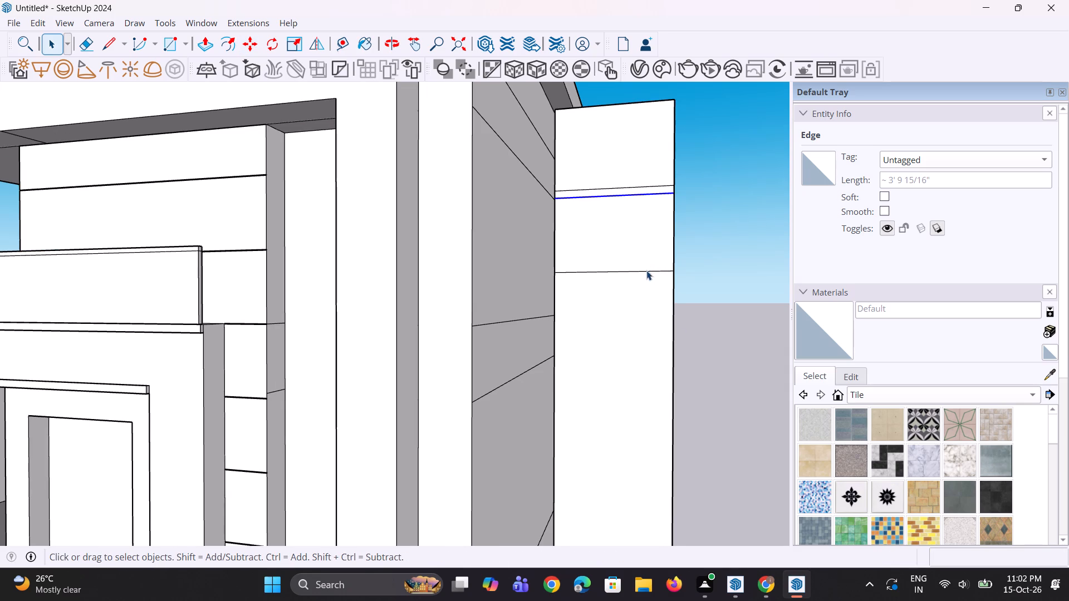
Copy the panel's second dividing line from the top 3" downward to outline another strip.
{"action": "left_click", "coordinate": [646, 270]}
{"action": "scroll", "coordinate": [656, 276], "scroll_direction": "up", "scroll_amount": 2}
{"action": "key", "text": "m"}
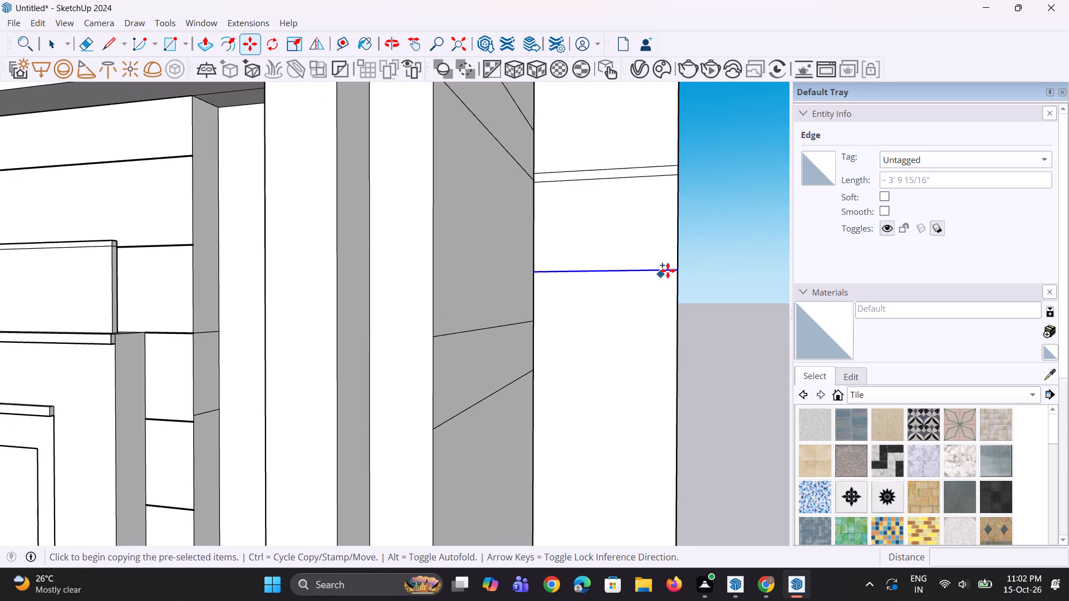
{"action": "left_click", "coordinate": [677, 268]}
{"action": "left_click", "coordinate": [681, 284]}
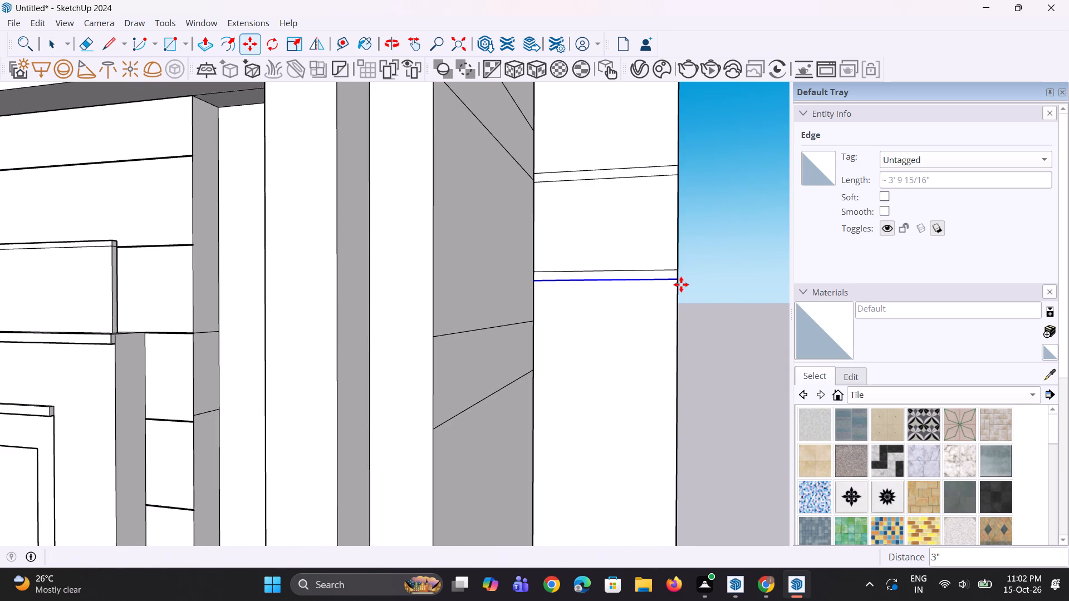
{"action": "scroll", "coordinate": [638, 253], "scroll_direction": "down", "scroll_amount": 12}
{"action": "key", "text": "space"}
{"action": "key", "text": "space"}
{"action": "scroll", "coordinate": [668, 348], "scroll_direction": "up", "scroll_amount": 1}
{"action": "left_click", "coordinate": [675, 344]}
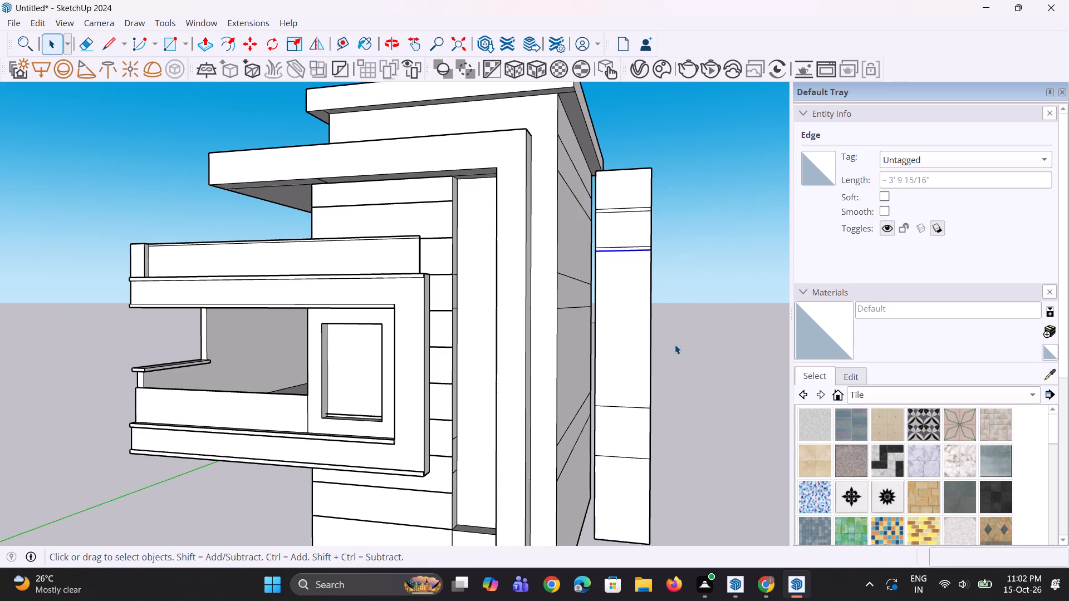
Copy the panel's second-lowest original dividing line 3" upward to outline another narrow horizontal strip.
{"action": "scroll", "coordinate": [650, 428], "scroll_direction": "up", "scroll_amount": 6}
{"action": "left_click", "coordinate": [629, 393]}
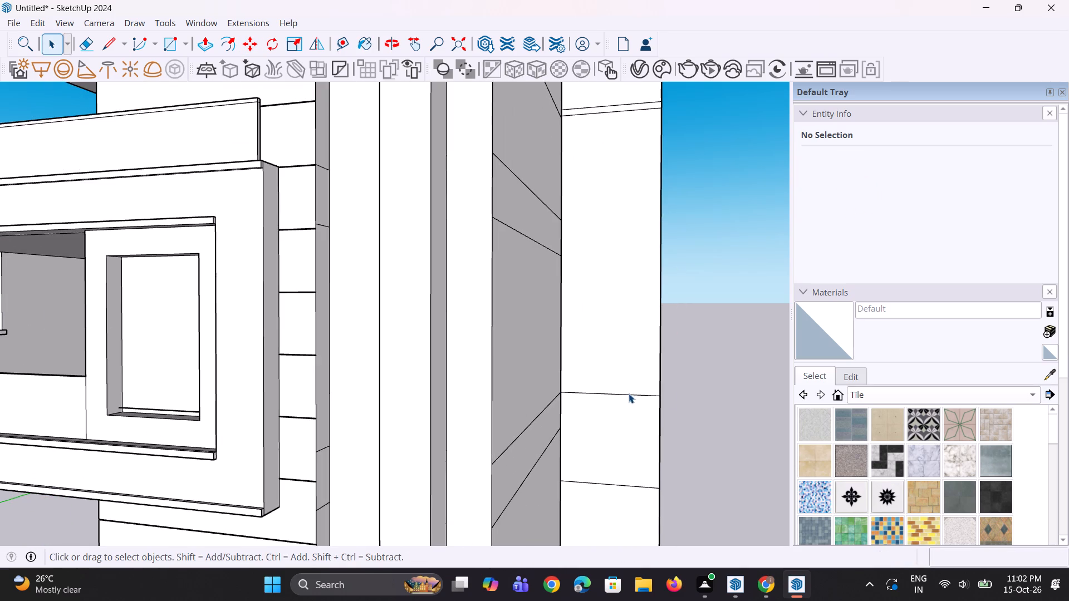
{"action": "scroll", "coordinate": [660, 401], "scroll_direction": "up", "scroll_amount": 2}
{"action": "key", "text": "m"}
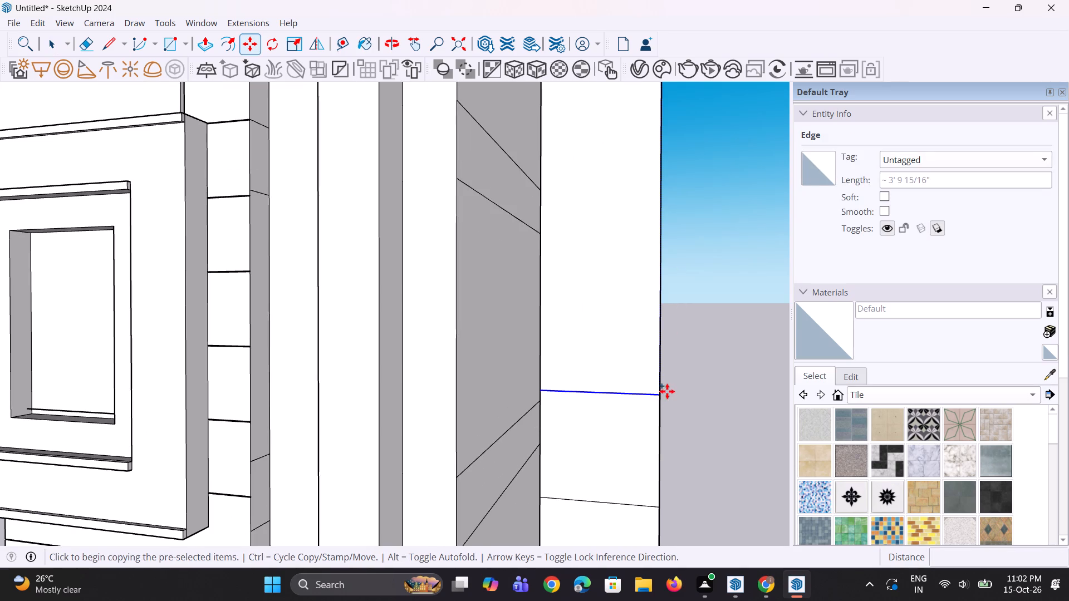
{"action": "left_click", "coordinate": [661, 397]}
{"action": "left_click", "coordinate": [660, 385]}
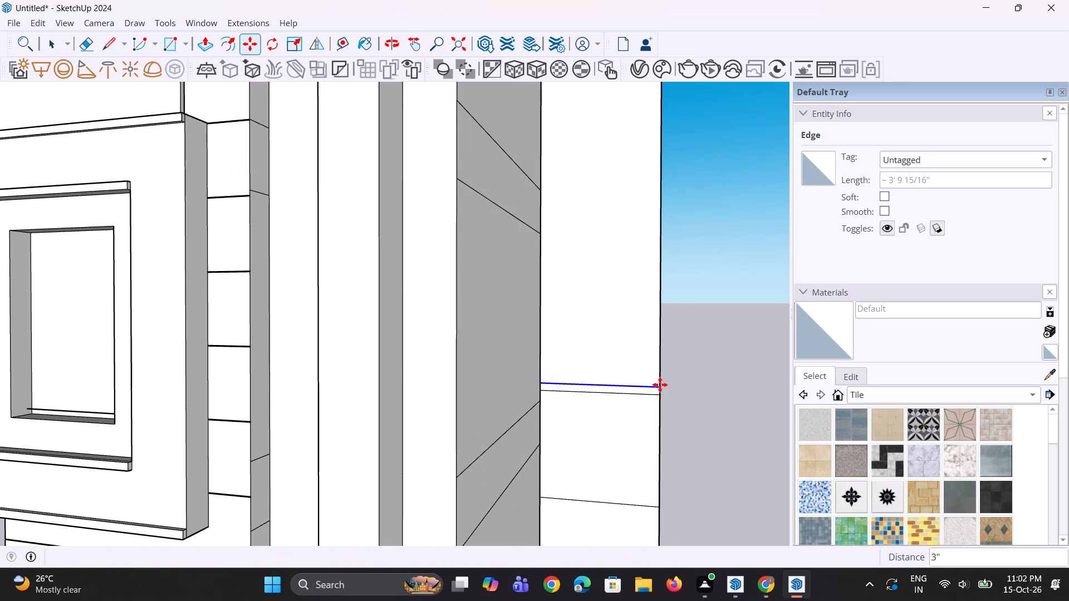
{"action": "scroll", "coordinate": [670, 371], "scroll_direction": "down", "scroll_amount": 6}
{"action": "key", "text": "space"}
{"action": "left_click", "coordinate": [710, 364]}
{"action": "key", "text": "space"}
Copy the panel's lowest dividing line a short distance downward to outline the fourth narrow horizontal strip.
{"action": "scroll", "coordinate": [611, 322], "scroll_direction": "down", "scroll_amount": 6}
{"action": "scroll", "coordinate": [630, 387], "scroll_direction": "up", "scroll_amount": 4}
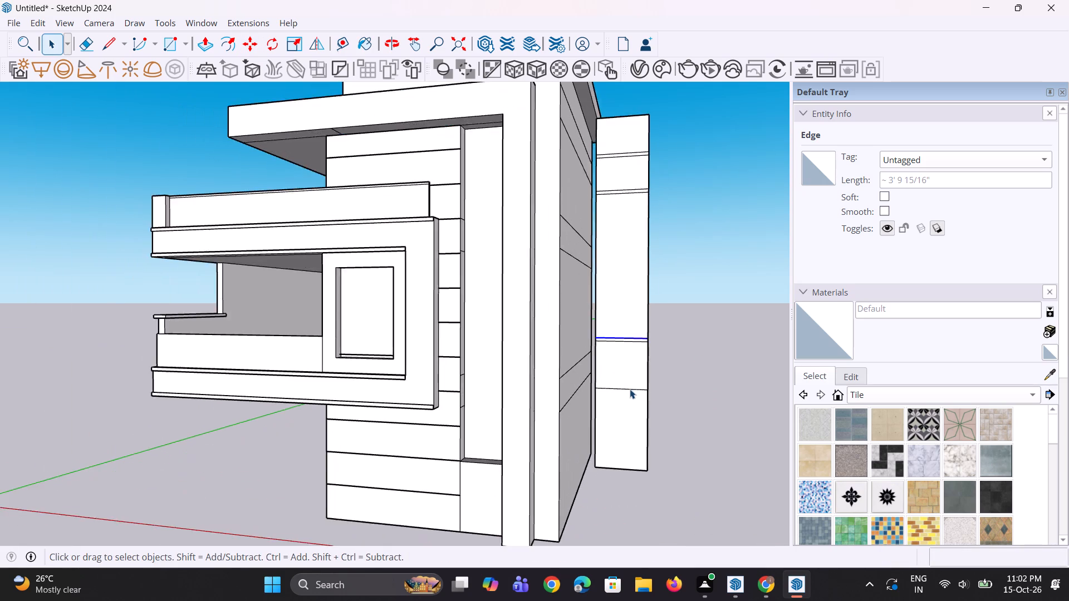
{"action": "scroll", "coordinate": [630, 389], "scroll_direction": "up", "scroll_amount": 2}
{"action": "left_click", "coordinate": [630, 389]}
{"action": "scroll", "coordinate": [639, 402], "scroll_direction": "up", "scroll_amount": 3}
{"action": "key", "text": "m"}
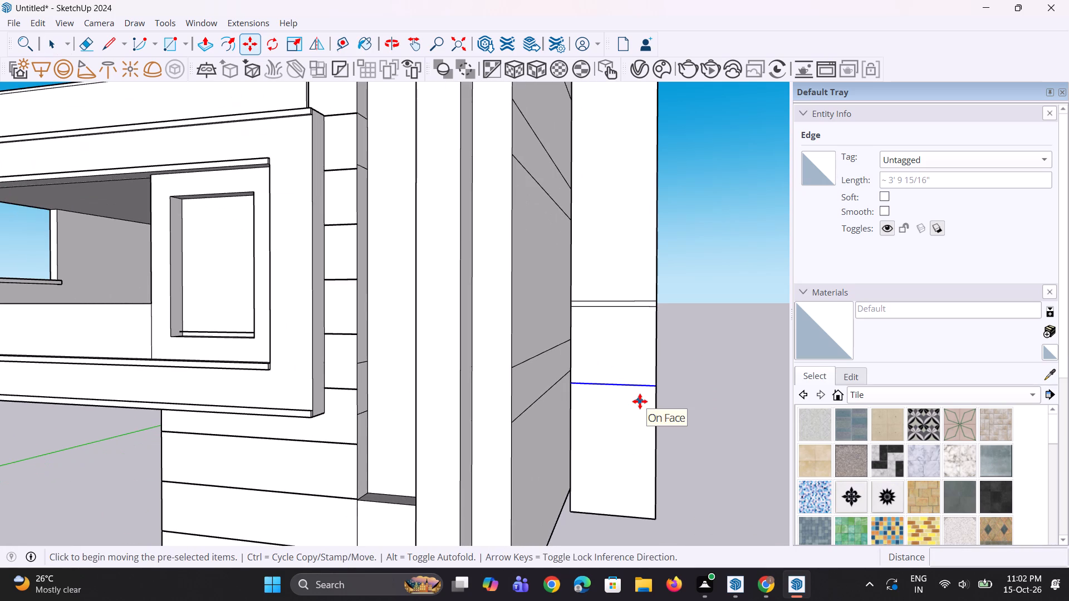
{"action": "left_click", "coordinate": [656, 389]}
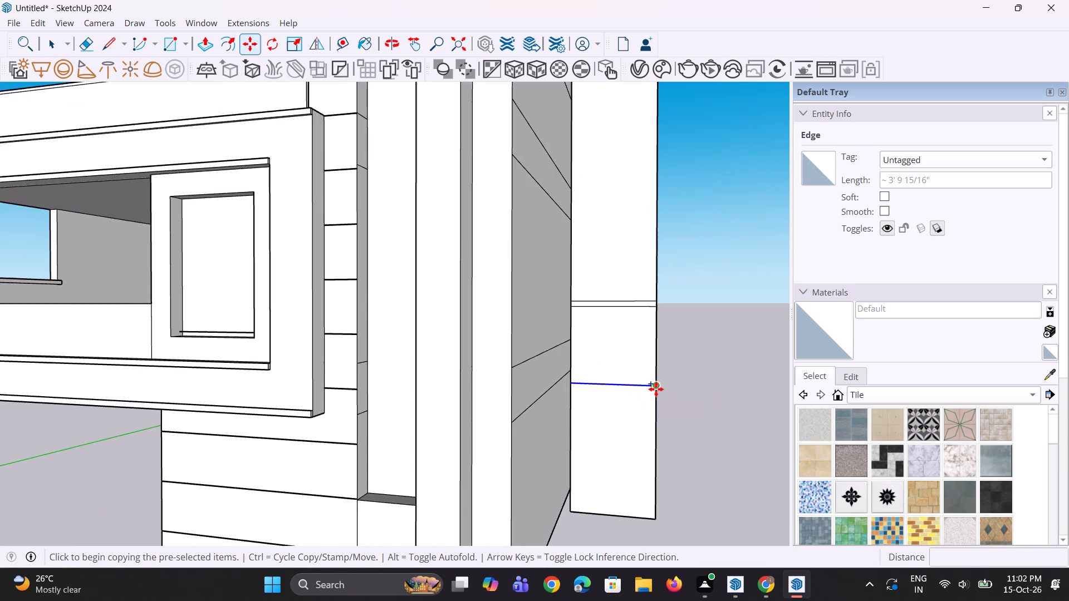
{"action": "left_click", "coordinate": [656, 396]}
{"action": "scroll", "coordinate": [650, 385], "scroll_direction": "down", "scroll_amount": 5}
{"action": "key", "text": "space"}
{"action": "key", "text": "space"}
{"action": "left_click", "coordinate": [676, 381]}
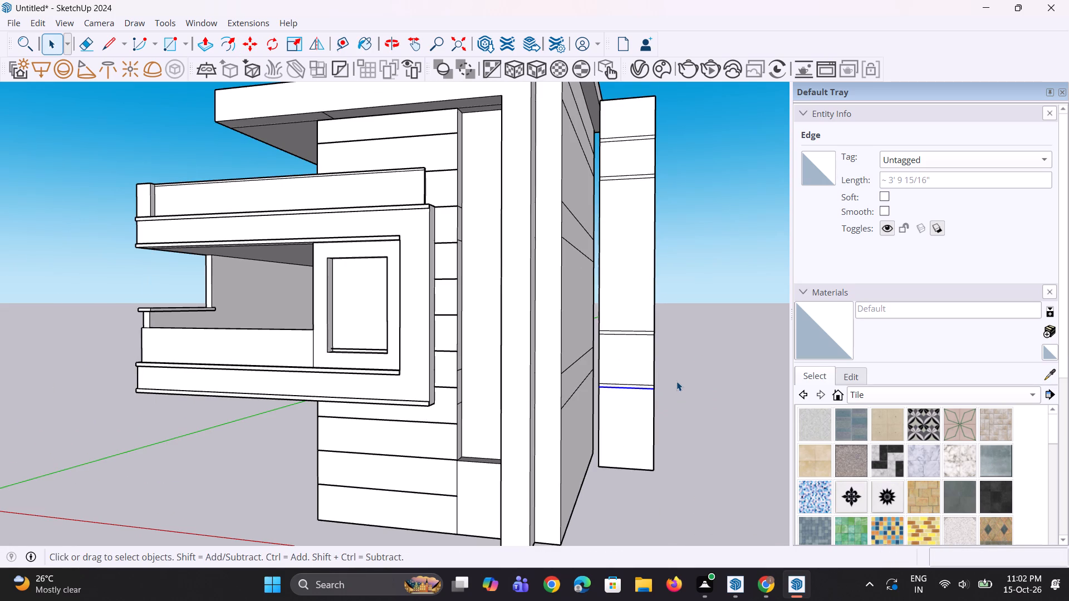
Erase the short stray edge crossing the panel's thin side face near its lowest section.
{"action": "scroll", "coordinate": [674, 381], "scroll_direction": "down", "scroll_amount": 4}
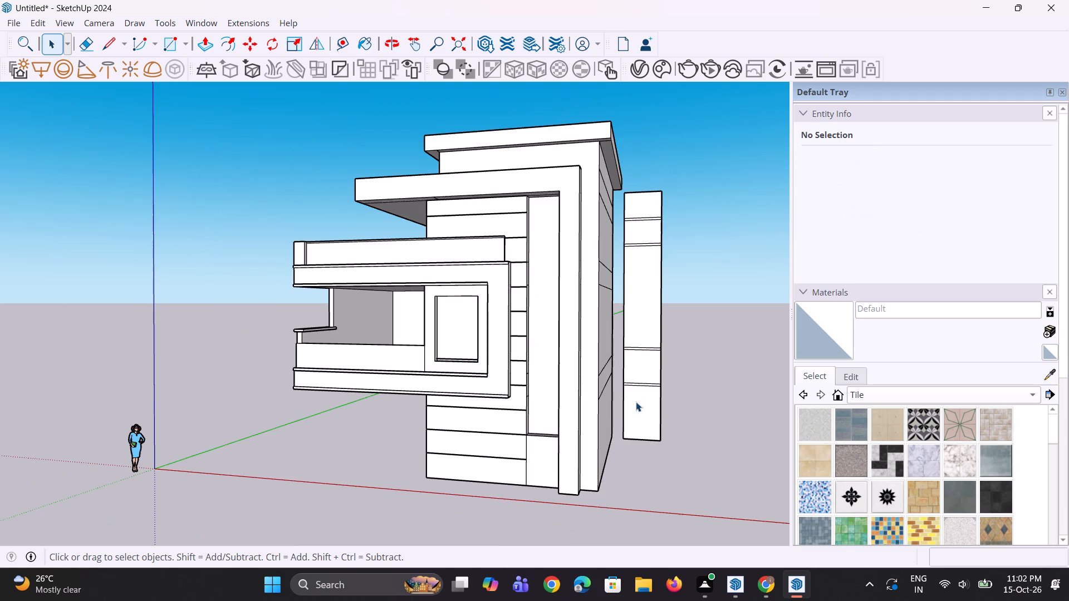
{"action": "middle_click", "coordinate": [641, 399]}
{"action": "scroll", "coordinate": [637, 236], "scroll_direction": "up", "scroll_amount": 7}
{"action": "middle_click_drag", "start_coordinate": [661, 275], "coordinate": [615, 288]}
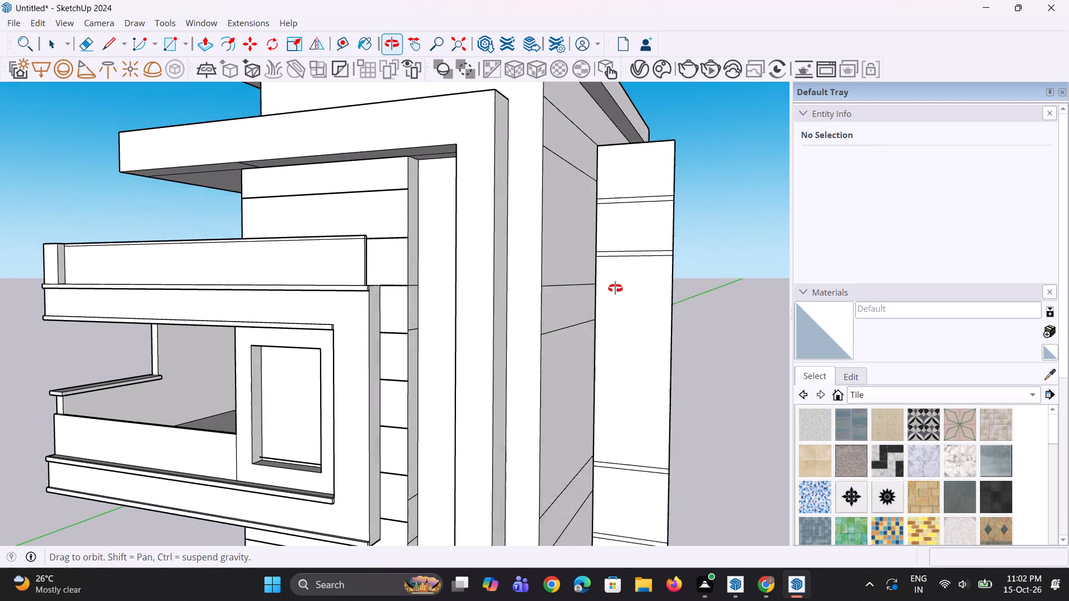
{"action": "middle_click_drag", "start_coordinate": [615, 288], "coordinate": [632, 280]}
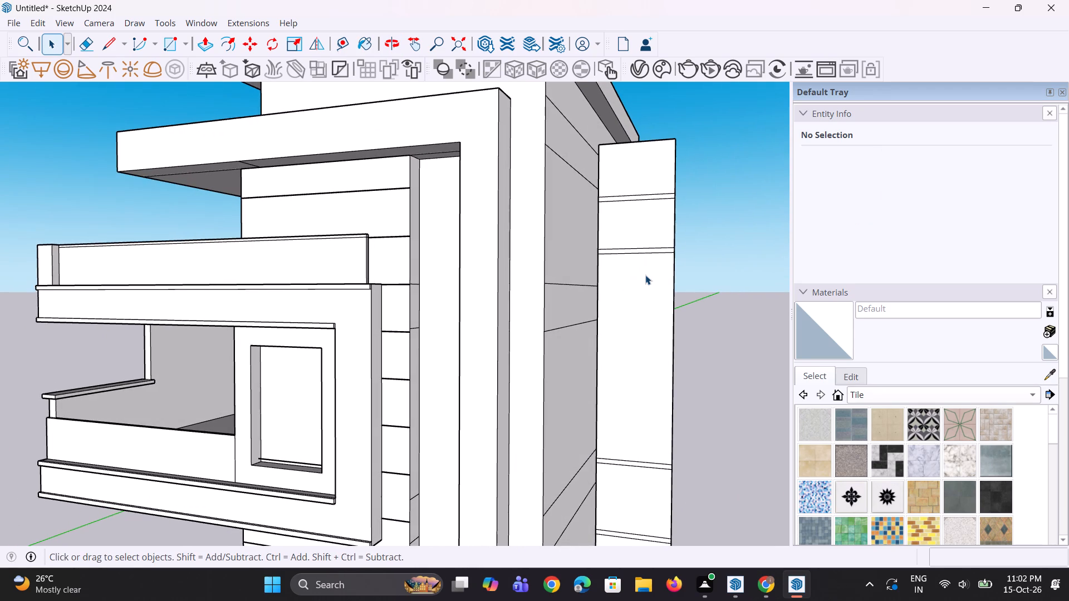
{"action": "scroll", "coordinate": [688, 285], "scroll_direction": "down", "scroll_amount": 6}
{"action": "scroll", "coordinate": [624, 530], "scroll_direction": "up", "scroll_amount": 4}
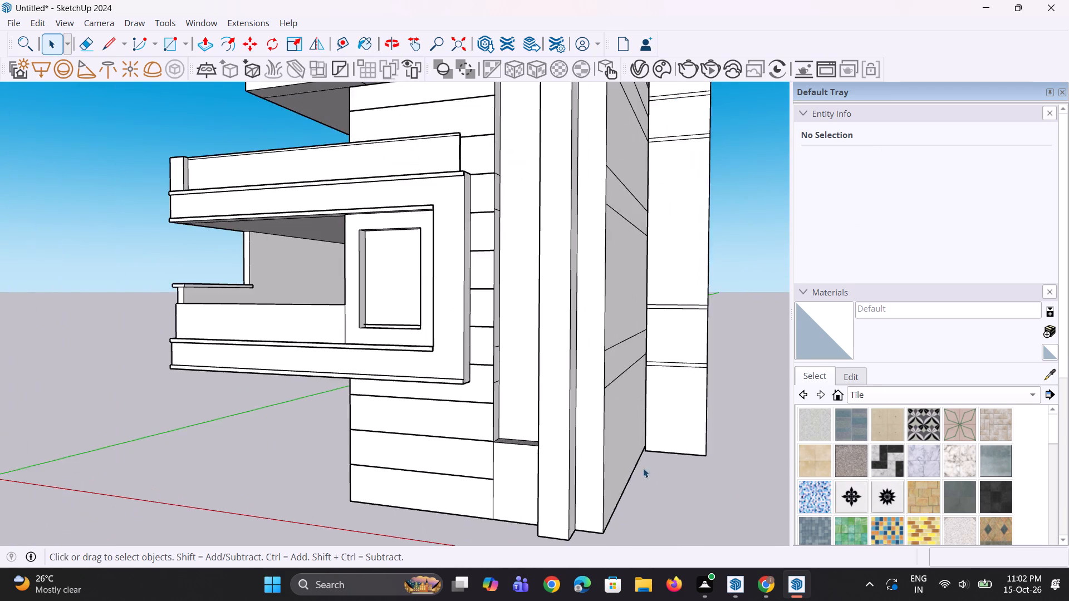
{"action": "scroll", "coordinate": [643, 468], "scroll_direction": "up", "scroll_amount": 3}
{"action": "left_click", "coordinate": [642, 402]}
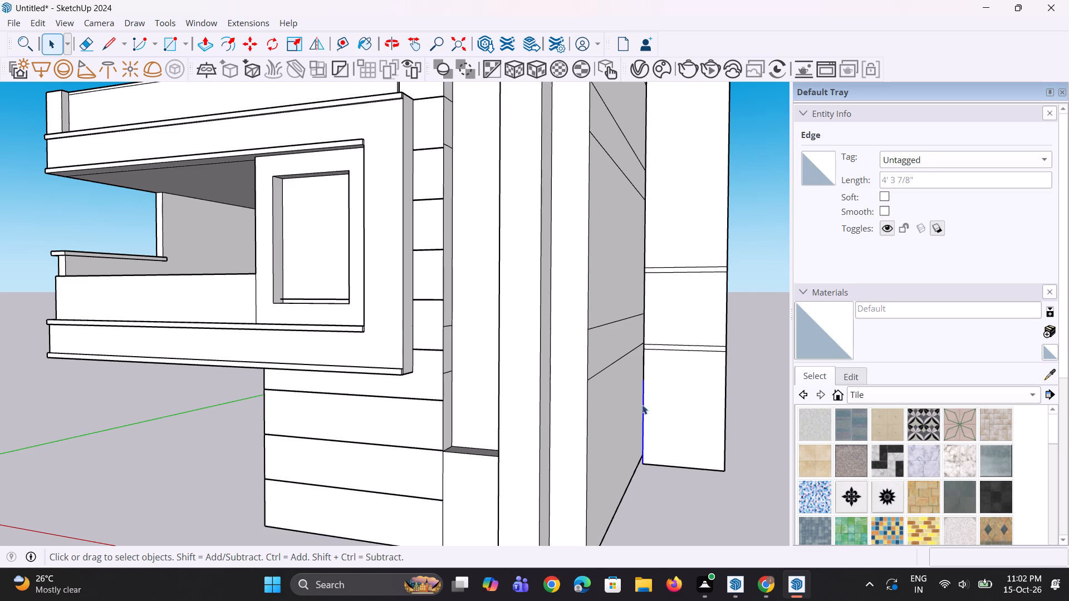
{"action": "scroll", "coordinate": [645, 376], "scroll_direction": "up", "scroll_amount": 2}
{"action": "left_click", "coordinate": [744, 398]}
{"action": "scroll", "coordinate": [737, 387], "scroll_direction": "down", "scroll_amount": 2}
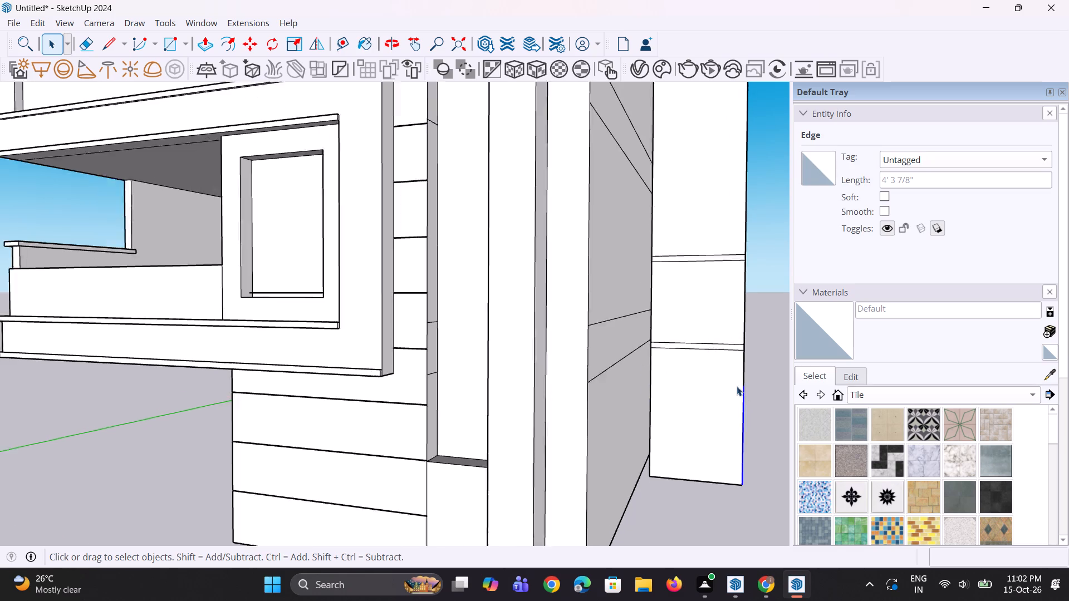
{"action": "scroll", "coordinate": [737, 386], "scroll_direction": "down", "scroll_amount": 2}
{"action": "scroll", "coordinate": [741, 381], "scroll_direction": "up", "scroll_amount": 7}
{"action": "middle_click_drag", "start_coordinate": [743, 373], "coordinate": [637, 370]}
{"action": "scroll", "coordinate": [688, 387], "scroll_direction": "up", "scroll_amount": 6}
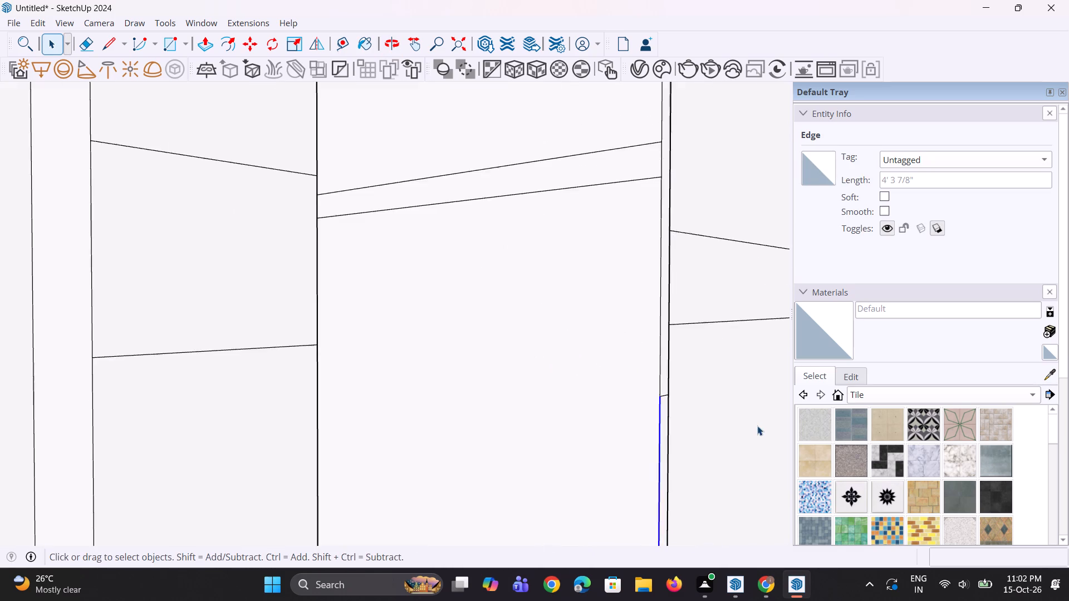
{"action": "middle_click_drag", "start_coordinate": [744, 421], "coordinate": [693, 420]}
{"action": "key", "text": "e"}
{"action": "scroll", "coordinate": [503, 424], "scroll_direction": "up", "scroll_amount": 1}
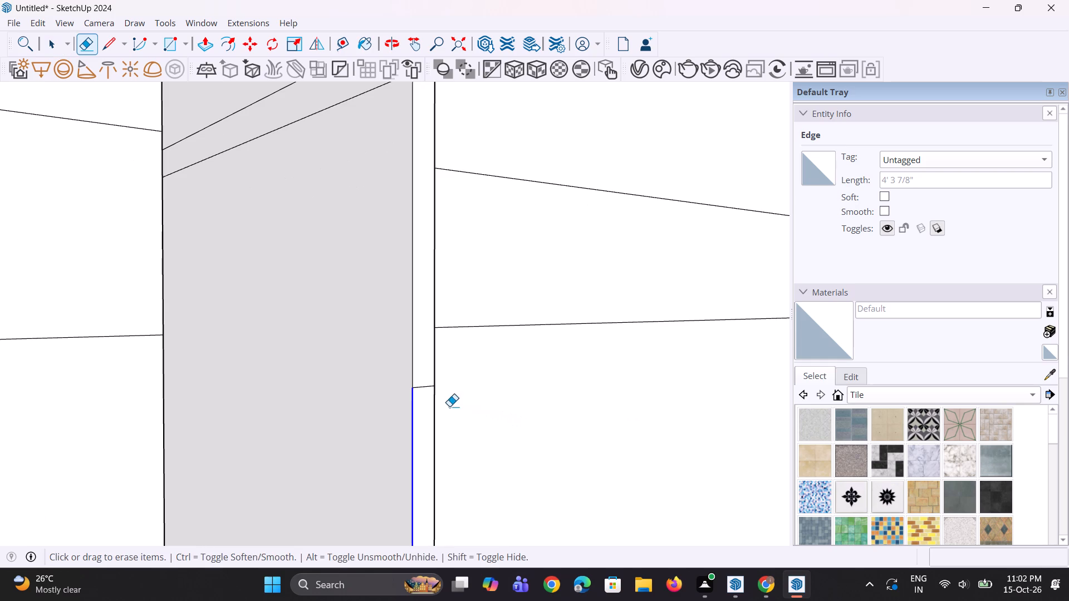
{"action": "left_click", "coordinate": [427, 390]}
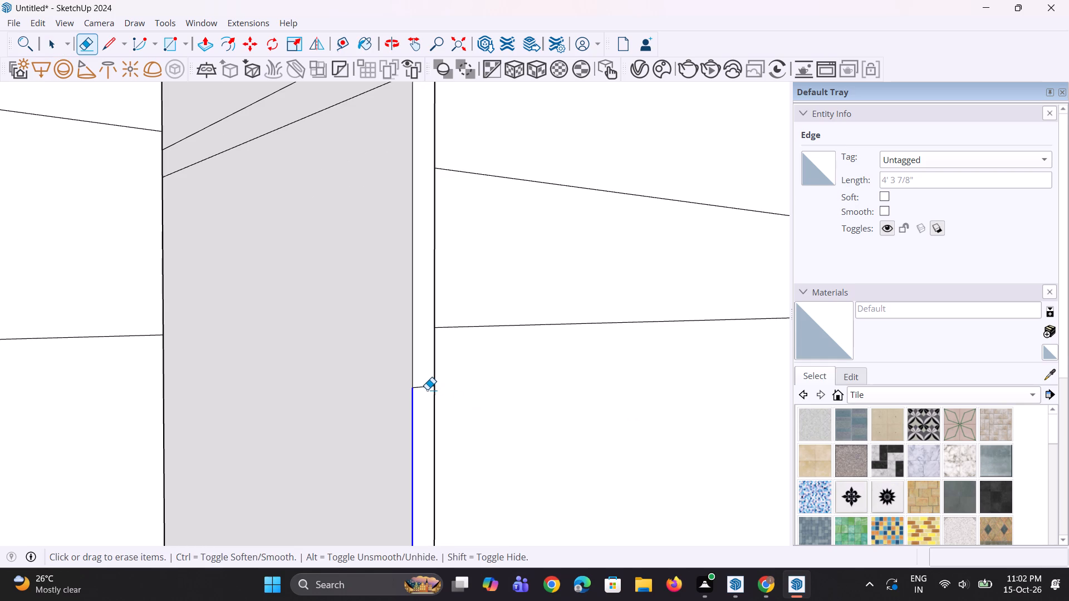
{"action": "left_click", "coordinate": [427, 387]}
{"action": "scroll", "coordinate": [427, 387], "scroll_direction": "down", "scroll_amount": 5}
{"action": "middle_click_drag", "start_coordinate": [415, 392], "coordinate": [487, 392]}
{"action": "key", "text": "space"}
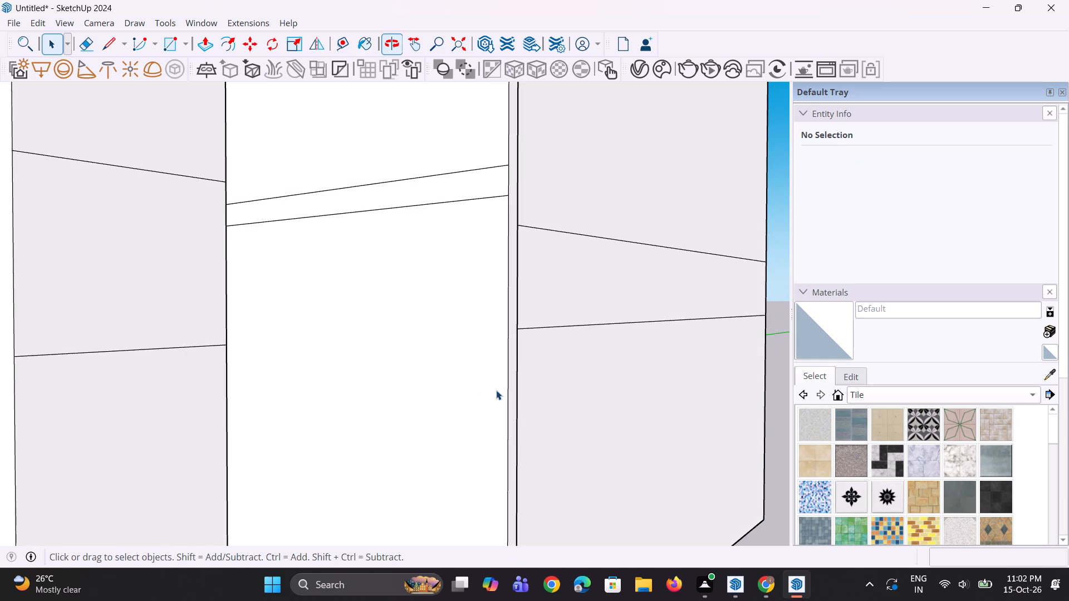
Copy the outer vertical edge of the panel's lowest section about 11 3/4" inward across the front face.
{"action": "left_click", "coordinate": [506, 402]}
{"action": "scroll", "coordinate": [516, 383], "scroll_direction": "down", "scroll_amount": 1}
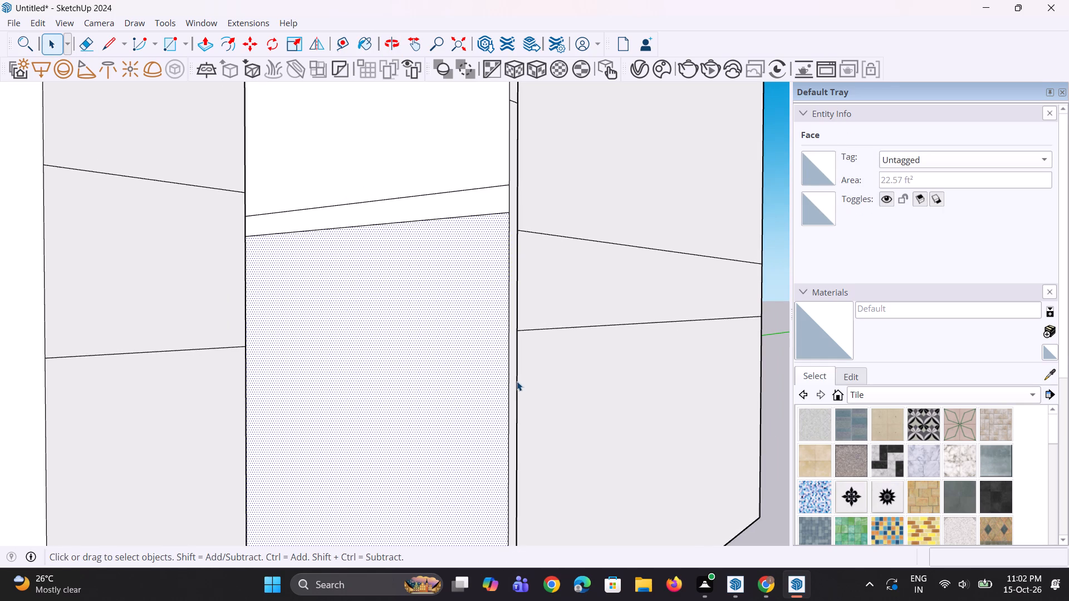
{"action": "left_click", "coordinate": [509, 380]}
{"action": "scroll", "coordinate": [513, 374], "scroll_direction": "down", "scroll_amount": 14}
{"action": "scroll", "coordinate": [497, 444], "scroll_direction": "up", "scroll_amount": 1}
{"action": "middle_click_drag", "start_coordinate": [500, 445], "coordinate": [562, 445]}
{"action": "scroll", "coordinate": [599, 428], "scroll_direction": "up", "scroll_amount": 3}
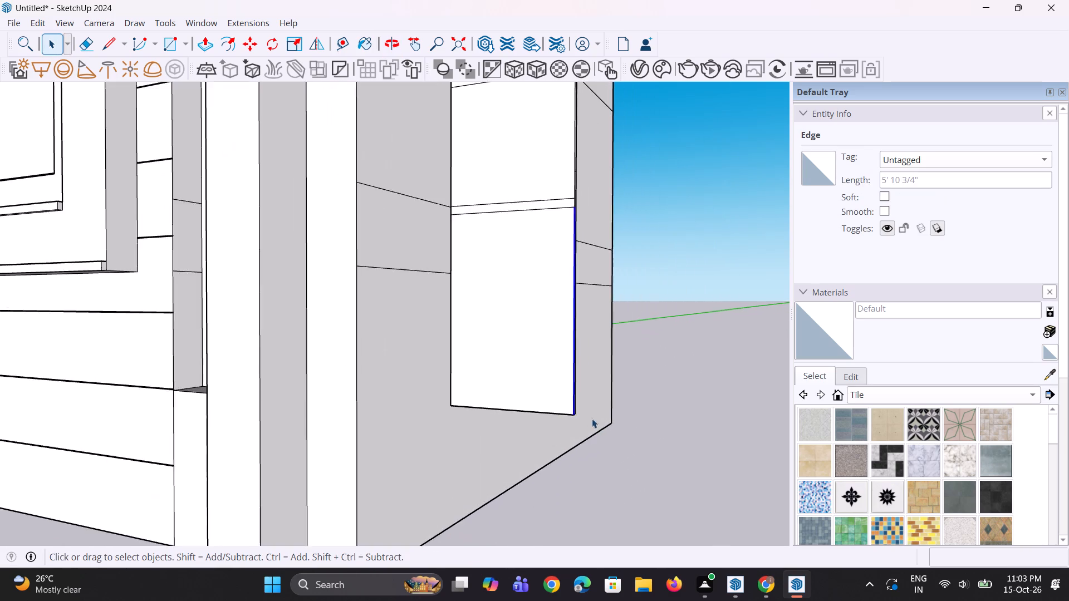
{"action": "scroll", "coordinate": [592, 418], "scroll_direction": "up", "scroll_amount": 11}
{"action": "key", "text": "m"}
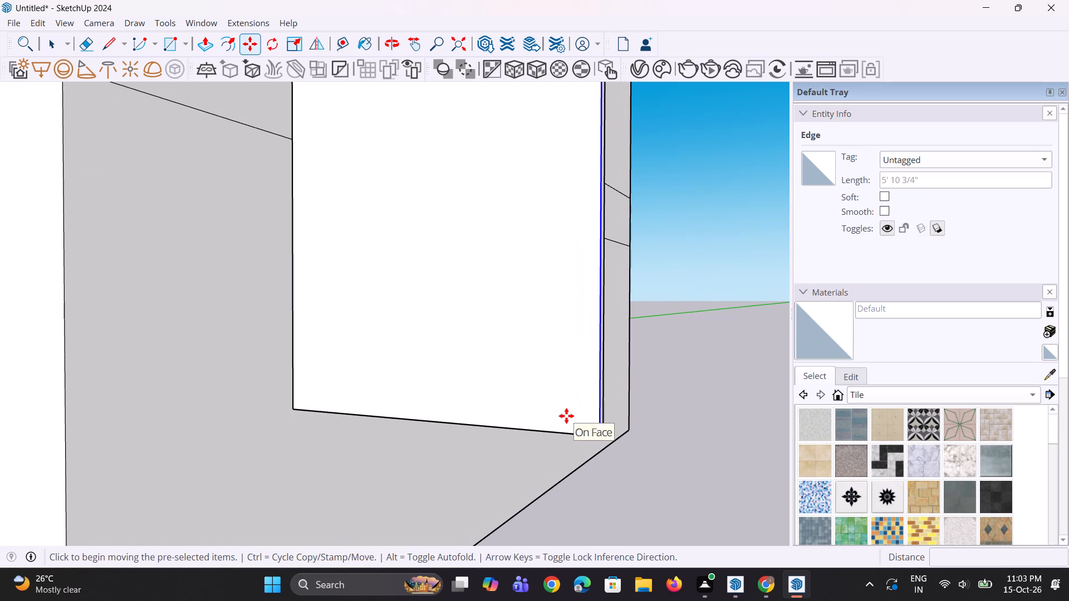
{"action": "scroll", "coordinate": [570, 417], "scroll_direction": "up", "scroll_amount": 2}
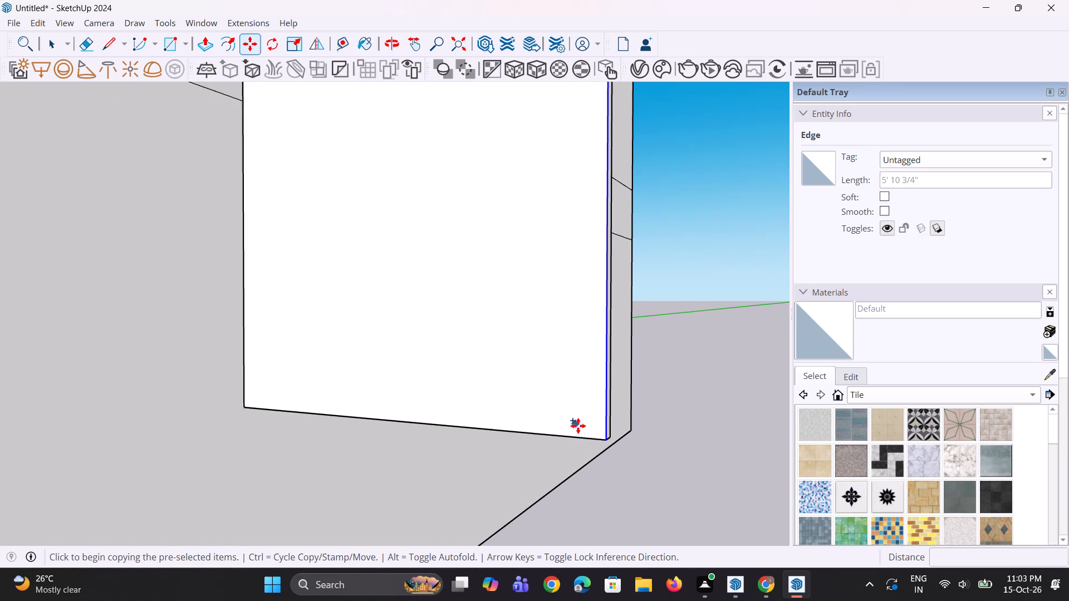
{"action": "left_click", "coordinate": [600, 438]}
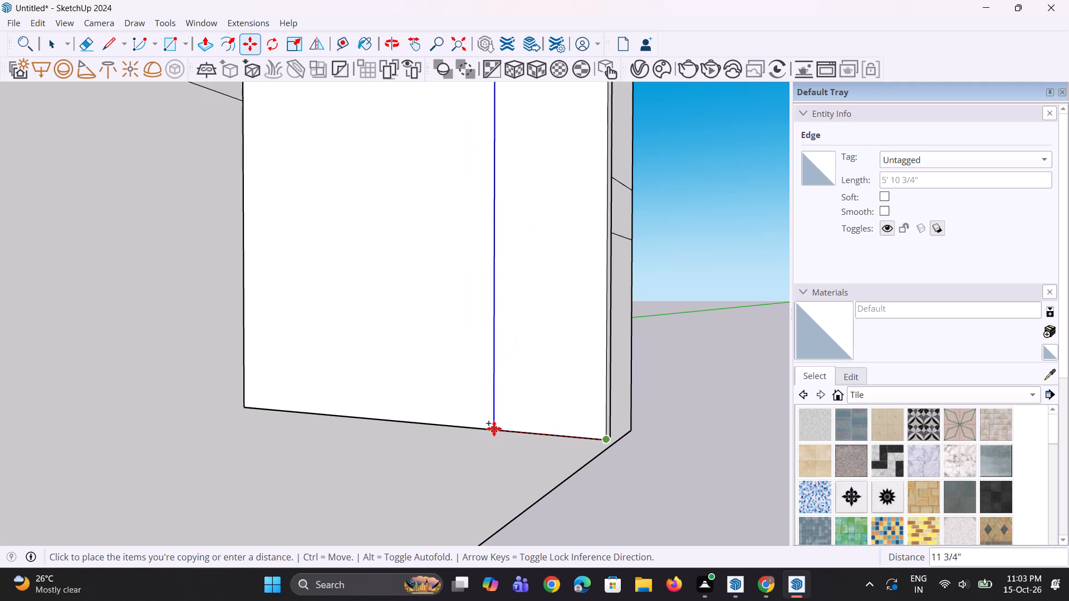
{"action": "left_click", "coordinate": [498, 428]}
{"action": "scroll", "coordinate": [586, 429], "scroll_direction": "down", "scroll_amount": 8}
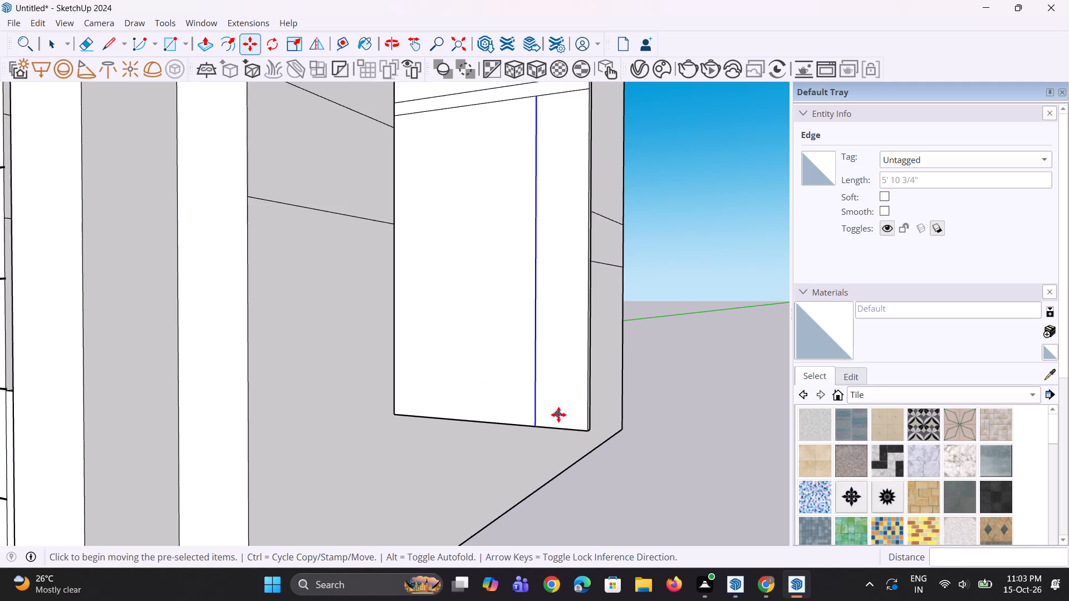
Copy the new vertical line 3" further inward to outline a vertical strip in the panel's lowest section.
{"action": "middle_click_drag", "start_coordinate": [558, 415], "coordinate": [634, 406]}
{"action": "key", "text": "m"}
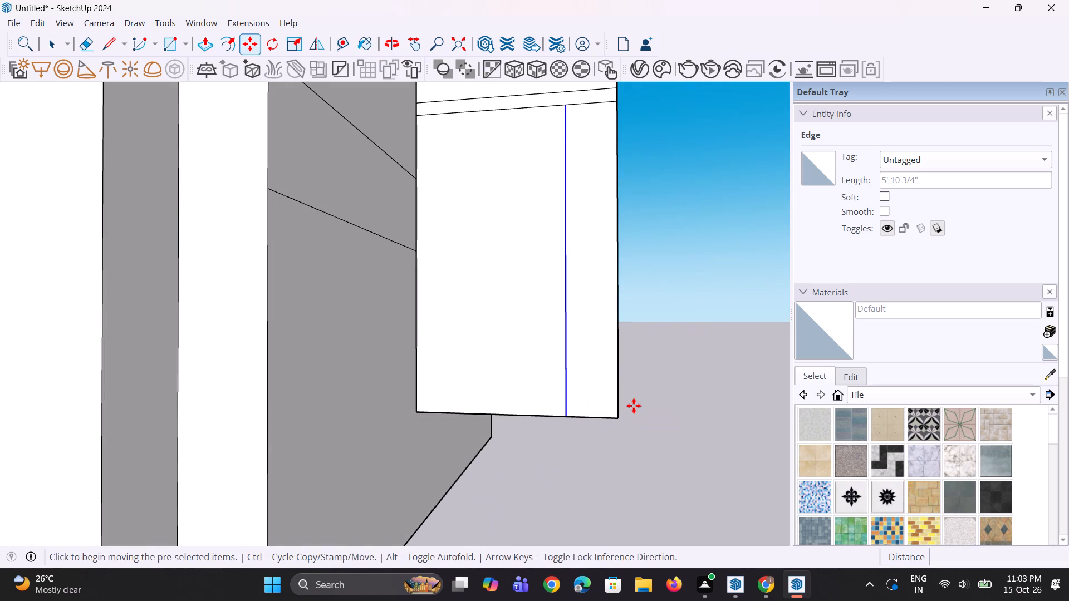
{"action": "left_click", "coordinate": [566, 418]}
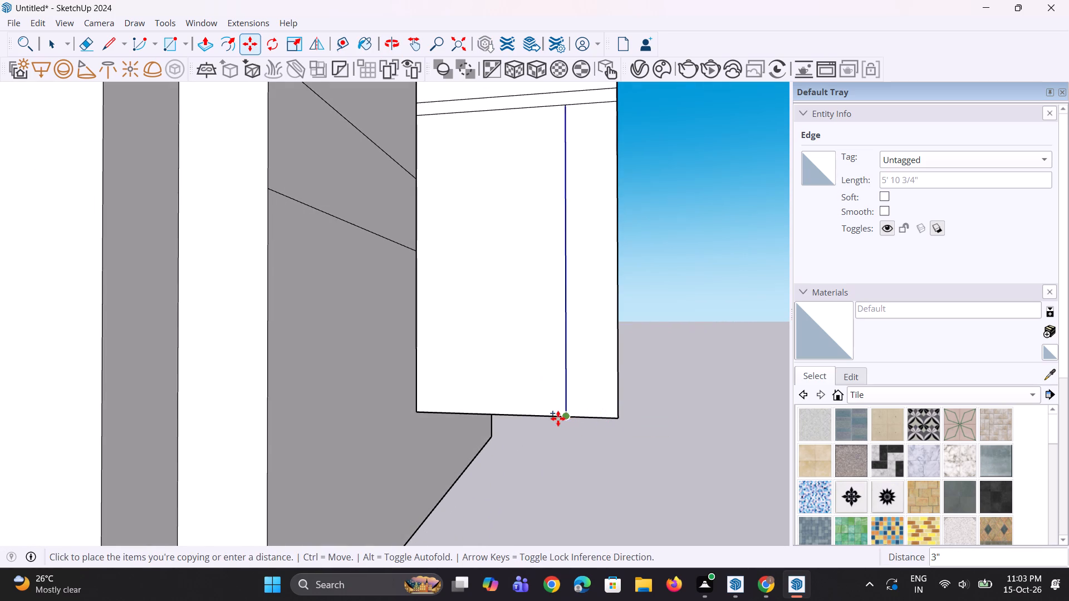
{"action": "left_click", "coordinate": [550, 418]}
{"action": "key", "text": "space"}
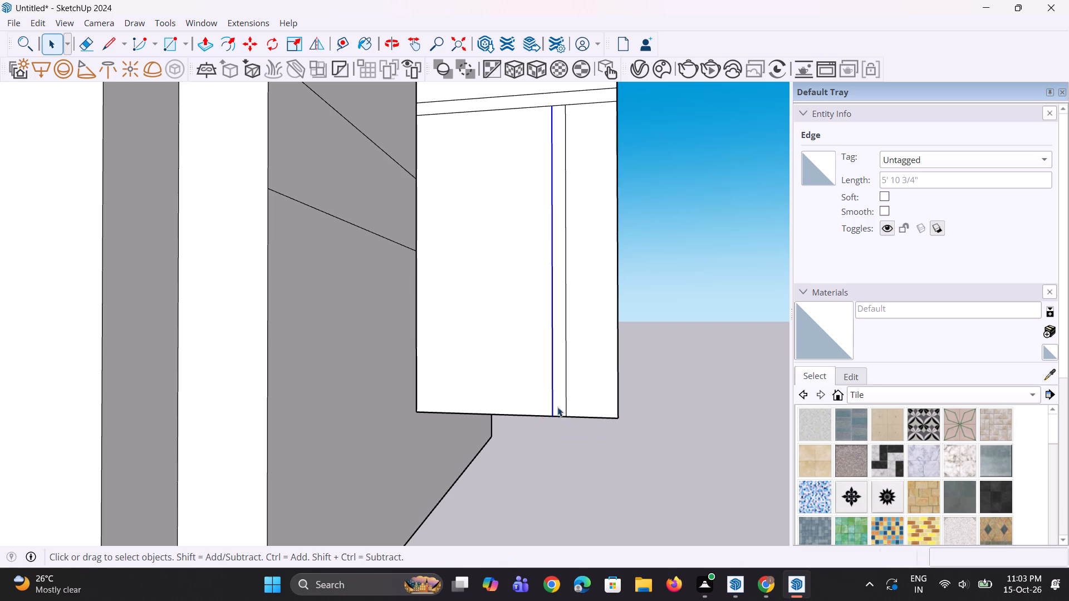
Copy the vertical strip face about 1' 3 13/16" across the panel's lowest section, toward the building.
{"action": "key", "text": "space"}
{"action": "left_click", "coordinate": [560, 402]}
{"action": "scroll", "coordinate": [554, 418], "scroll_direction": "up", "scroll_amount": 2}
{"action": "key", "text": "m"}
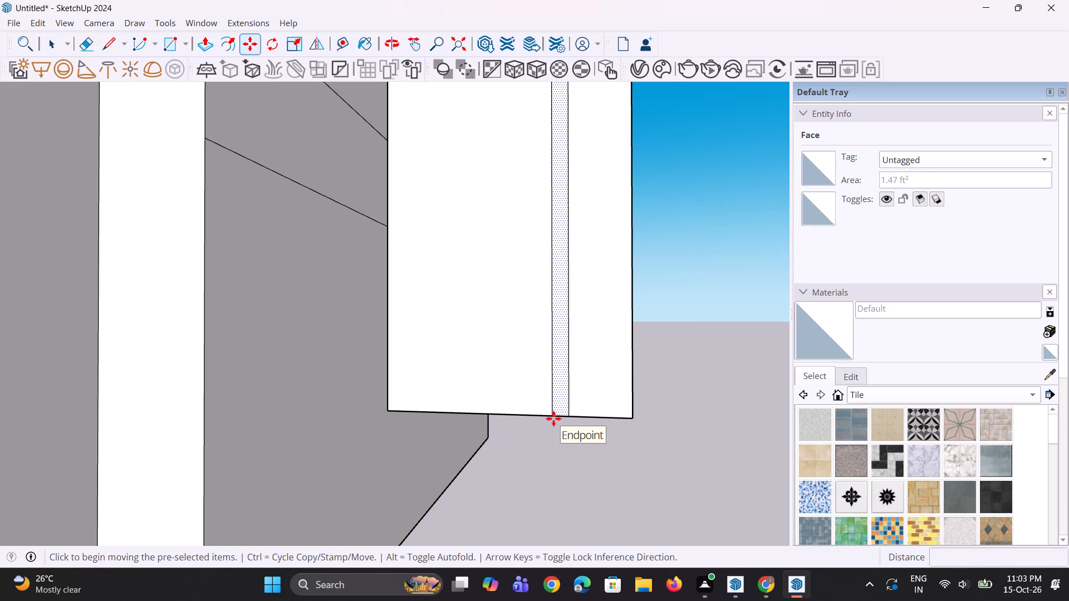
{"action": "left_click", "coordinate": [551, 418]}
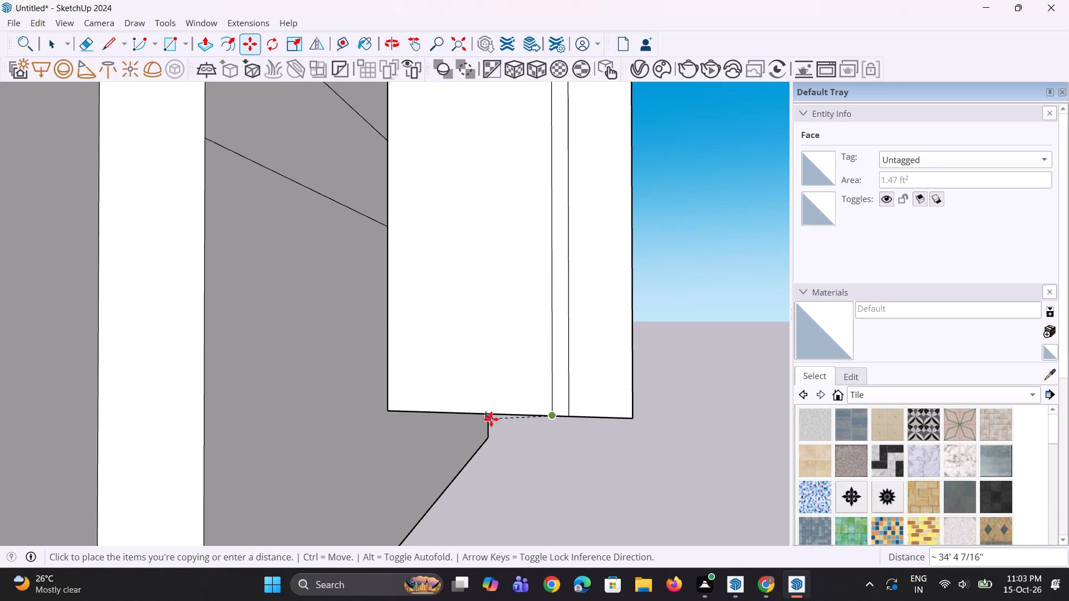
{"action": "left_click", "coordinate": [474, 418]}
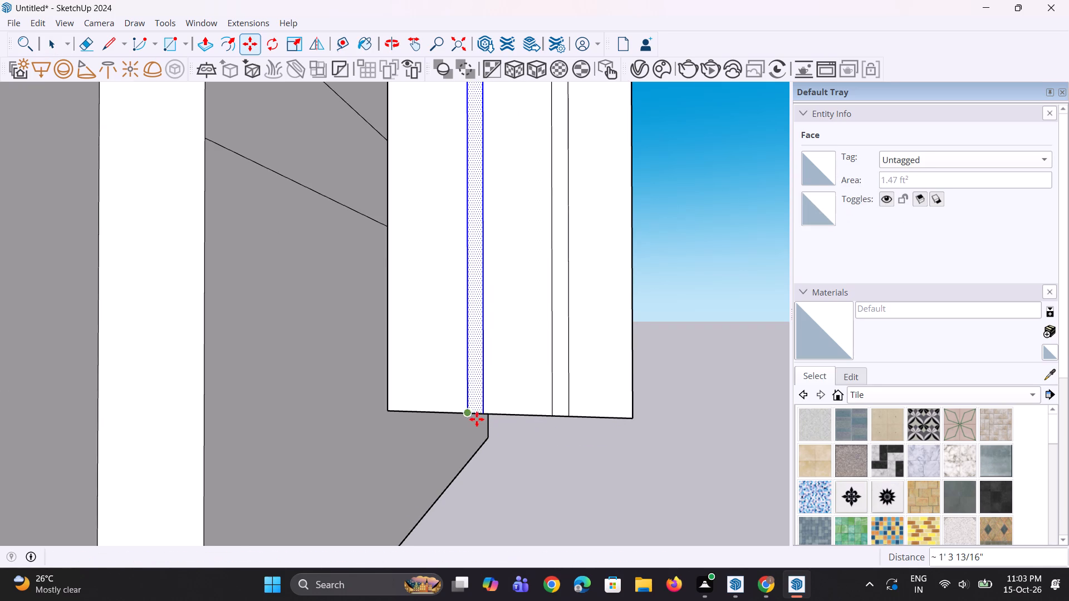
{"action": "scroll", "coordinate": [482, 425], "scroll_direction": "down", "scroll_amount": 5}
{"action": "key", "text": "space"}
{"action": "key", "text": "space"}
{"action": "left_click", "coordinate": [568, 417]}
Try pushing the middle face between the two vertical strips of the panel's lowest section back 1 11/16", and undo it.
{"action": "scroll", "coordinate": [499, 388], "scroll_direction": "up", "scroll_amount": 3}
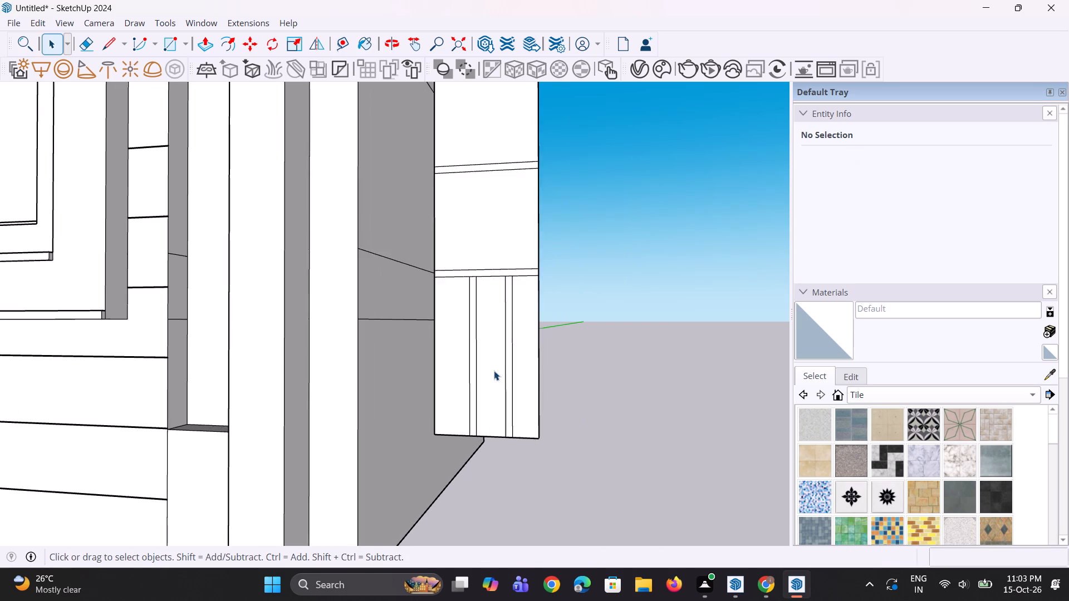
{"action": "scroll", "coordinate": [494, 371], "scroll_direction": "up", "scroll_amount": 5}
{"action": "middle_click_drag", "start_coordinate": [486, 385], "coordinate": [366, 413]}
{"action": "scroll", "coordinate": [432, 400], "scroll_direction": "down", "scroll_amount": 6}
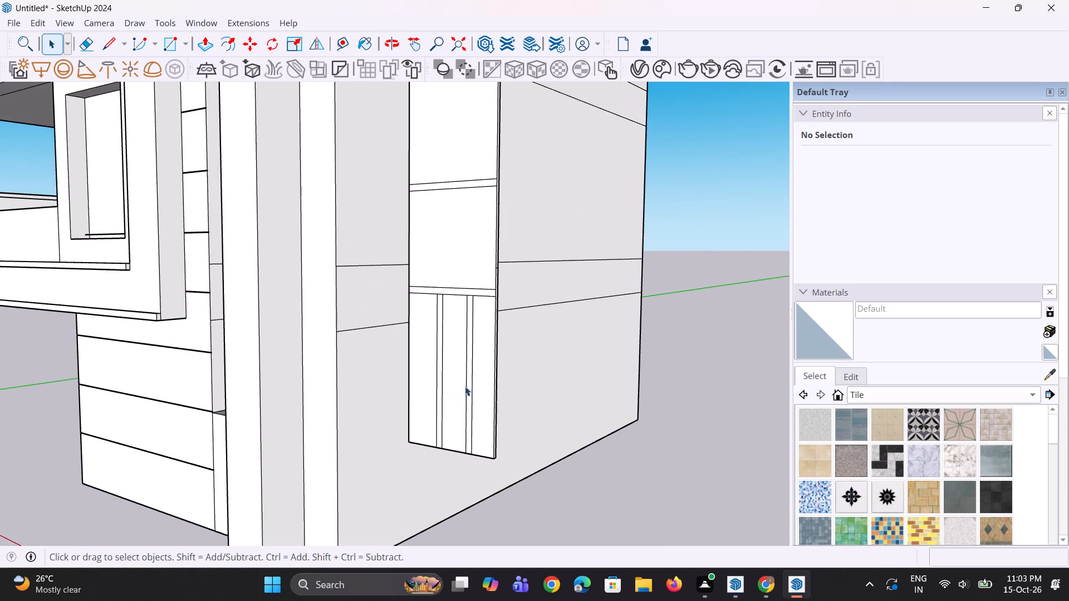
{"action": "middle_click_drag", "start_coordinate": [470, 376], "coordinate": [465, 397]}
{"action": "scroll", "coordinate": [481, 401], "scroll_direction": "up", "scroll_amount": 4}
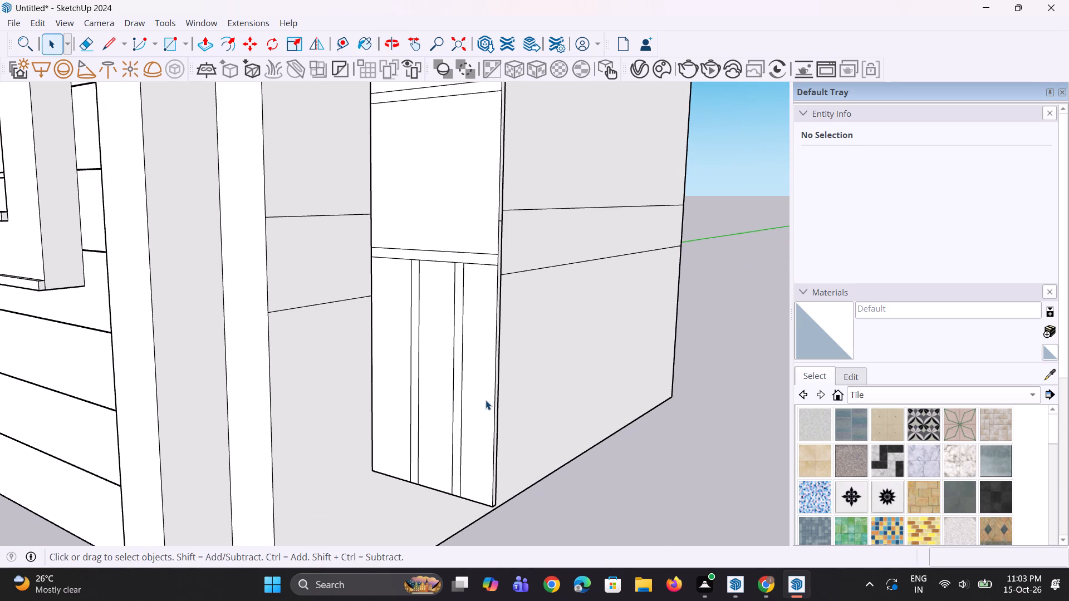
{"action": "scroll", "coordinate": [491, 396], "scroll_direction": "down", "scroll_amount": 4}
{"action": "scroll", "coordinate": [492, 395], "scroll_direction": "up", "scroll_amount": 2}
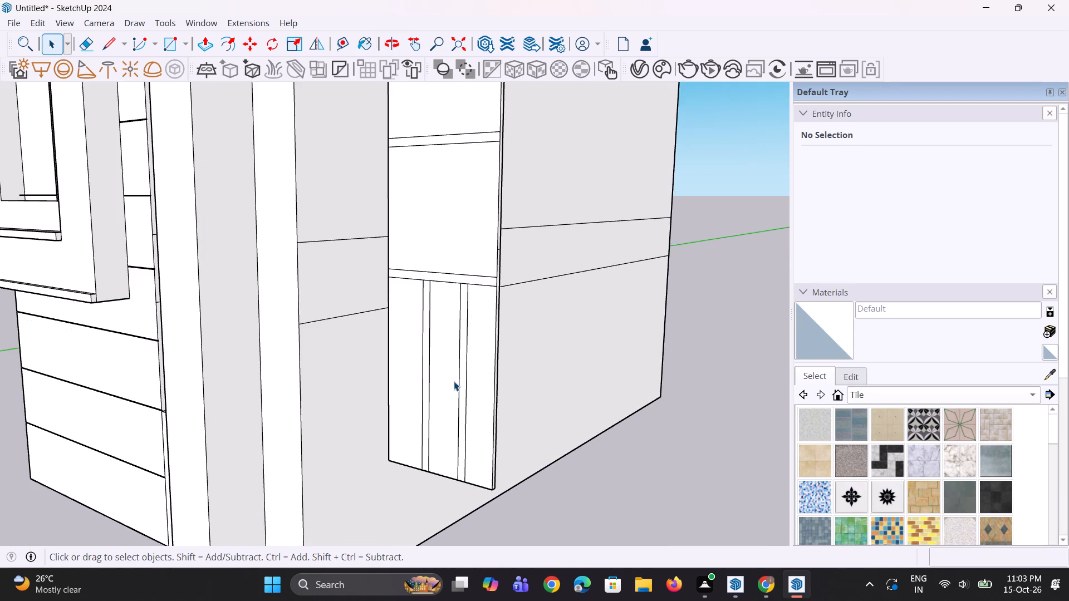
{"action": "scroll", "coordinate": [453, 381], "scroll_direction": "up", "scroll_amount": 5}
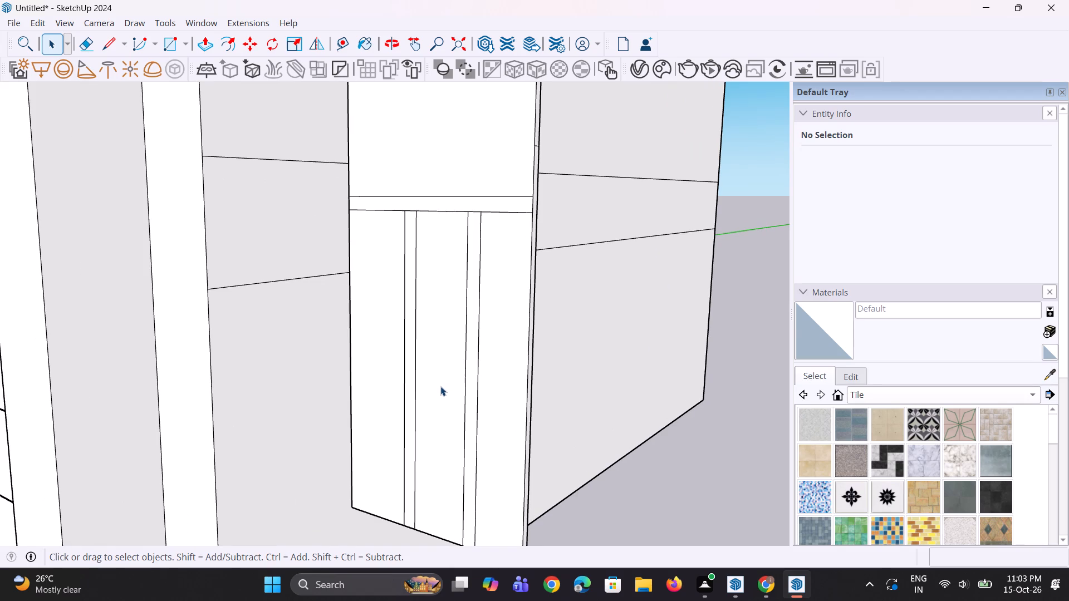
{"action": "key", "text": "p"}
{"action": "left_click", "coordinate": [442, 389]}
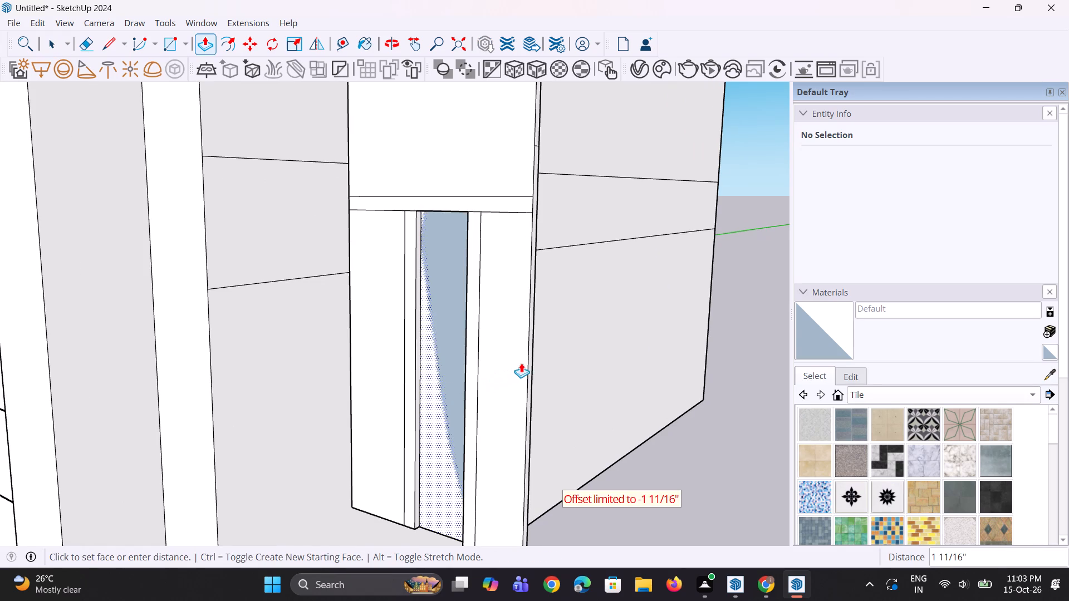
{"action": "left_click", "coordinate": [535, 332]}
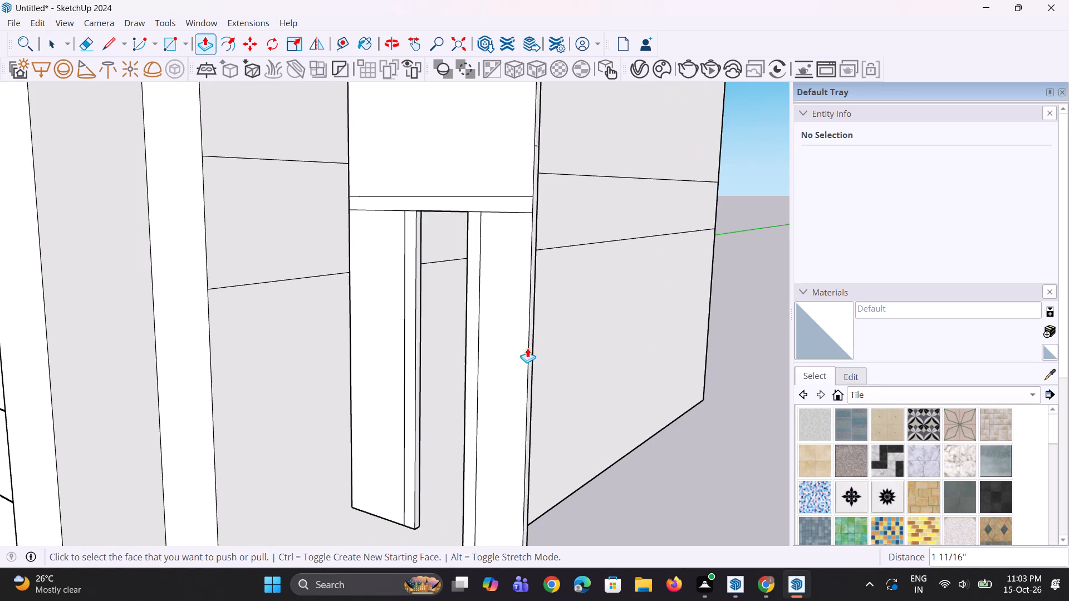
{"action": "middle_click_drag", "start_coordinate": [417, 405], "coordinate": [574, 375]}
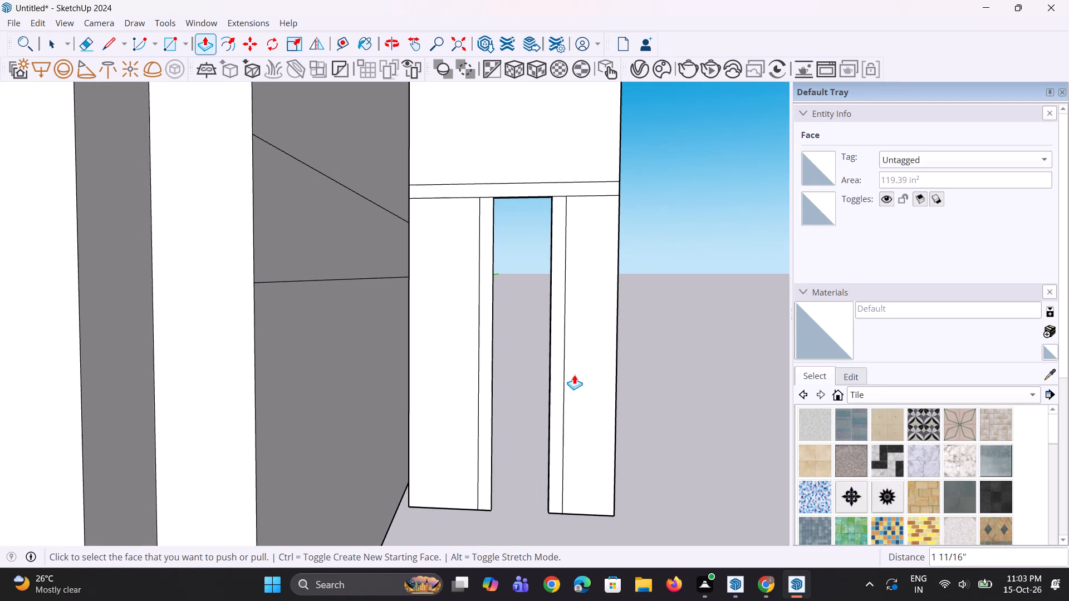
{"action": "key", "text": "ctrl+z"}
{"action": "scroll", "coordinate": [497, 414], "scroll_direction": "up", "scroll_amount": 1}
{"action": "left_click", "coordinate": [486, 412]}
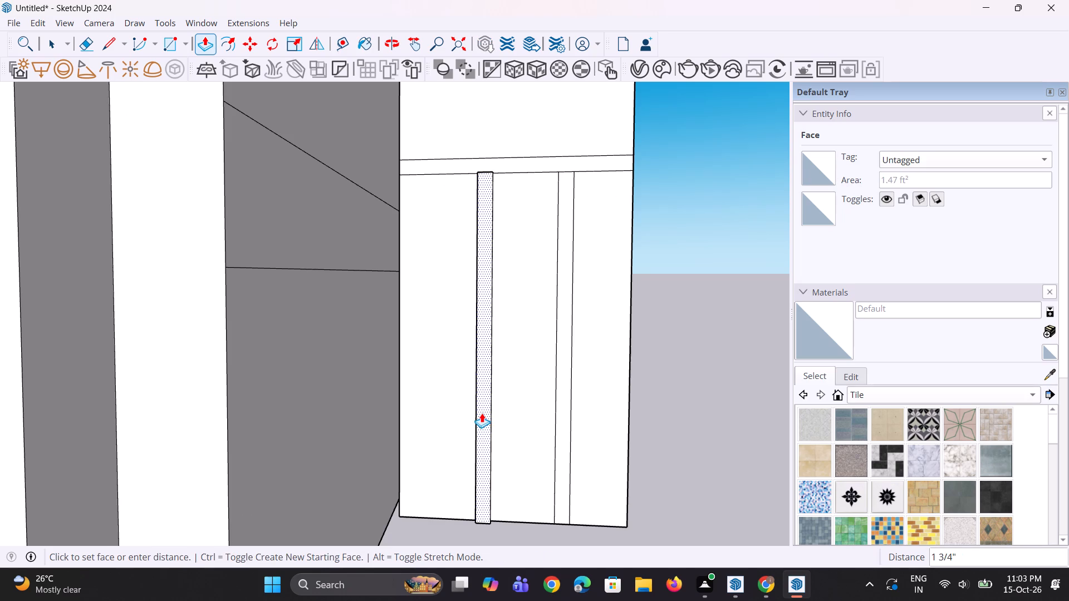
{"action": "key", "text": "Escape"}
Recess the three wide faces beside and between the vertical strips of the panel's lowest section, repeating the previous Push/Pull distance.
{"action": "scroll", "coordinate": [546, 422], "scroll_direction": "up", "scroll_amount": 1}
{"action": "middle_click_drag", "start_coordinate": [546, 422], "coordinate": [482, 437]}
{"action": "left_click", "coordinate": [454, 424]}
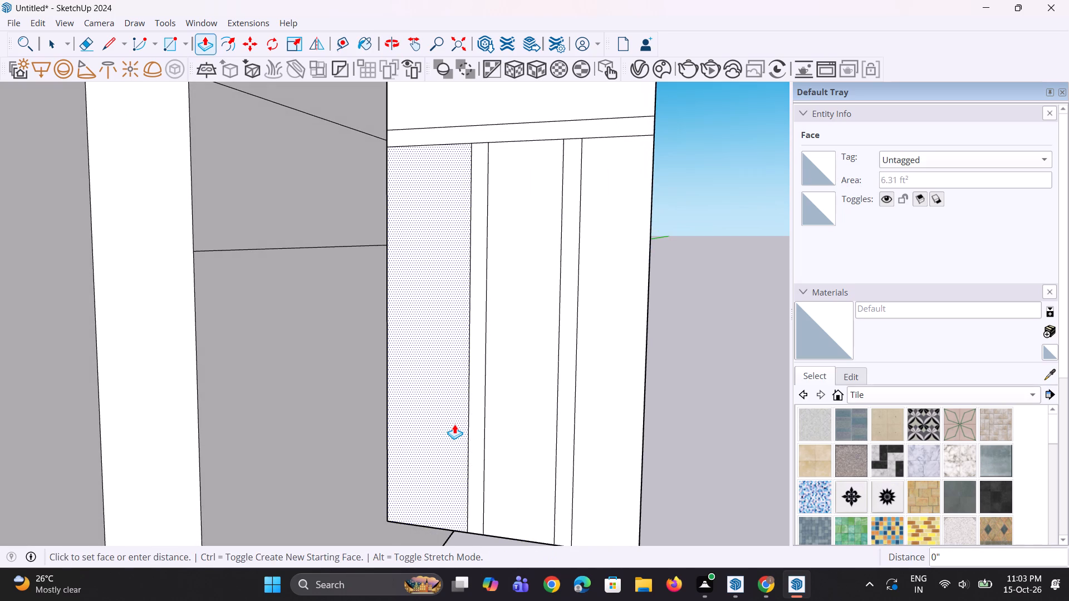
{"action": "left_click", "coordinate": [455, 422]}
{"action": "double_click", "coordinate": [523, 429]}
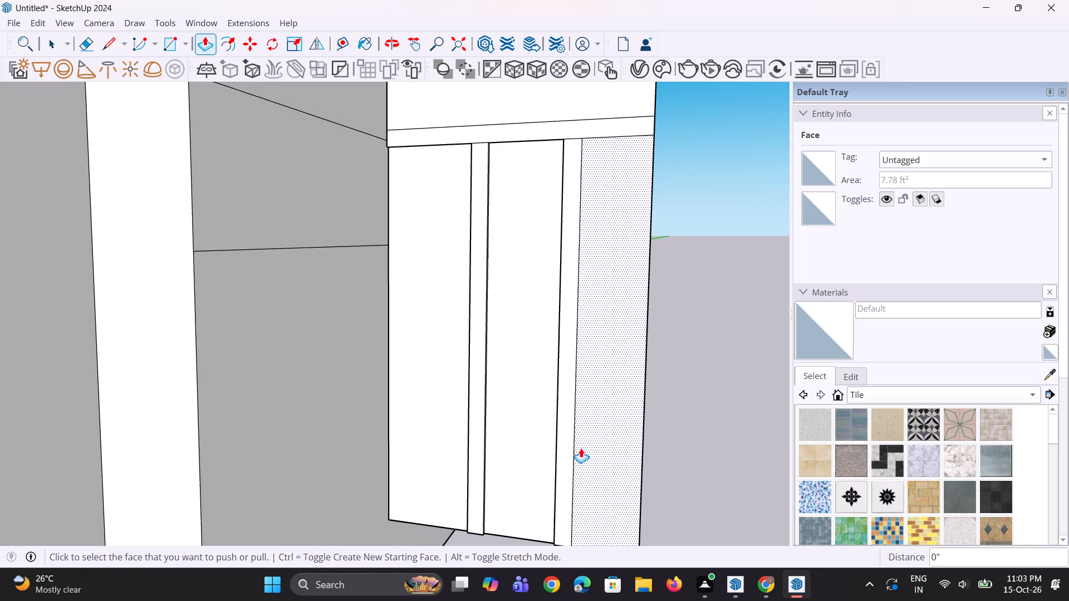
{"action": "double_click", "coordinate": [588, 451]}
{"action": "scroll", "coordinate": [588, 451], "scroll_direction": "down", "scroll_amount": 5}
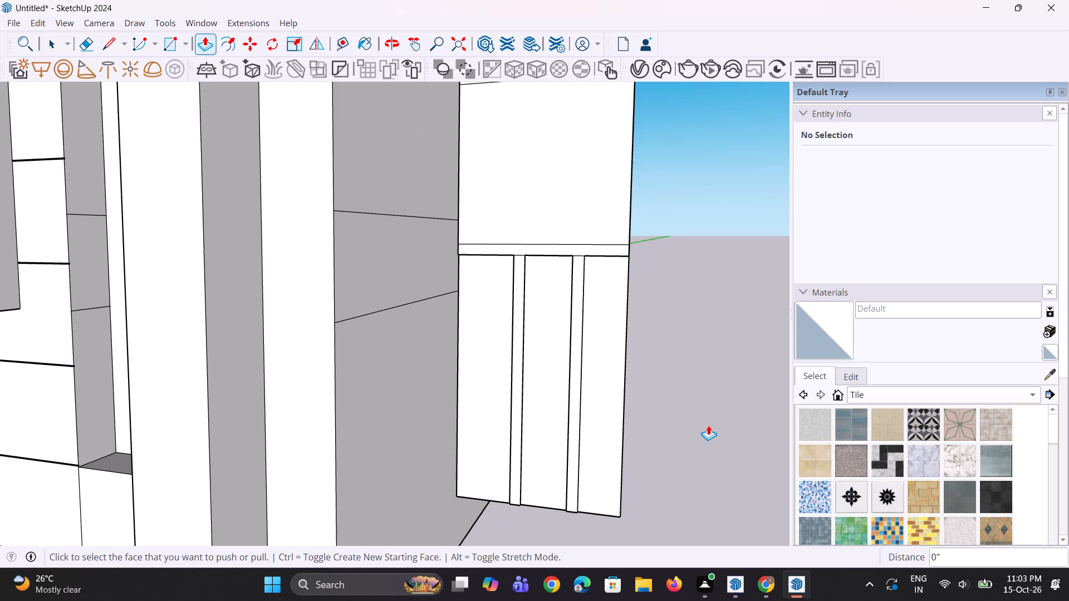
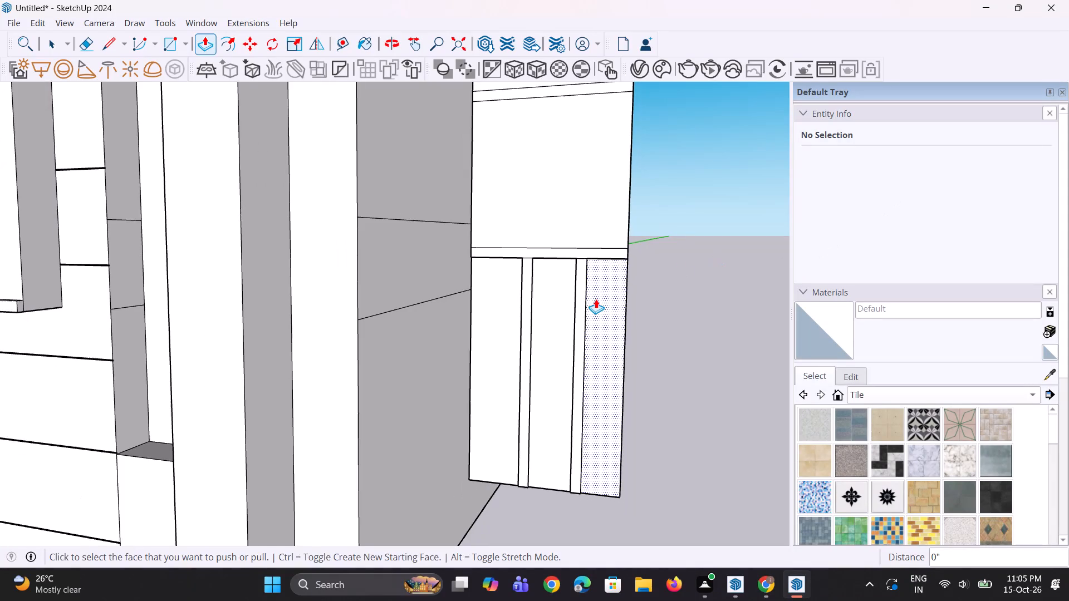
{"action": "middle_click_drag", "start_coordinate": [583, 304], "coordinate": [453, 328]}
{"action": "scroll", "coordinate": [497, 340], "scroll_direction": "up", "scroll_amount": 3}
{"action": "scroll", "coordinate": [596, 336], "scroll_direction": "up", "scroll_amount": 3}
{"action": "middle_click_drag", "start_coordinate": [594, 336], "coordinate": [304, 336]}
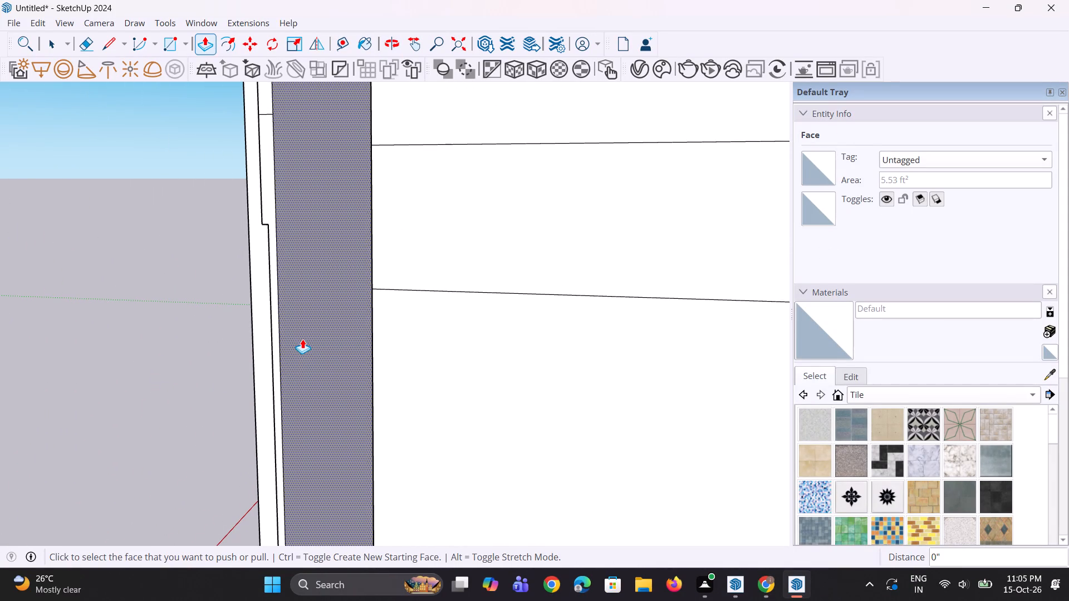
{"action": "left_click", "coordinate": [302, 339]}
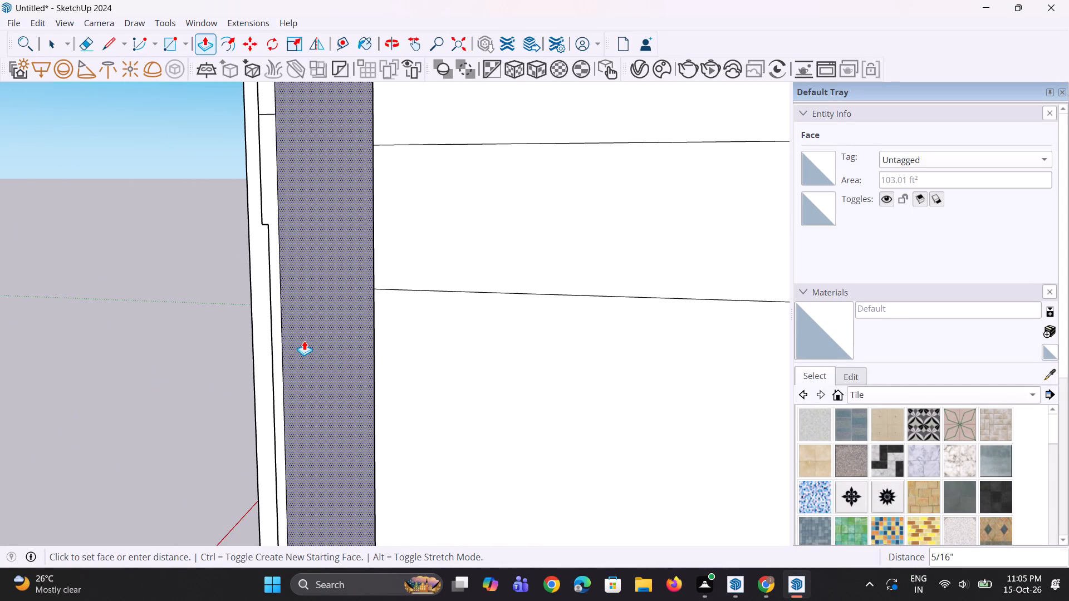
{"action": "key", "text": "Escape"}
Pull the two vertical strips of the panel's lowest section out about 11/16" beyond the recessed faces.
{"action": "middle_click_drag", "start_coordinate": [304, 341], "coordinate": [571, 316]}
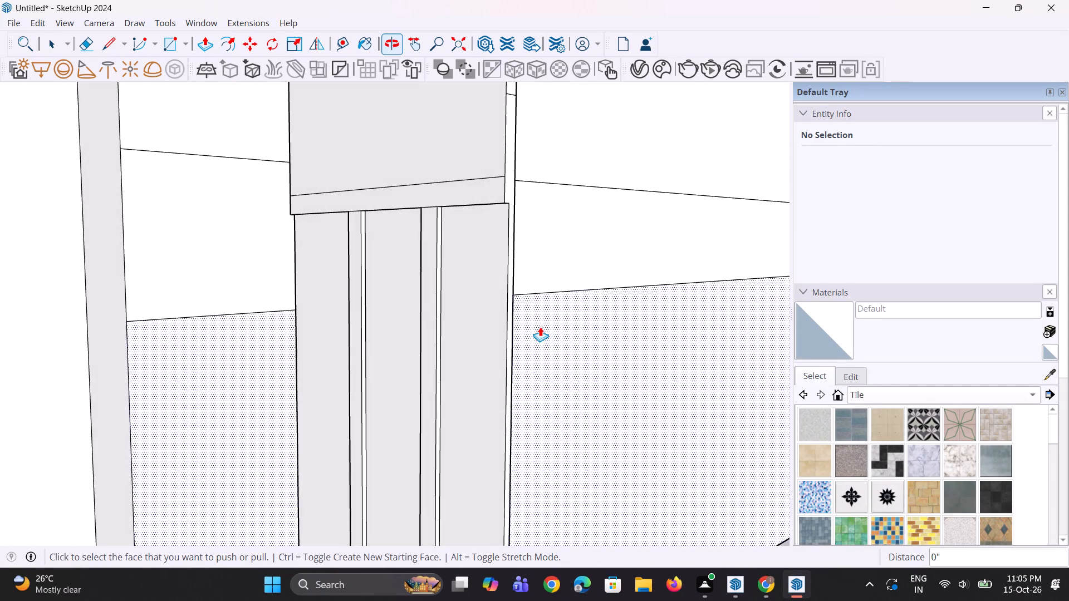
{"action": "scroll", "coordinate": [497, 332], "scroll_direction": "up", "scroll_amount": 2}
{"action": "scroll", "coordinate": [432, 333], "scroll_direction": "down", "scroll_amount": 6}
{"action": "left_click", "coordinate": [424, 333]}
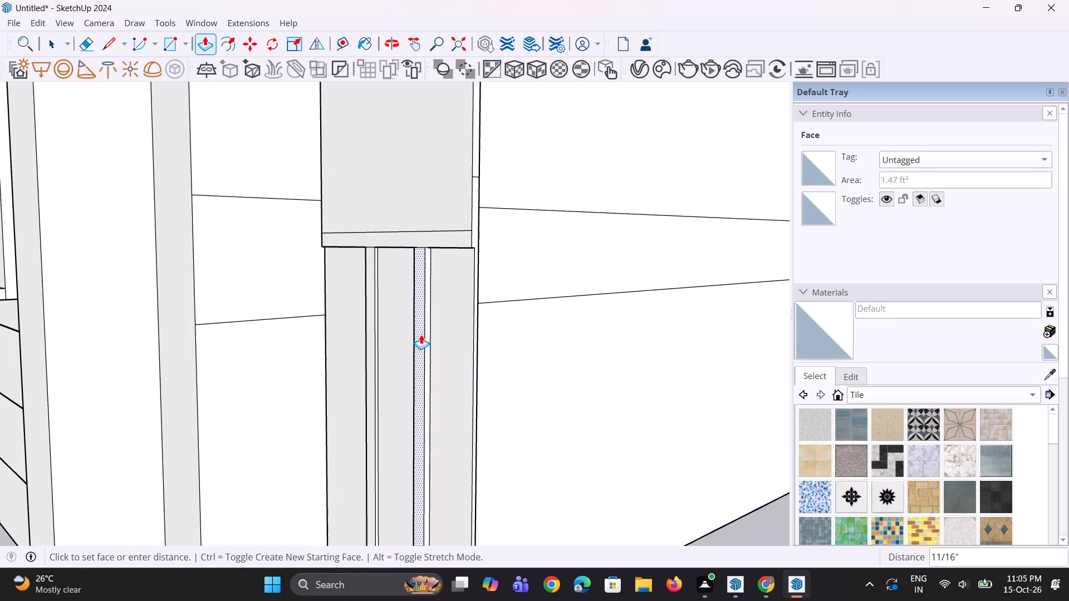
{"action": "left_click", "coordinate": [421, 334]}
{"action": "double_click", "coordinate": [373, 334]}
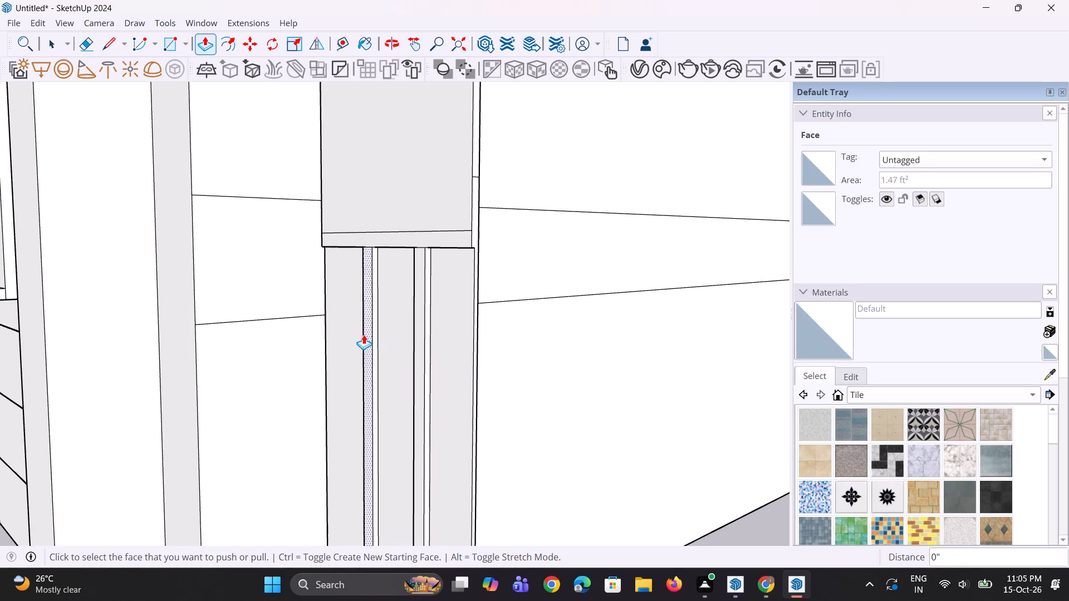
Move the upper edge of the horizontal strip just above the panel's lowest section up about 2" to thicken that strip.
{"action": "middle_click_drag", "start_coordinate": [362, 337], "coordinate": [428, 332]}
{"action": "scroll", "coordinate": [435, 324], "scroll_direction": "down", "scroll_amount": 5}
{"action": "middle_click_drag", "start_coordinate": [463, 320], "coordinate": [475, 332]}
{"action": "scroll", "coordinate": [475, 332], "scroll_direction": "down", "scroll_amount": 4}
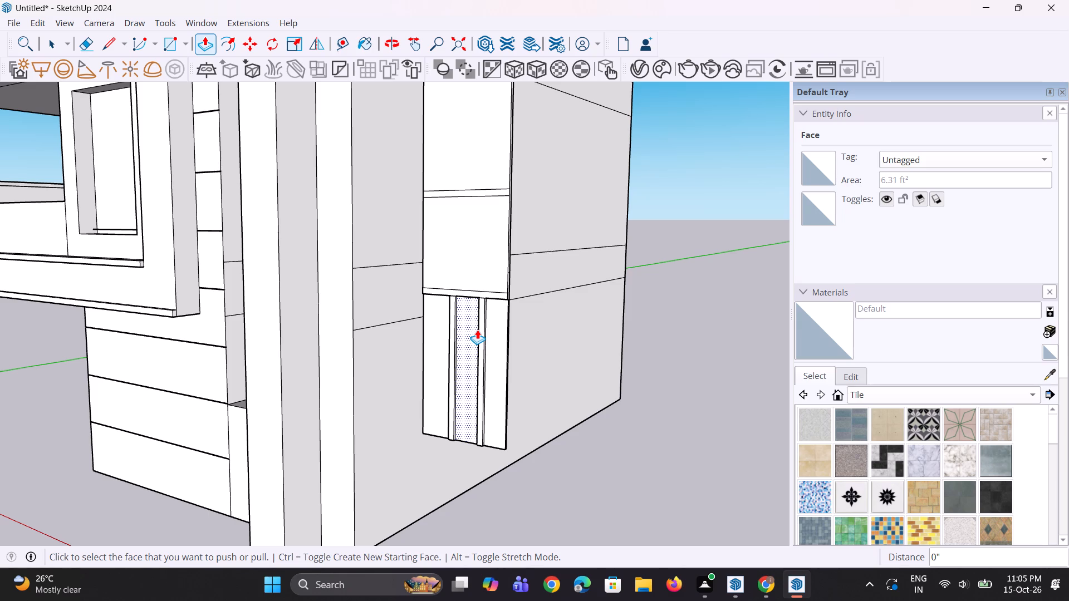
{"action": "scroll", "coordinate": [477, 329], "scroll_direction": "up", "scroll_amount": 1}
{"action": "scroll", "coordinate": [477, 329], "scroll_direction": "down", "scroll_amount": 13}
{"action": "middle_click_drag", "start_coordinate": [484, 322], "coordinate": [484, 321]}
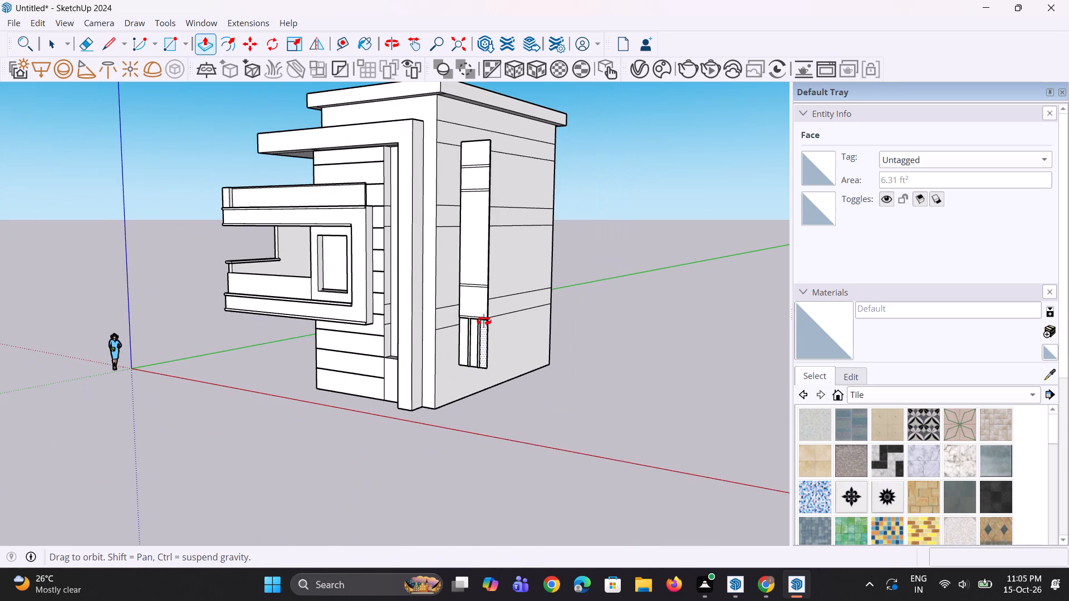
{"action": "middle_click_drag", "start_coordinate": [484, 321], "coordinate": [491, 304]}
{"action": "scroll", "coordinate": [514, 159], "scroll_direction": "up", "scroll_amount": 2}
{"action": "scroll", "coordinate": [406, 203], "scroll_direction": "up", "scroll_amount": 3}
{"action": "key", "text": "space"}
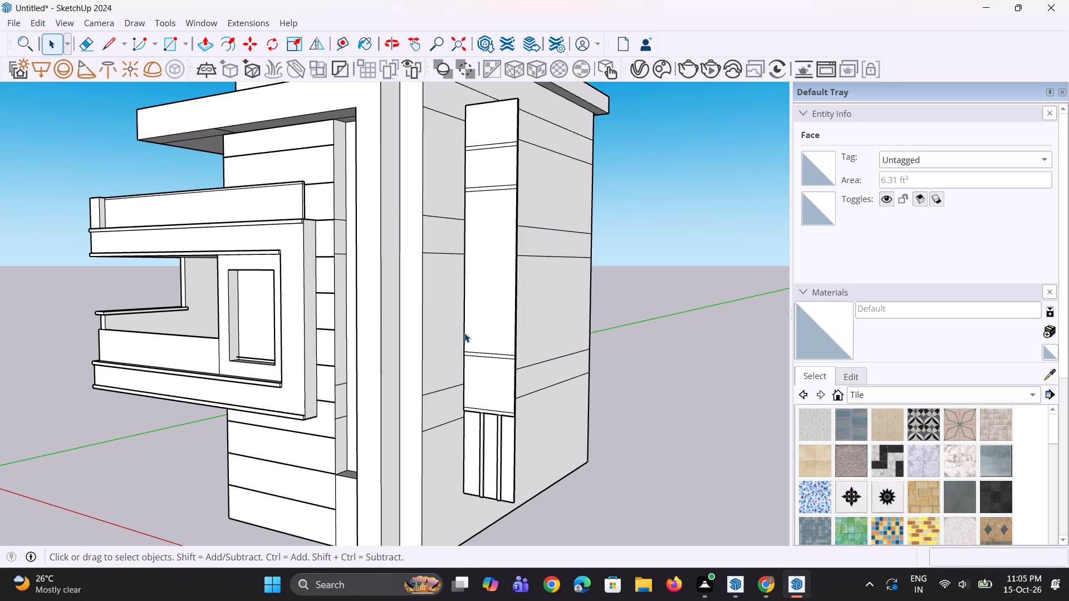
{"action": "key", "text": "space"}
{"action": "scroll", "coordinate": [477, 354], "scroll_direction": "up", "scroll_amount": 2}
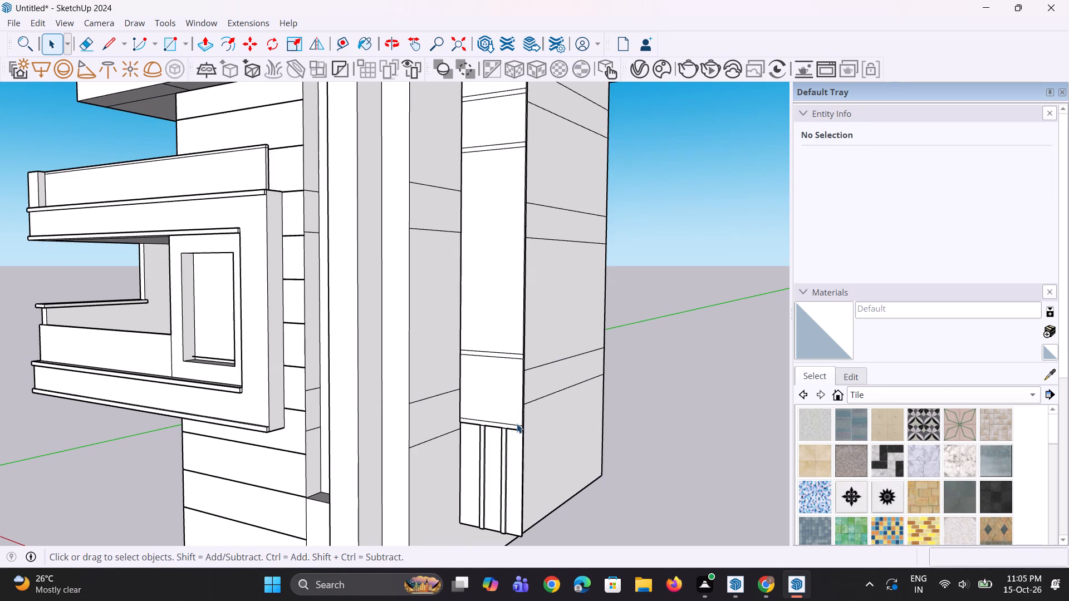
{"action": "left_click", "coordinate": [517, 423]}
{"action": "scroll", "coordinate": [517, 425], "scroll_direction": "up", "scroll_amount": 3}
{"action": "left_click", "coordinate": [517, 426]}
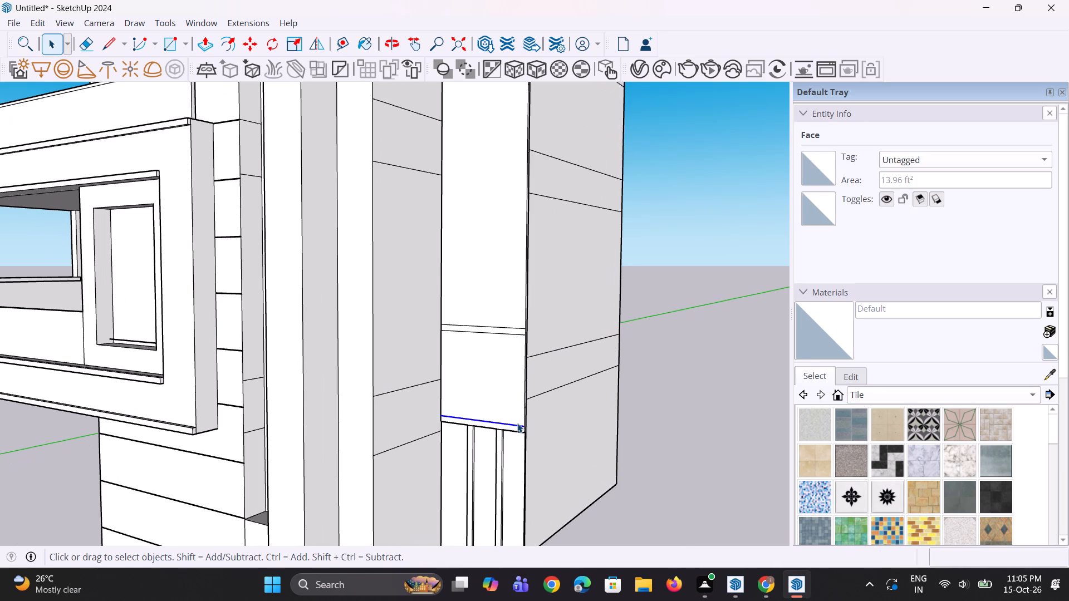
{"action": "scroll", "coordinate": [517, 423], "scroll_direction": "up", "scroll_amount": 2}
{"action": "key", "text": "m"}
{"action": "scroll", "coordinate": [518, 423], "scroll_direction": "up", "scroll_amount": 3}
{"action": "left_click", "coordinate": [525, 427]}
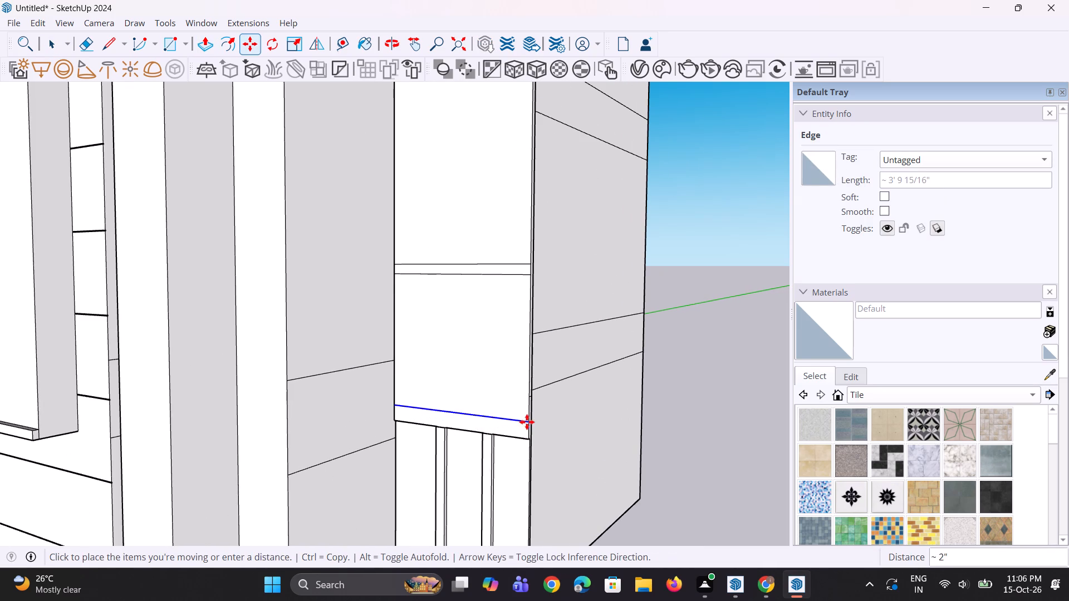
{"action": "left_click", "coordinate": [527, 421]}
{"action": "key", "text": "space"}
{"action": "key", "text": "space"}
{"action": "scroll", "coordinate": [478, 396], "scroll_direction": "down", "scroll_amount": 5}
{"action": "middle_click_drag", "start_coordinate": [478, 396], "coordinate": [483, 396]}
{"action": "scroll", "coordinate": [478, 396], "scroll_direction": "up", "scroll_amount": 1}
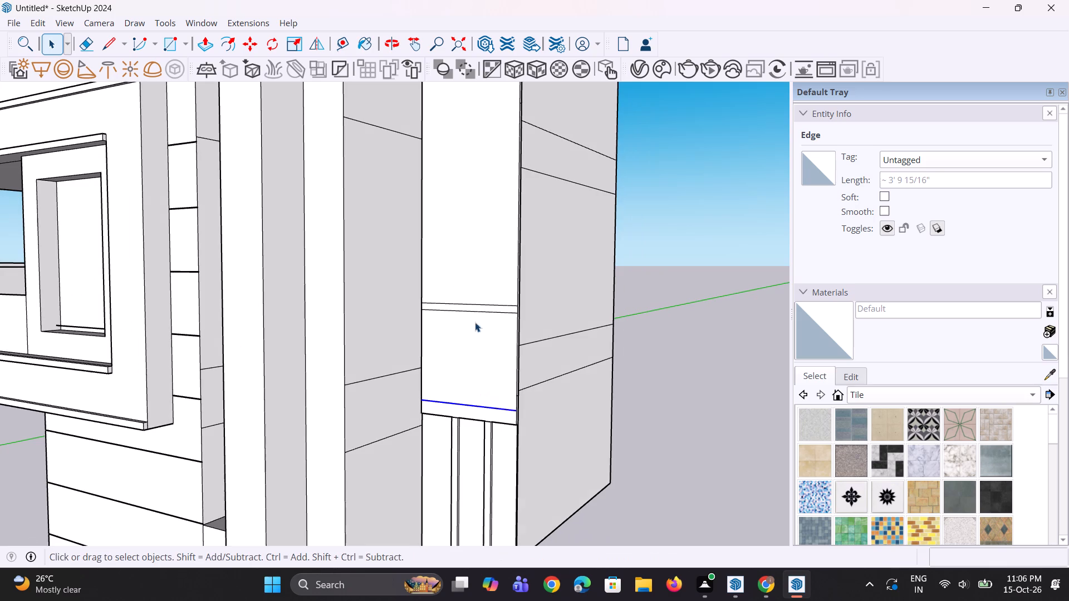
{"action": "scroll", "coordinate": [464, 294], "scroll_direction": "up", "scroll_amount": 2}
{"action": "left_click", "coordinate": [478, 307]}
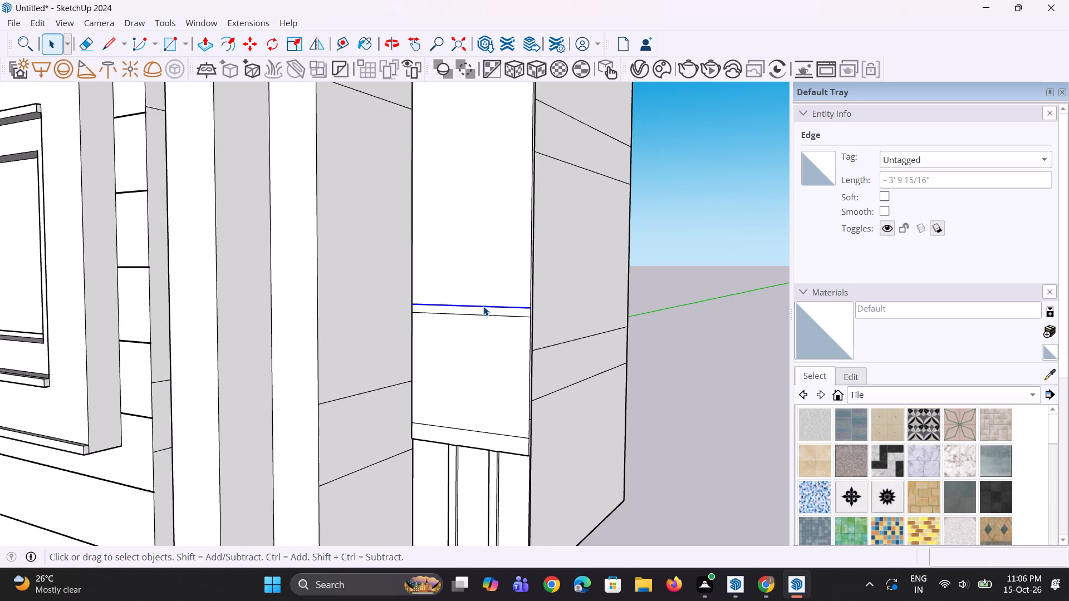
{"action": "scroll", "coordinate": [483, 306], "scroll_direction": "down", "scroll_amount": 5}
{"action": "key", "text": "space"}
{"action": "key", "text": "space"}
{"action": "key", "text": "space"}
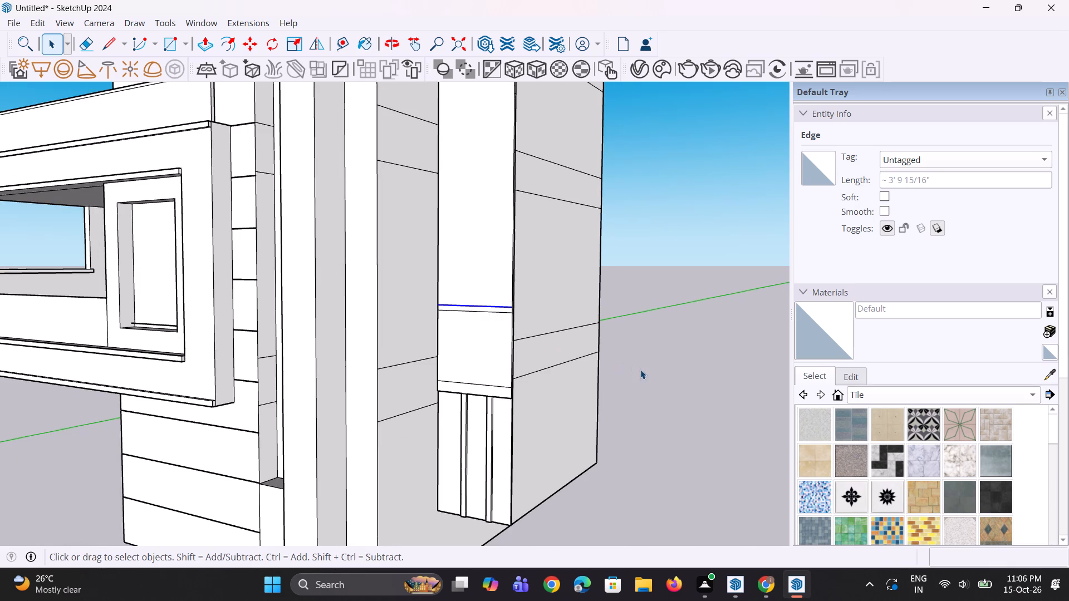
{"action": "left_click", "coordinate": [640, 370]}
Switch the material library to the Glass and Mirrors collection.
{"action": "scroll", "coordinate": [600, 389], "scroll_direction": "down", "scroll_amount": 5}
{"action": "middle_click_drag", "start_coordinate": [492, 393], "coordinate": [498, 383]}
{"action": "scroll", "coordinate": [543, 352], "scroll_direction": "up", "scroll_amount": 1}
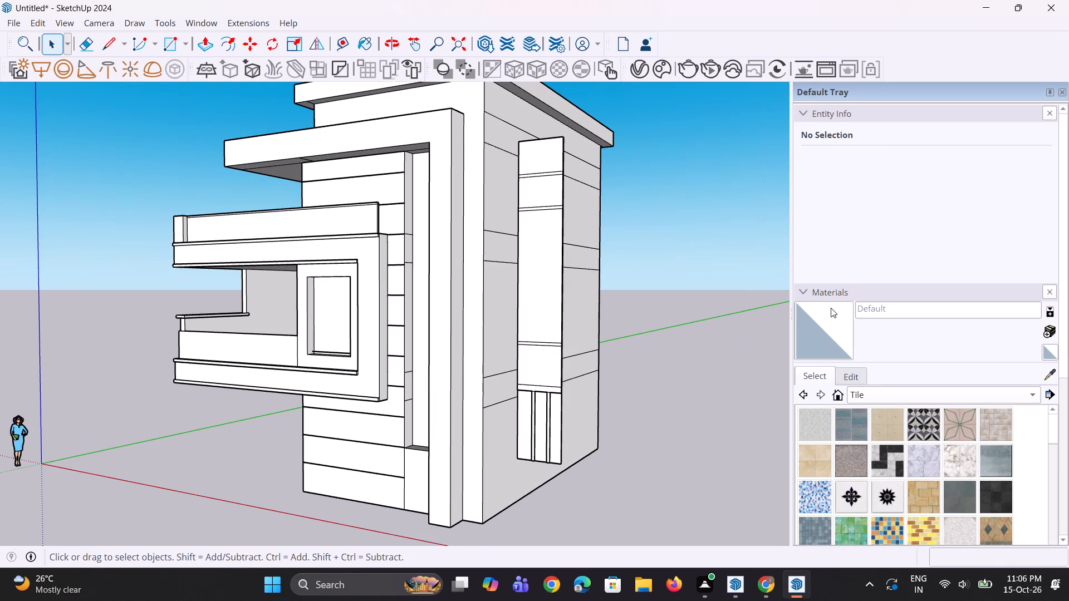
{"action": "left_click", "coordinate": [861, 398]}
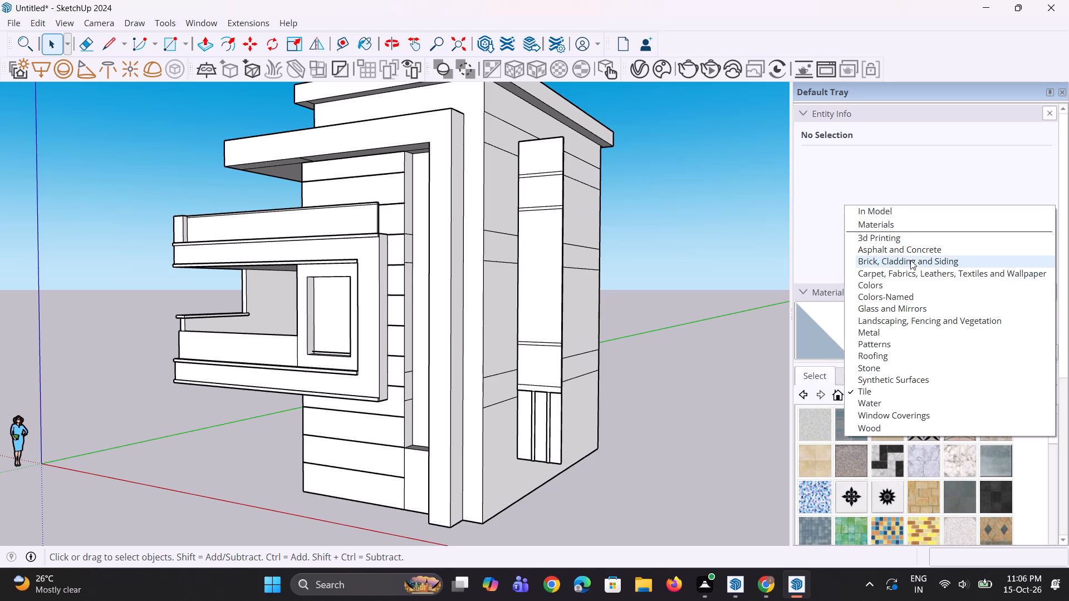
{"action": "left_click", "coordinate": [897, 307]}
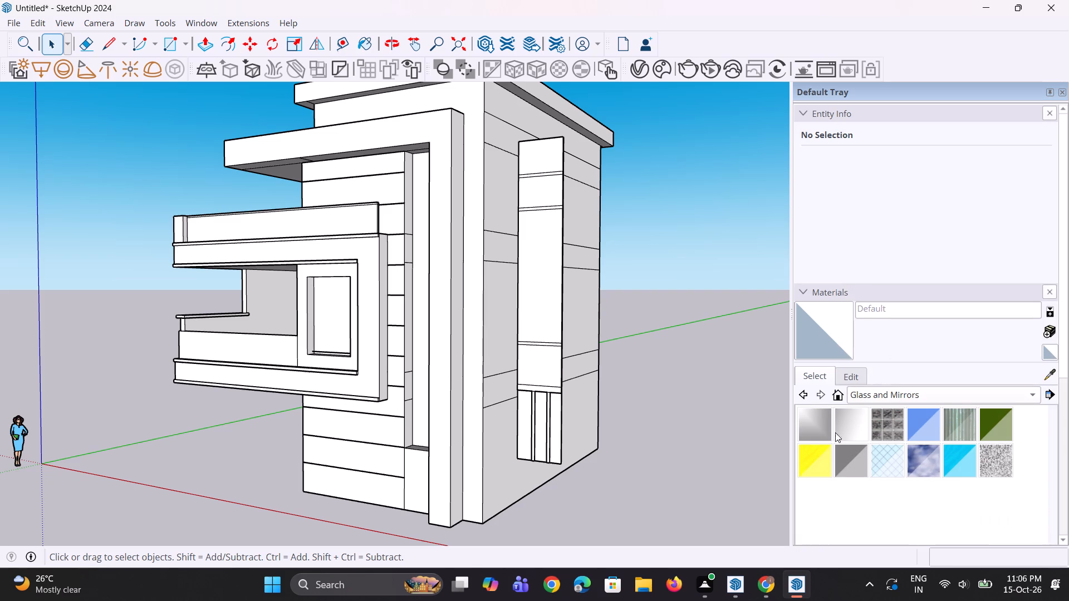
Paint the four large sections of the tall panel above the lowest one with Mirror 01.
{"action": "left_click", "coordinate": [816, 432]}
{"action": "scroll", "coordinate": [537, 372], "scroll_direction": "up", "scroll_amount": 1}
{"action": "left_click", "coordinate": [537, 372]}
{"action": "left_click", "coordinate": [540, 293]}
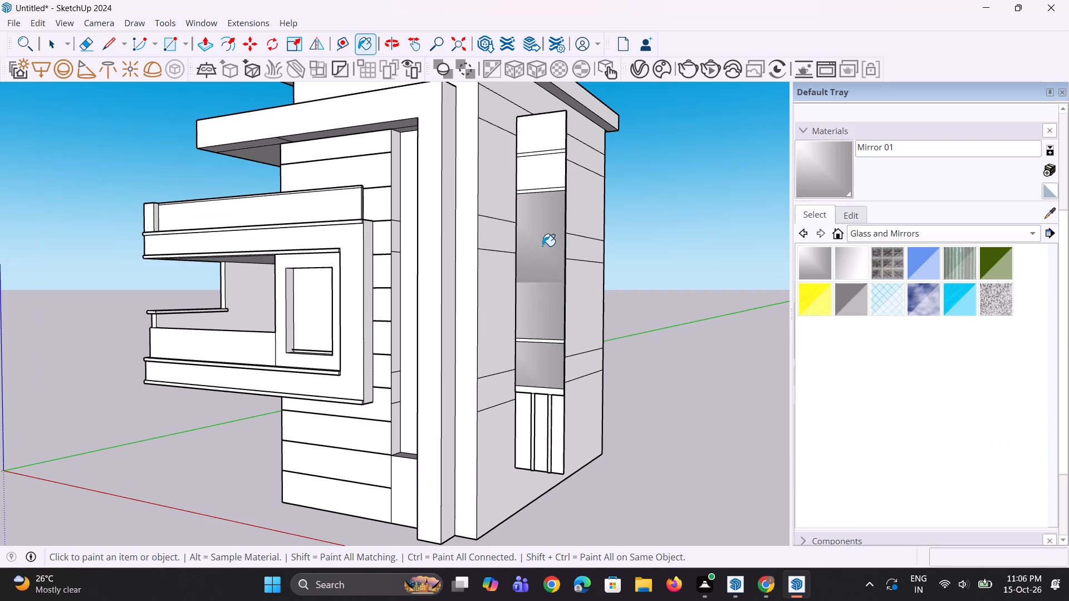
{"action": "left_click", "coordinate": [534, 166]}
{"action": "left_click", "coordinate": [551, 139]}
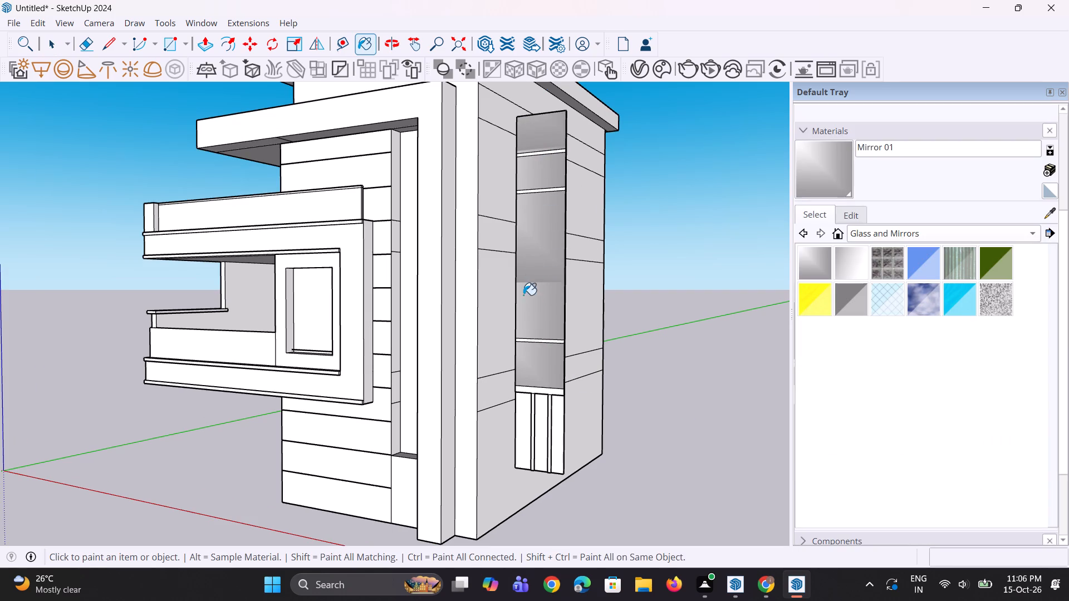
Paint the four large sections of the tall panel above the lowest one with Translucent Glass Blue.
{"action": "left_click", "coordinate": [924, 259]}
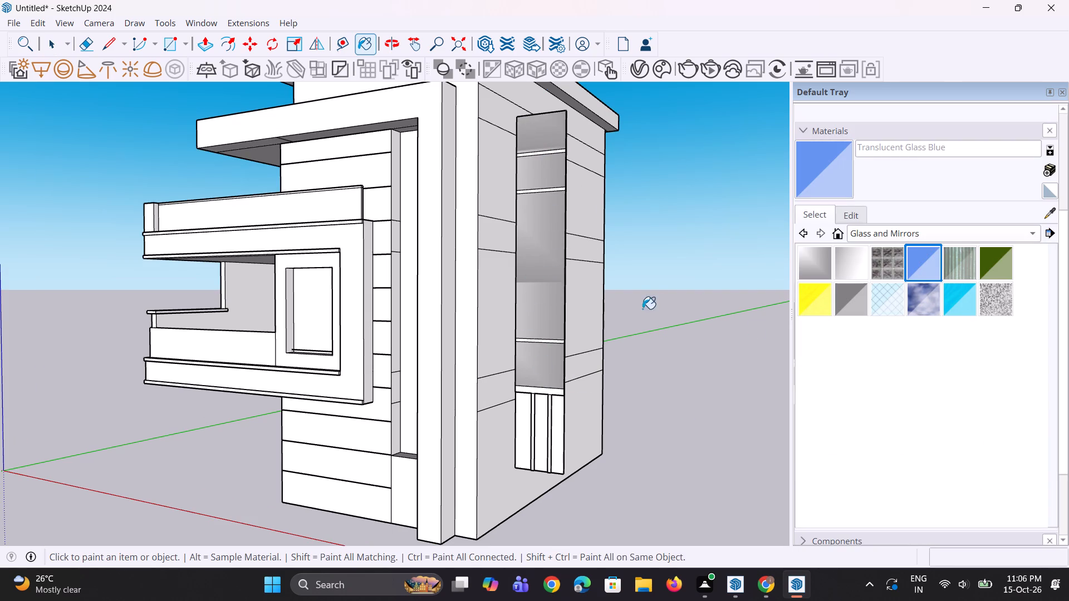
{"action": "left_click", "coordinate": [561, 303]}
{"action": "left_click", "coordinate": [541, 166]}
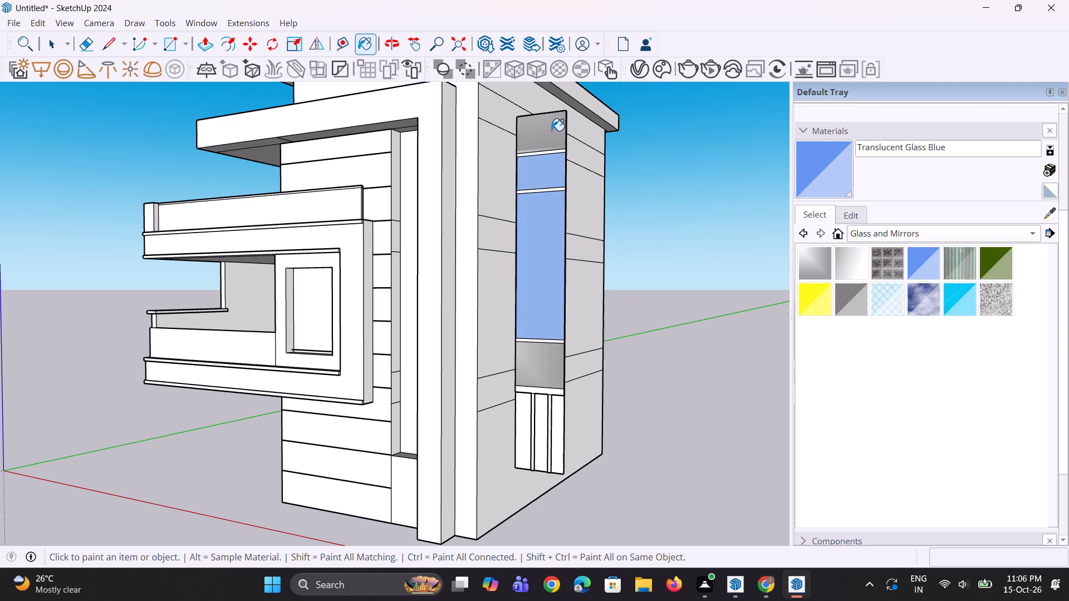
{"action": "left_click", "coordinate": [551, 131]}
{"action": "left_click", "coordinate": [531, 371]}
Paint the thick horizontal strip above the panel's lowest section and the two vertical strips below it with Color M07 from Colors.
{"action": "scroll", "coordinate": [550, 336], "scroll_direction": "down", "scroll_amount": 3}
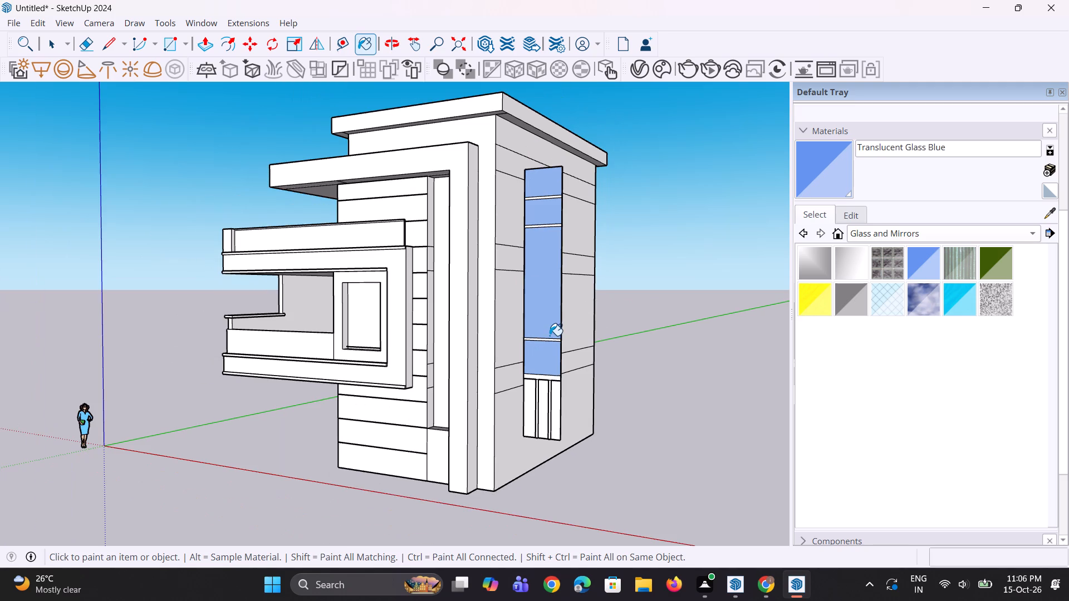
{"action": "middle_click_drag", "start_coordinate": [550, 336], "coordinate": [588, 328]}
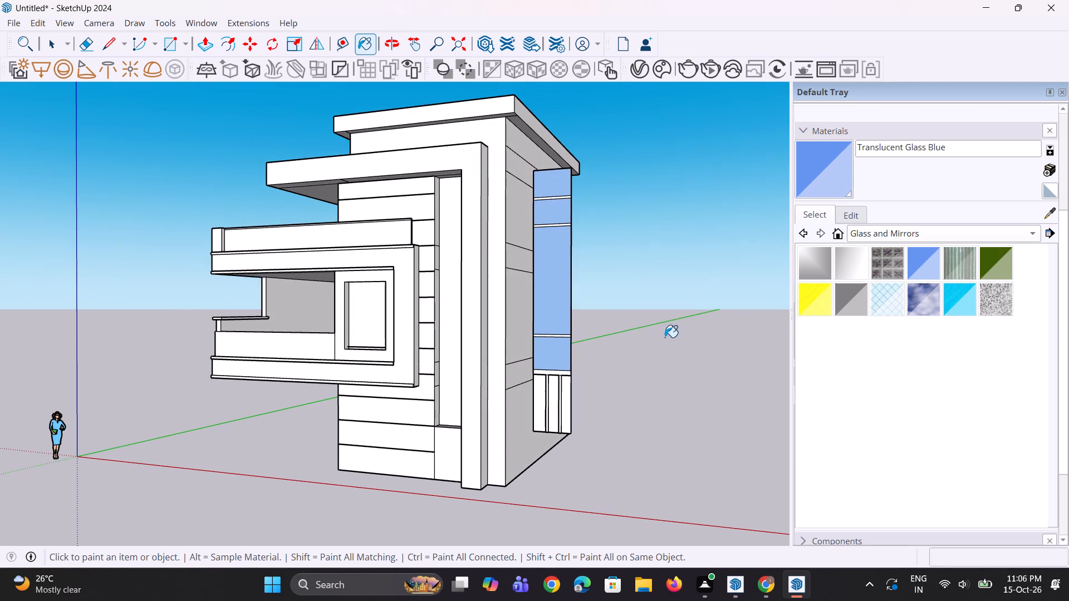
{"action": "scroll", "coordinate": [508, 390], "scroll_direction": "up", "scroll_amount": 2}
{"action": "scroll", "coordinate": [559, 381], "scroll_direction": "up", "scroll_amount": 2}
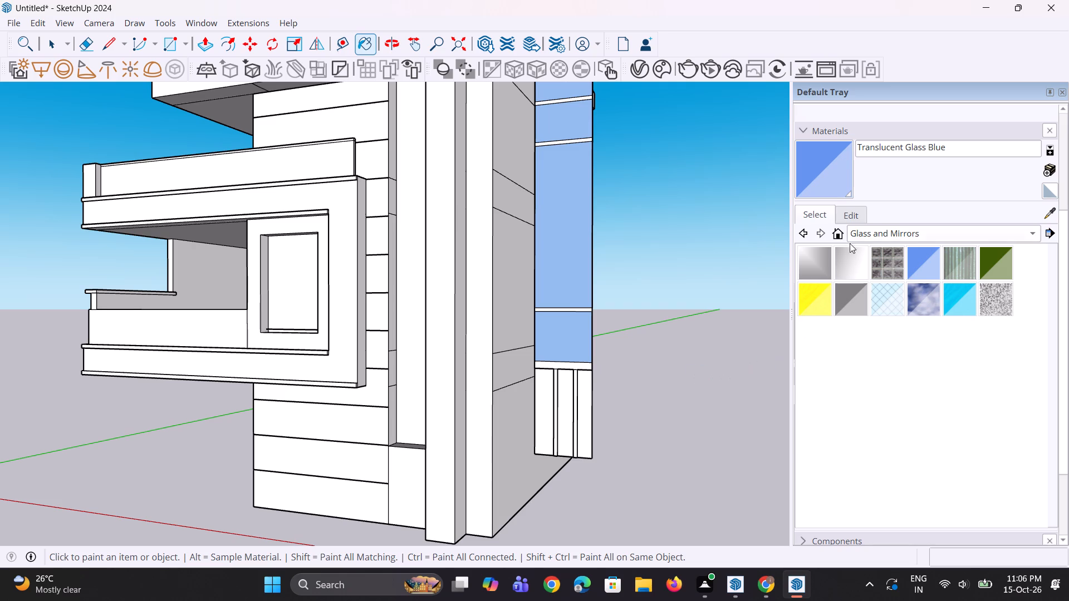
{"action": "left_click", "coordinate": [827, 218]}
{"action": "left_click", "coordinate": [864, 234]}
{"action": "left_click", "coordinate": [878, 203]}
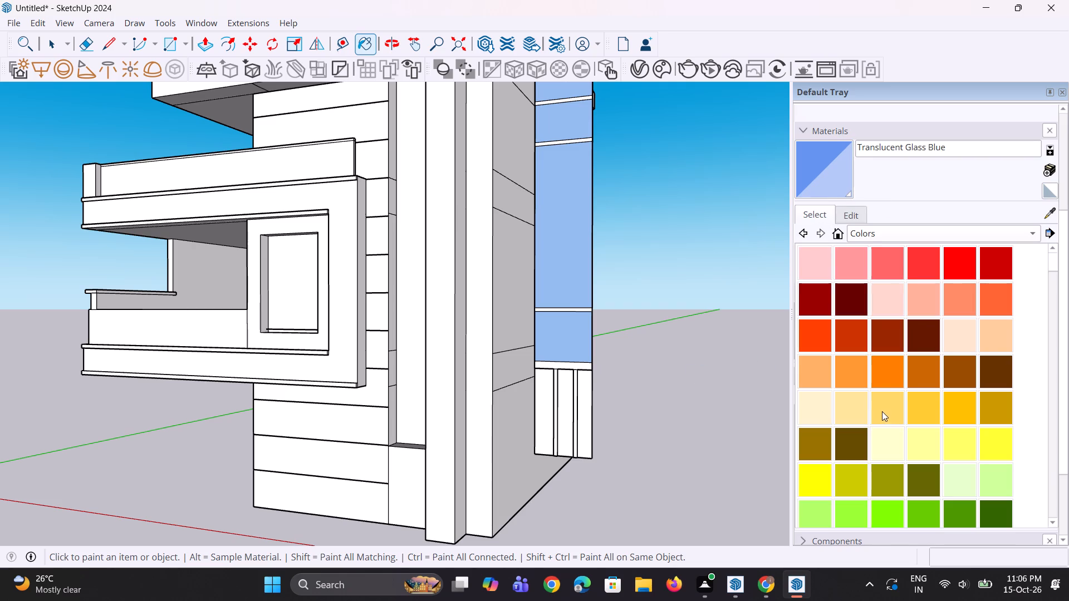
{"action": "scroll", "coordinate": [911, 408], "scroll_direction": "down", "scroll_amount": 16}
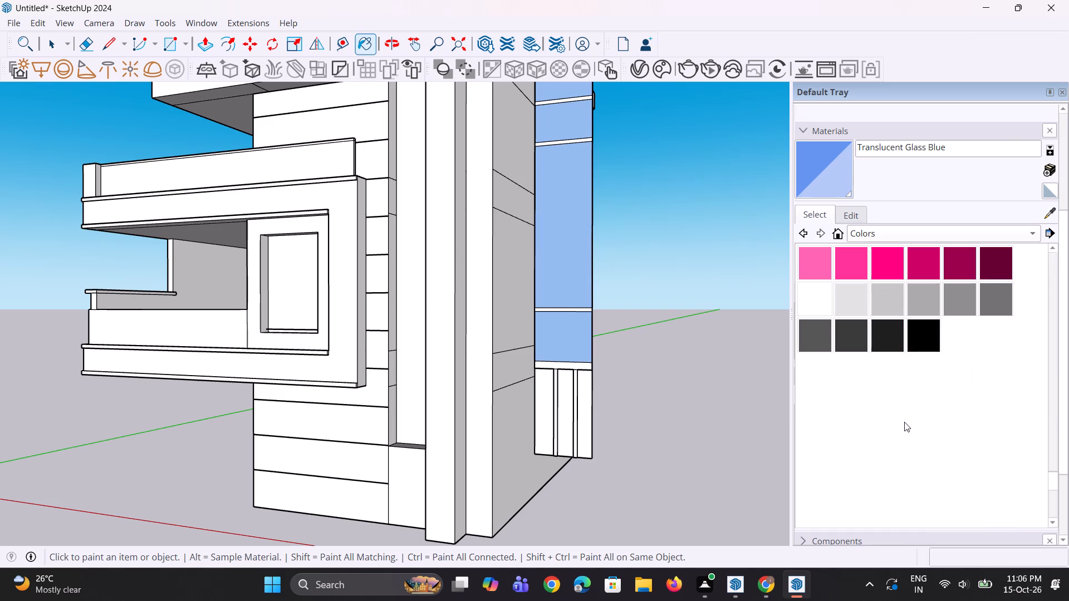
{"action": "left_click", "coordinate": [841, 340]}
{"action": "scroll", "coordinate": [569, 436], "scroll_direction": "up", "scroll_amount": 7}
{"action": "left_click", "coordinate": [580, 332]}
{"action": "left_click", "coordinate": [581, 347]}
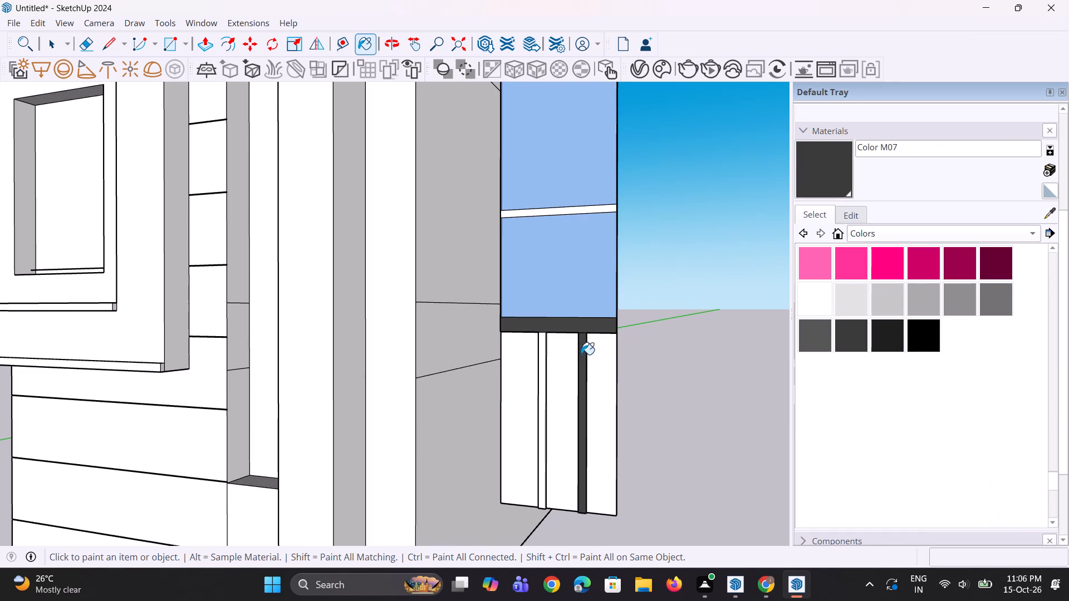
{"action": "left_click", "coordinate": [542, 366]}
Paint the three remaining horizontal strips between the panel's blue glass sections with Color M07.
{"action": "scroll", "coordinate": [542, 401], "scroll_direction": "down", "scroll_amount": 4}
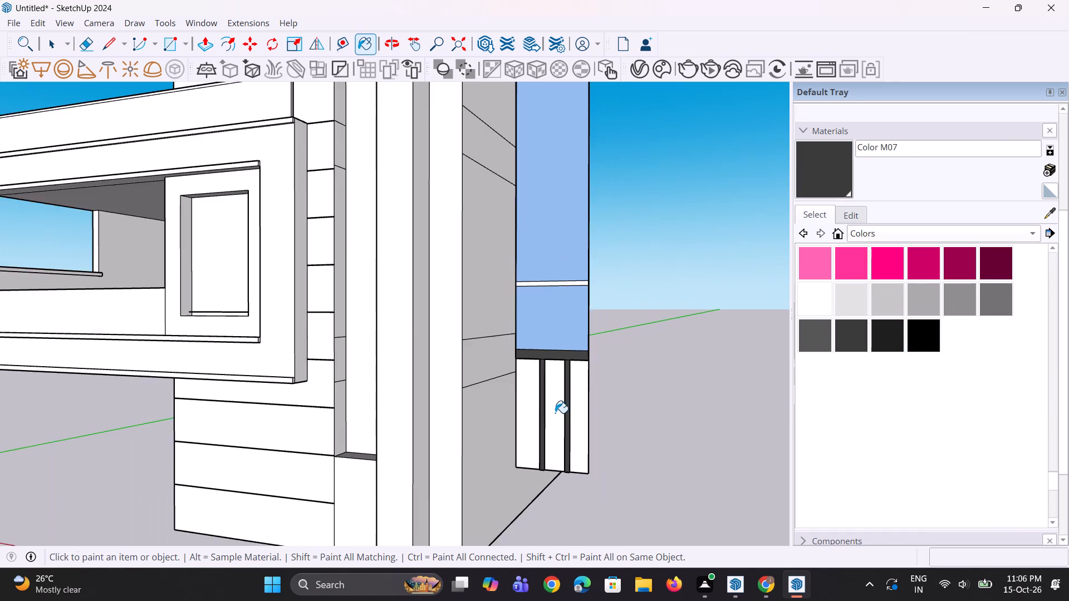
{"action": "scroll", "coordinate": [555, 413], "scroll_direction": "down", "scroll_amount": 4}
{"action": "scroll", "coordinate": [592, 266], "scroll_direction": "up", "scroll_amount": 5}
{"action": "scroll", "coordinate": [557, 356], "scroll_direction": "up", "scroll_amount": 2}
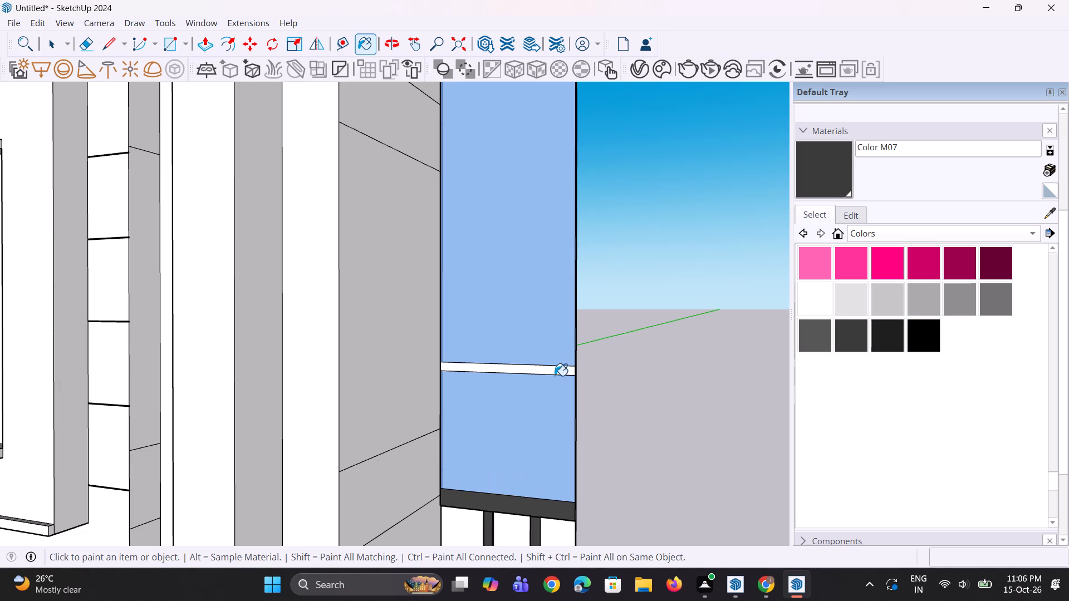
{"action": "left_click", "coordinate": [561, 372]}
{"action": "scroll", "coordinate": [566, 444], "scroll_direction": "down", "scroll_amount": 10}
{"action": "scroll", "coordinate": [568, 216], "scroll_direction": "up", "scroll_amount": 2}
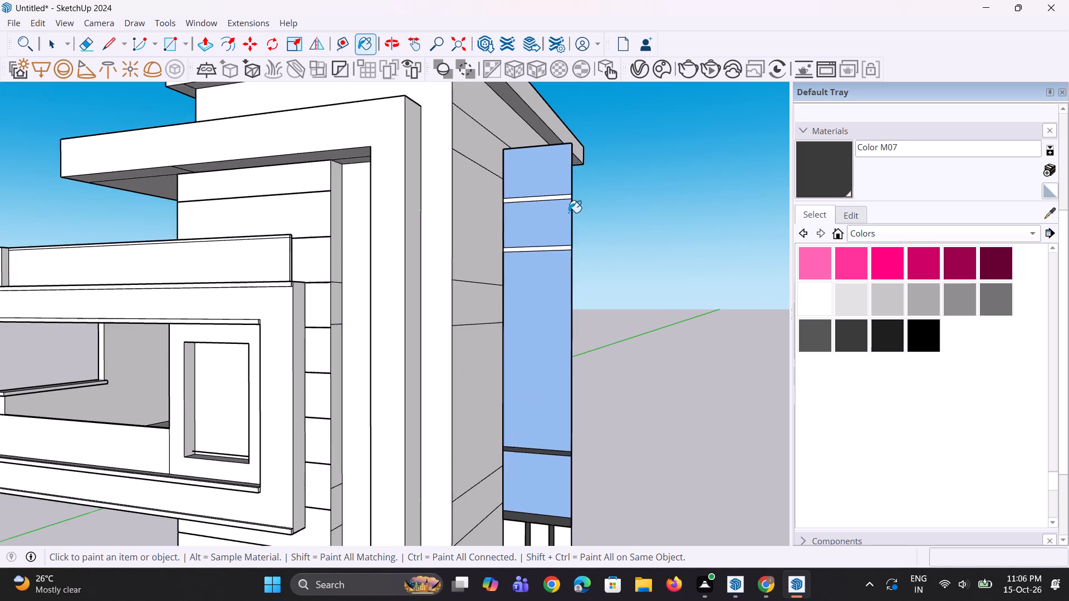
{"action": "scroll", "coordinate": [568, 213], "scroll_direction": "up", "scroll_amount": 9}
{"action": "left_click", "coordinate": [551, 253]}
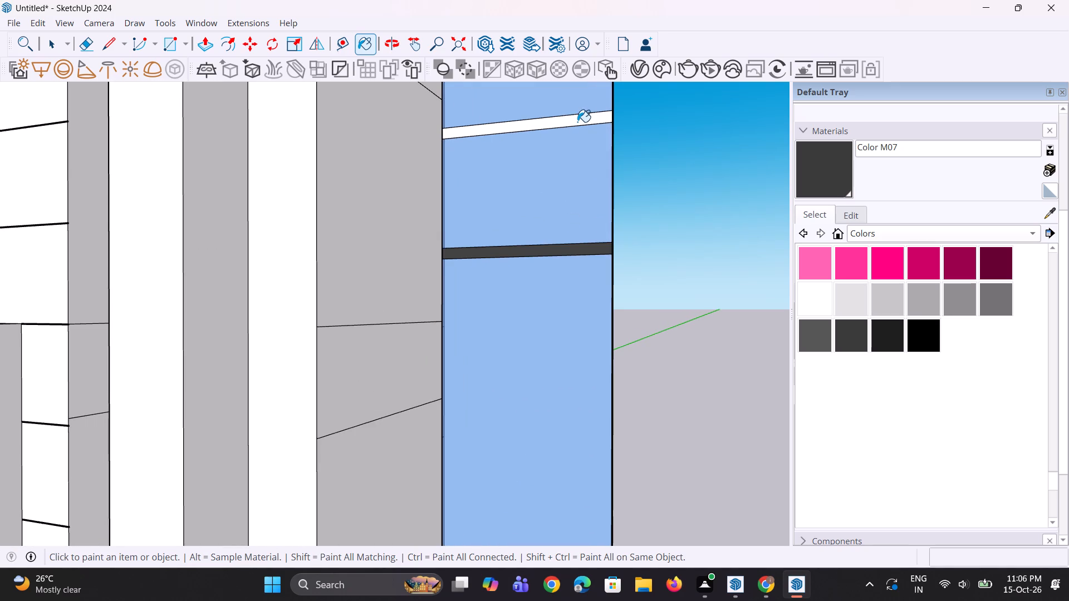
{"action": "left_click", "coordinate": [577, 122]}
Paint the three wide recessed faces of the panel's lowest section with Color M04.
{"action": "scroll", "coordinate": [578, 269], "scroll_direction": "down", "scroll_amount": 15}
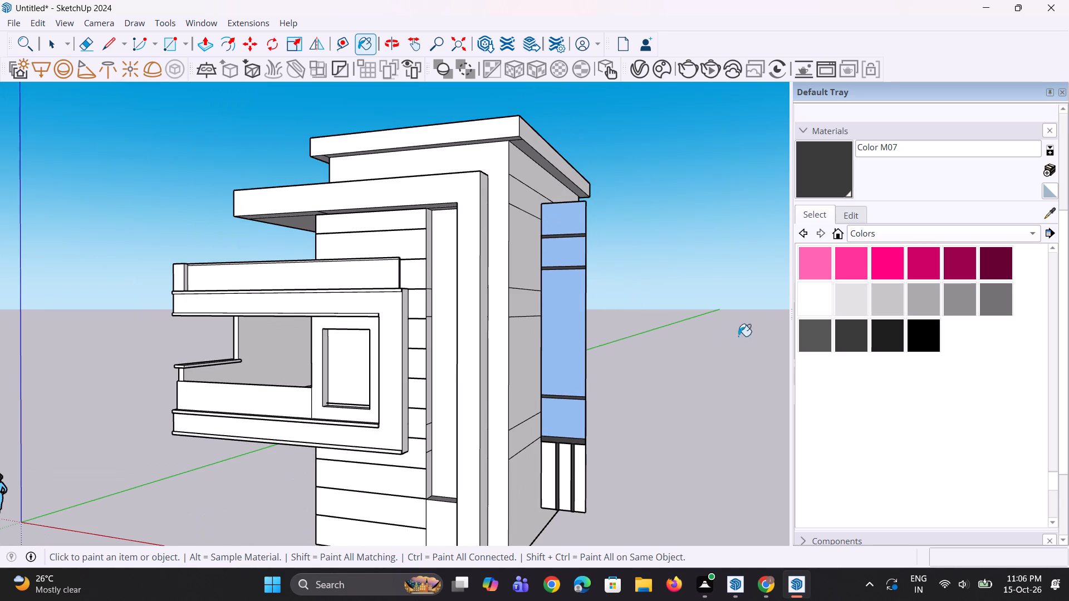
{"action": "left_click", "coordinate": [949, 290]}
{"action": "scroll", "coordinate": [608, 499], "scroll_direction": "up", "scroll_amount": 3}
{"action": "left_click", "coordinate": [572, 490]}
{"action": "left_click", "coordinate": [543, 483]}
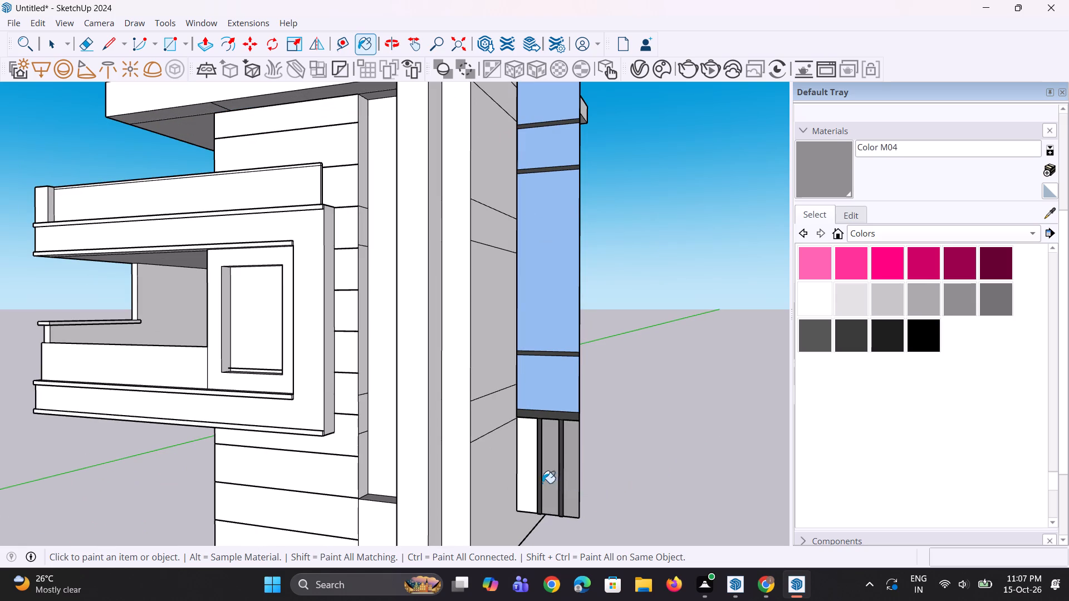
{"action": "left_click", "coordinate": [533, 483]}
{"action": "scroll", "coordinate": [533, 483], "scroll_direction": "down", "scroll_amount": 5}
{"action": "middle_click_drag", "start_coordinate": [532, 483], "coordinate": [601, 465]}
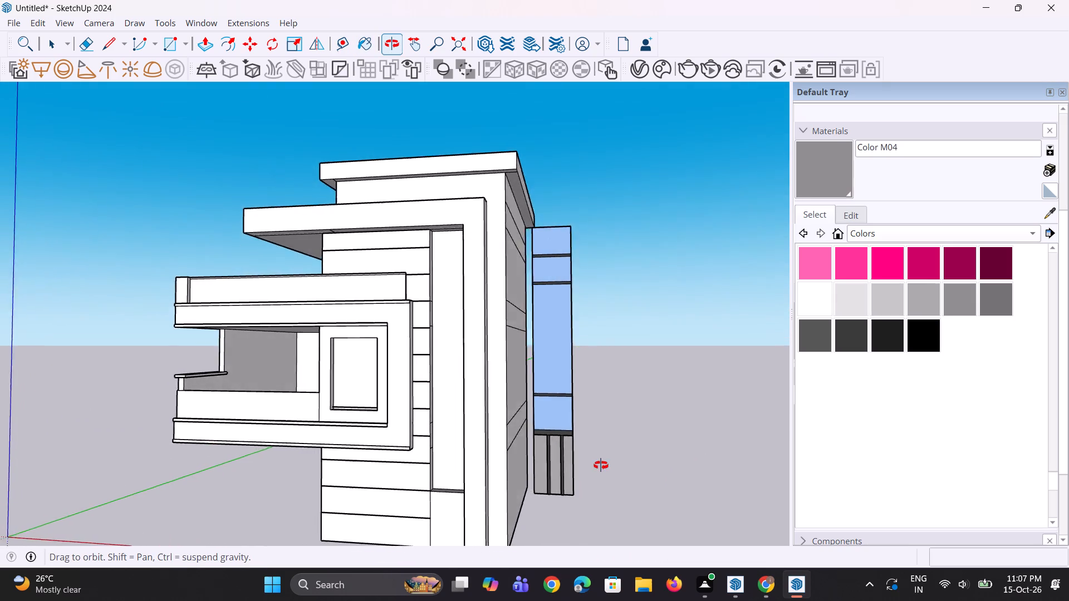
Select all the geometry of the painted tall panel beside the building and make it a group.
{"action": "middle_click_drag", "start_coordinate": [601, 465], "coordinate": [629, 466]}
{"action": "key", "text": "space"}
{"action": "key", "text": "space"}
{"action": "scroll", "coordinate": [546, 351], "scroll_direction": "up", "scroll_amount": 2}
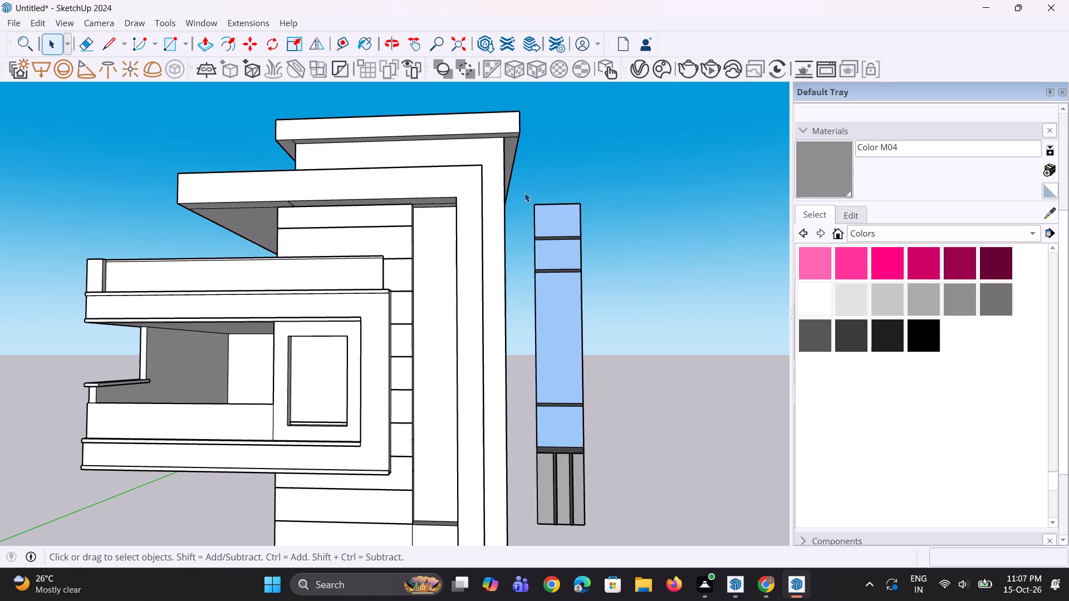
{"action": "left_click_drag", "start_coordinate": [524, 192], "coordinate": [641, 555]}
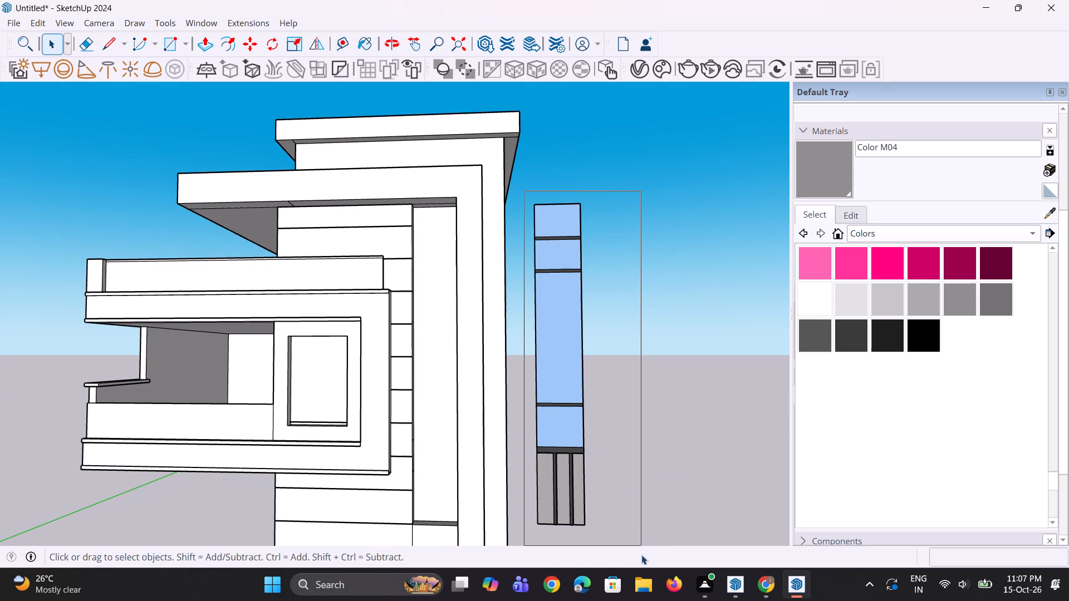
{"action": "left_click_drag", "start_coordinate": [641, 555], "coordinate": [638, 536]}
{"action": "right_click", "coordinate": [573, 435]}
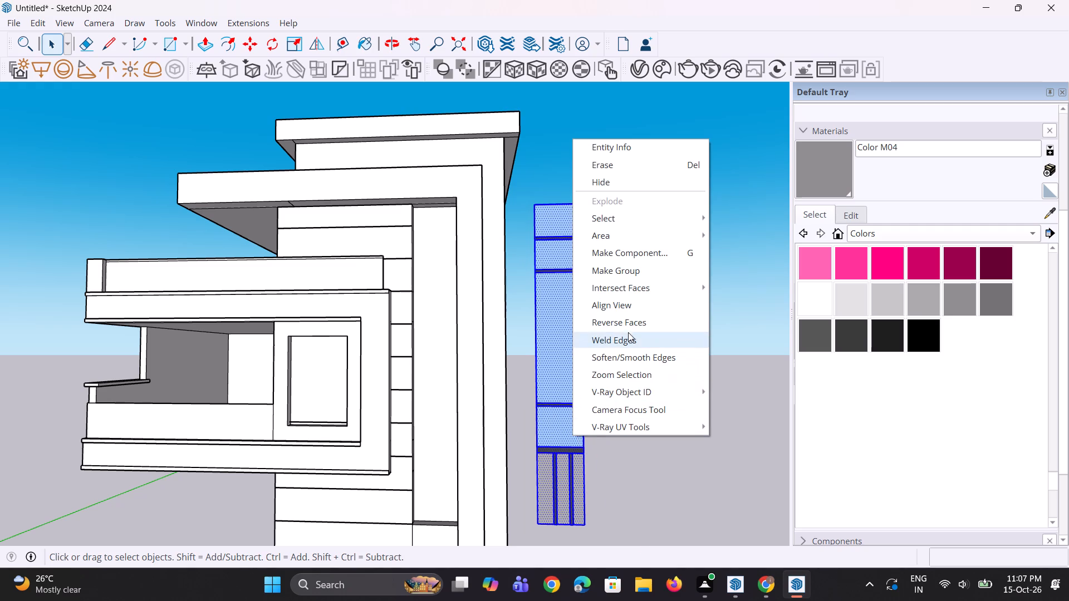
{"action": "left_click", "coordinate": [639, 275]}
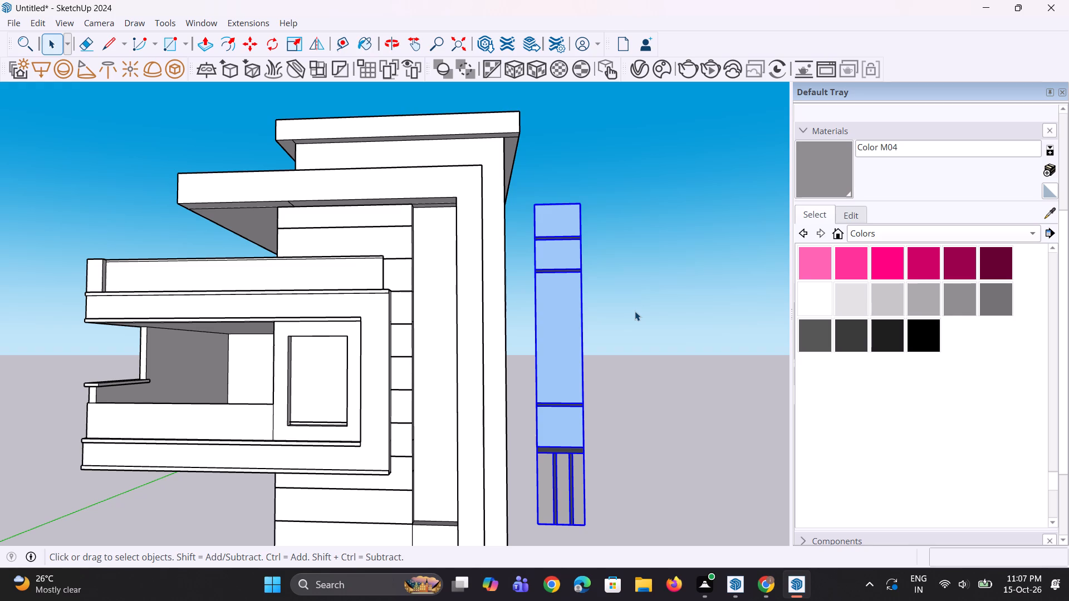
Move the tall panel group about 10' 1" along the red axis into the building's tall facade recess.
{"action": "key", "text": "m"}
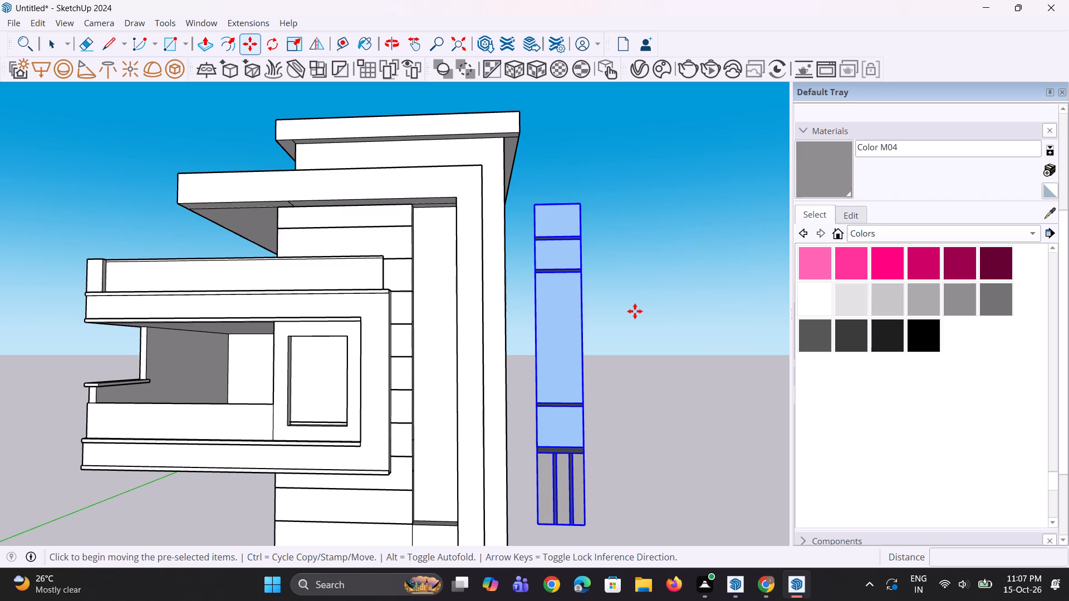
{"action": "scroll", "coordinate": [635, 311], "scroll_direction": "down", "scroll_amount": 4}
{"action": "scroll", "coordinate": [418, 286], "scroll_direction": "down", "scroll_amount": 1}
{"action": "middle_click_drag", "start_coordinate": [418, 287], "coordinate": [428, 377]}
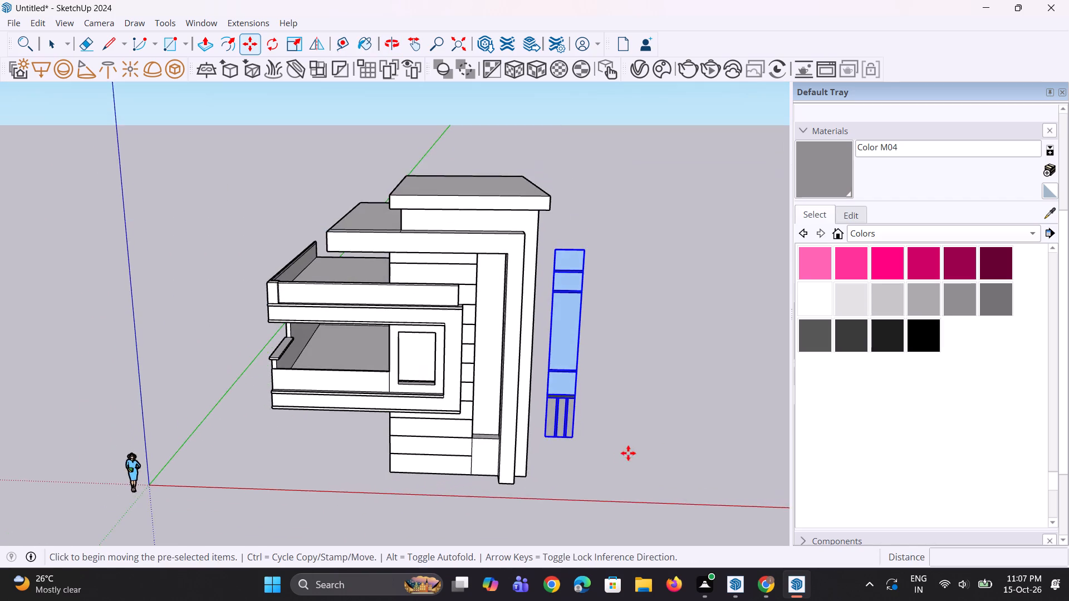
{"action": "scroll", "coordinate": [629, 453], "scroll_direction": "up", "scroll_amount": 6}
{"action": "left_click", "coordinate": [551, 432]}
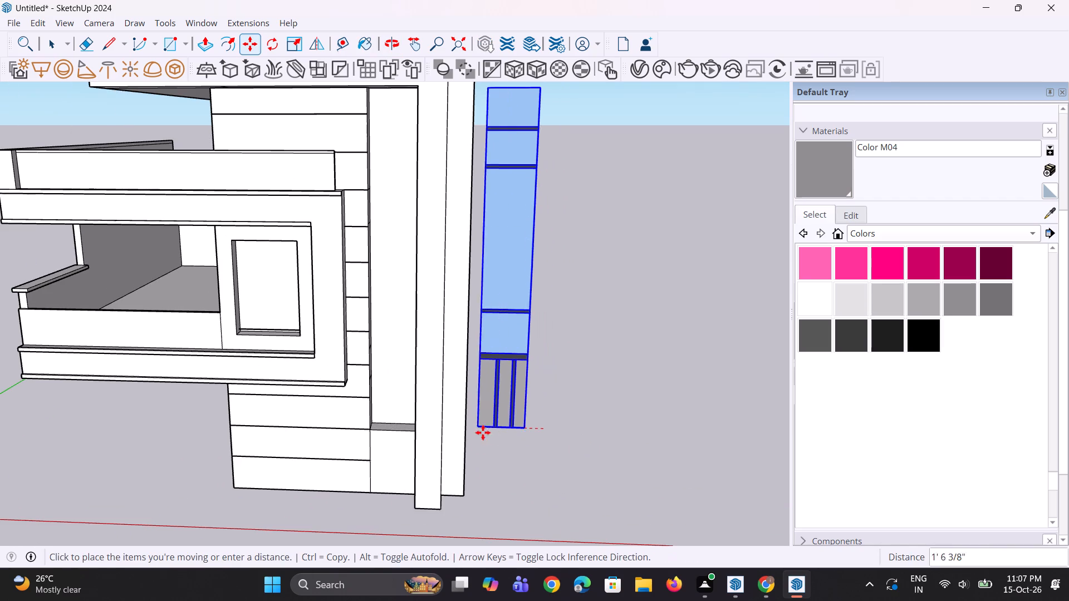
{"action": "left_click", "coordinate": [423, 425]}
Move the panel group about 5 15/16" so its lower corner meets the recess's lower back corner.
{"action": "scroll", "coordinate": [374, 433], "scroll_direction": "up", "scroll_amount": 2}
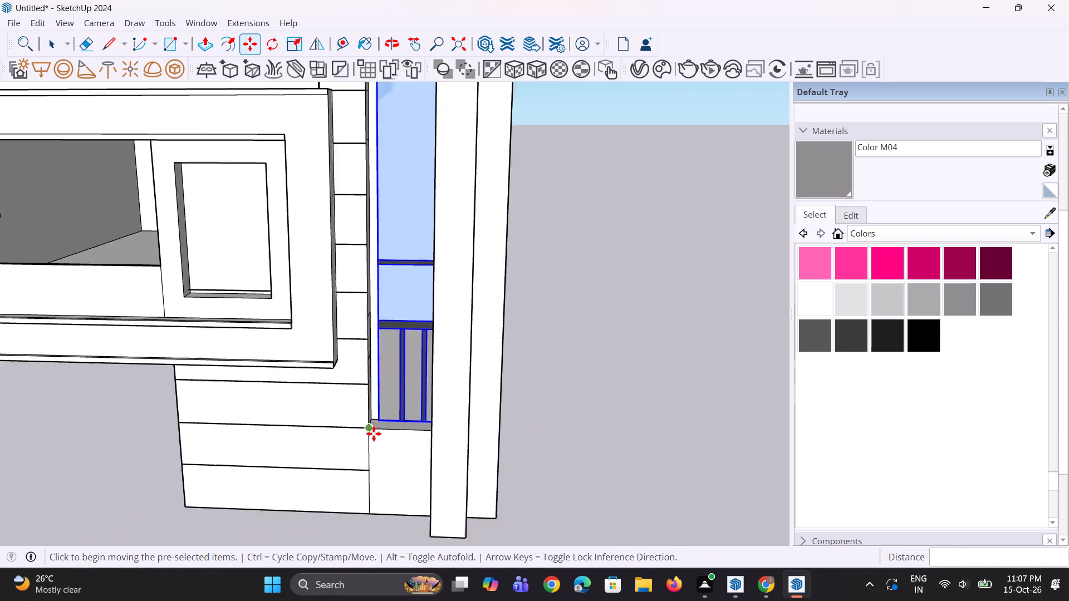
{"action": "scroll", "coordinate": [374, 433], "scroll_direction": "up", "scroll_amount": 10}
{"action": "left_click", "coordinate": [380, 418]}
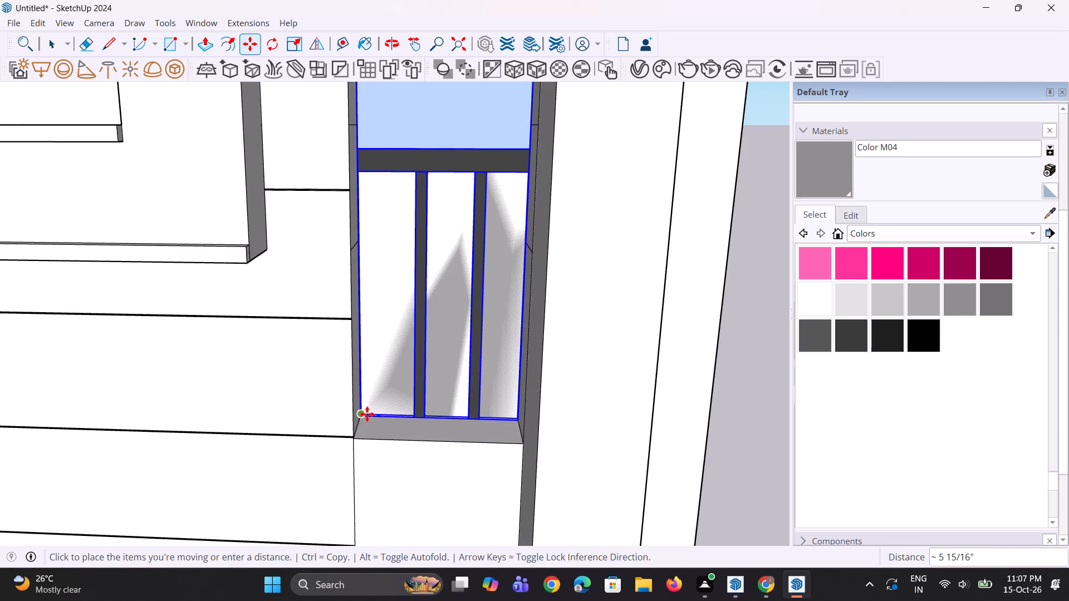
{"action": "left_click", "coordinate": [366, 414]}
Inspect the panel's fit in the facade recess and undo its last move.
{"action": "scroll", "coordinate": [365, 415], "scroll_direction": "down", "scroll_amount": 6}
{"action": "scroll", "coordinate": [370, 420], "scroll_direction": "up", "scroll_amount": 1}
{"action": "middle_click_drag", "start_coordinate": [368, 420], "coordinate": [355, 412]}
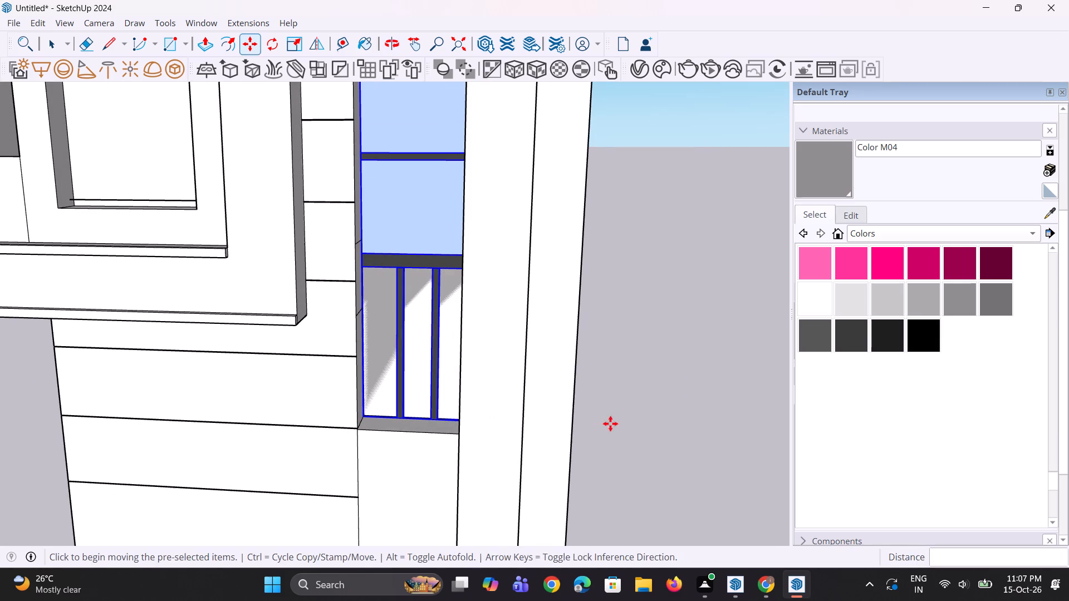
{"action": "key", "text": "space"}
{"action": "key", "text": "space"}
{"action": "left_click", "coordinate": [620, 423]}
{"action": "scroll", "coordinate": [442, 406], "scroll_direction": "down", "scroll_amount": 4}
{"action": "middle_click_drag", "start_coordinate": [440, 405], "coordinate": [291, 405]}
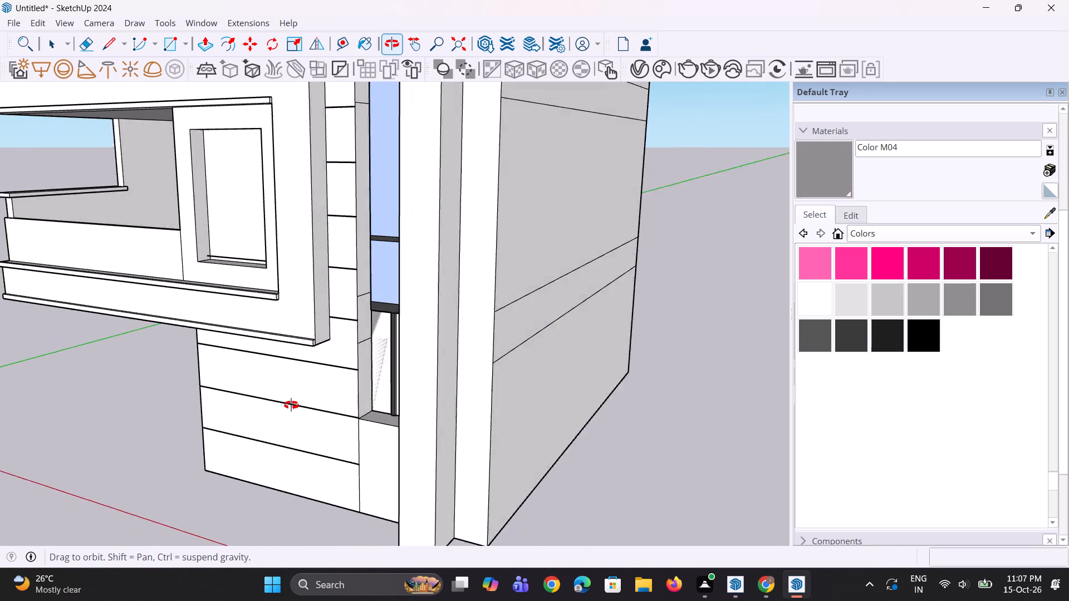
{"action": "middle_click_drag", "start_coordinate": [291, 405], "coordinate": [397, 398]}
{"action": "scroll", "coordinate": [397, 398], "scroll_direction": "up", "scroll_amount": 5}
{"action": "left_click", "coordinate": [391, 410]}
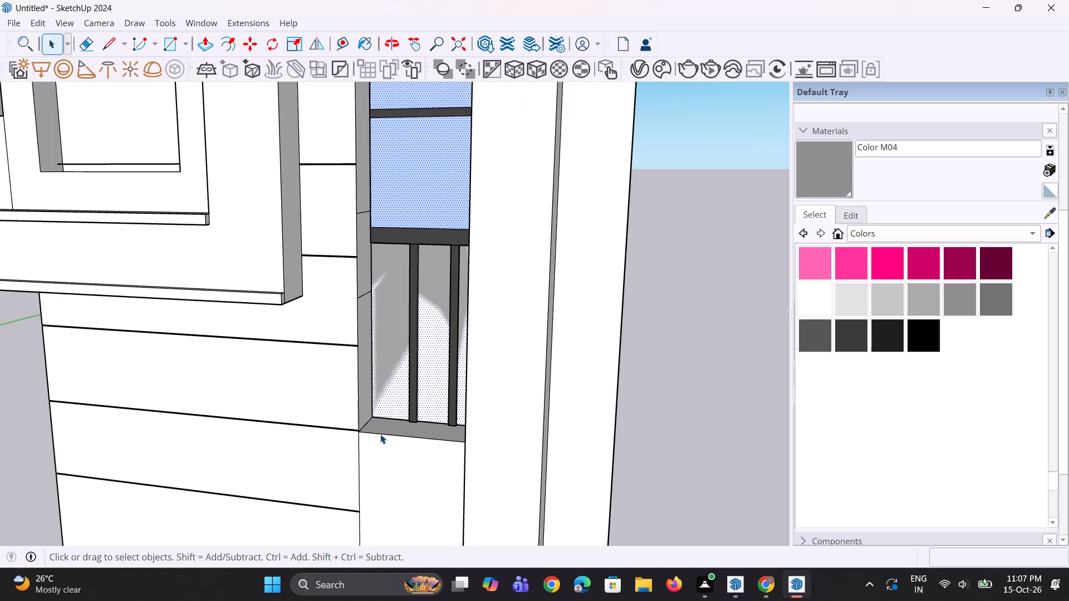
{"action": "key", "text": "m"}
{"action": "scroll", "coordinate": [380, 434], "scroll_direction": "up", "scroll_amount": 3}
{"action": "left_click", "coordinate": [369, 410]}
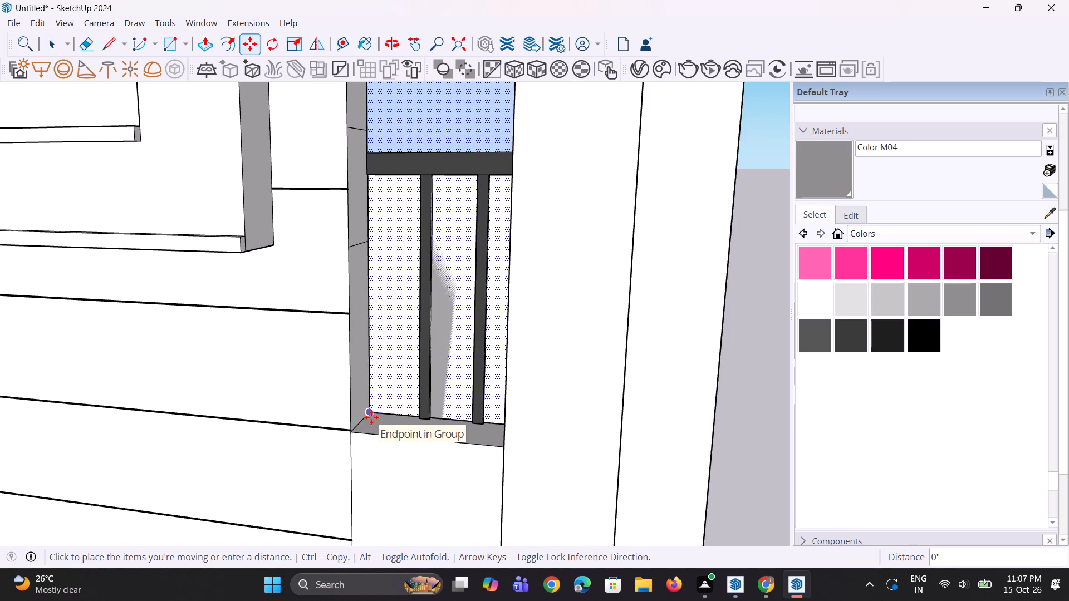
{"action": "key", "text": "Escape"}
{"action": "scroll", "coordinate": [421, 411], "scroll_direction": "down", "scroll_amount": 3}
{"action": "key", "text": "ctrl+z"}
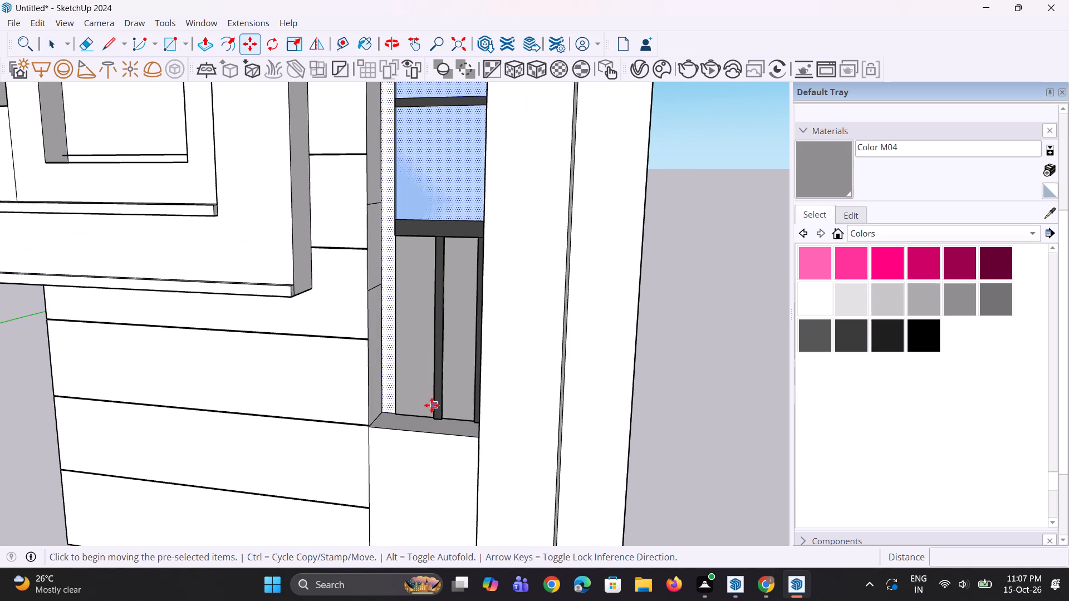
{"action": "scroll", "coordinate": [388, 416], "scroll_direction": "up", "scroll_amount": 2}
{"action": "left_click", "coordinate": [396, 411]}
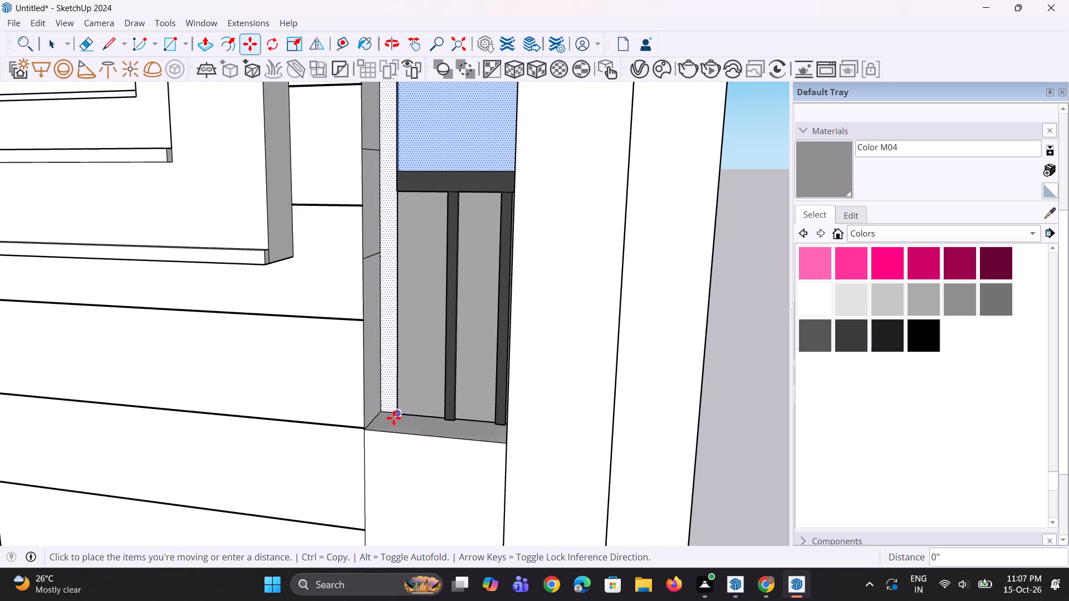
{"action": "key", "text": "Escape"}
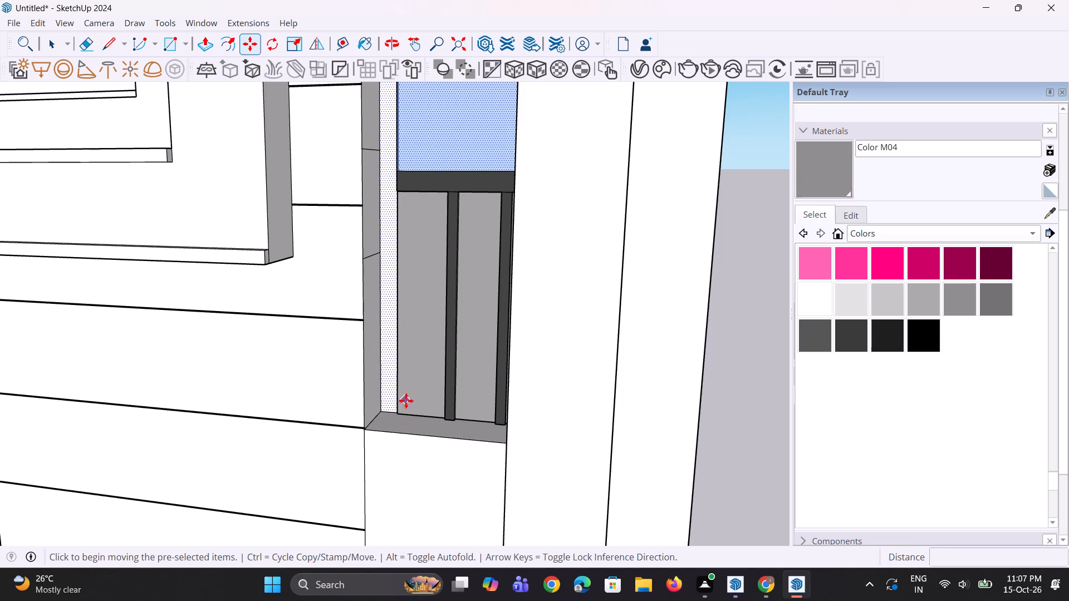
Move the panel group by its lower corner onto the recess's bottom side edge, slightly forward of the recess's back face.
{"action": "key", "text": "space"}
{"action": "left_click", "coordinate": [410, 399]}
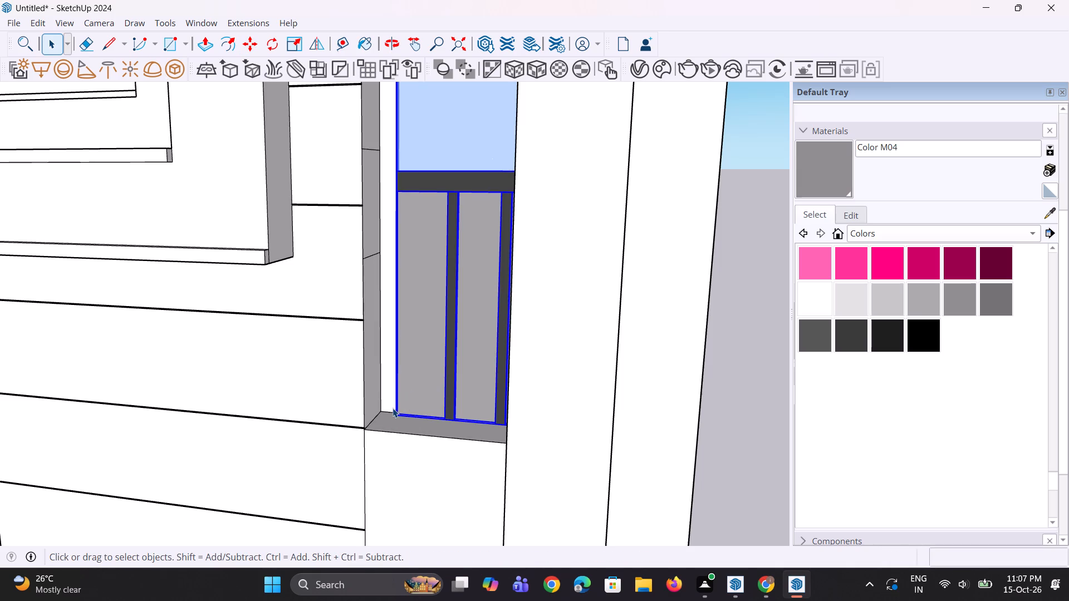
{"action": "key", "text": "m"}
{"action": "left_click", "coordinate": [394, 412]}
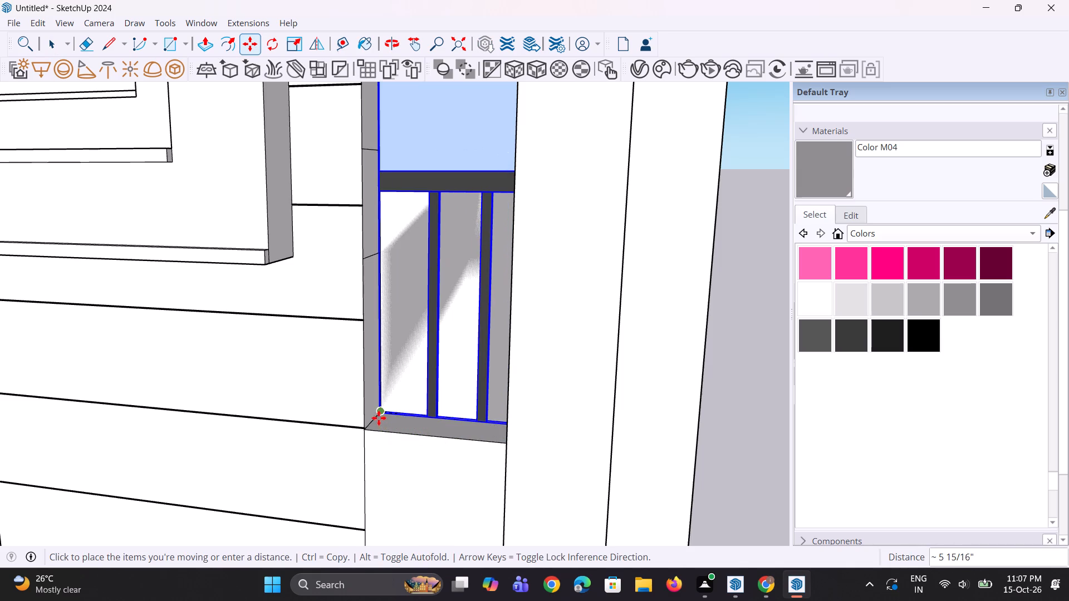
{"action": "left_click", "coordinate": [376, 421]}
{"action": "scroll", "coordinate": [386, 421], "scroll_direction": "down", "scroll_amount": 10}
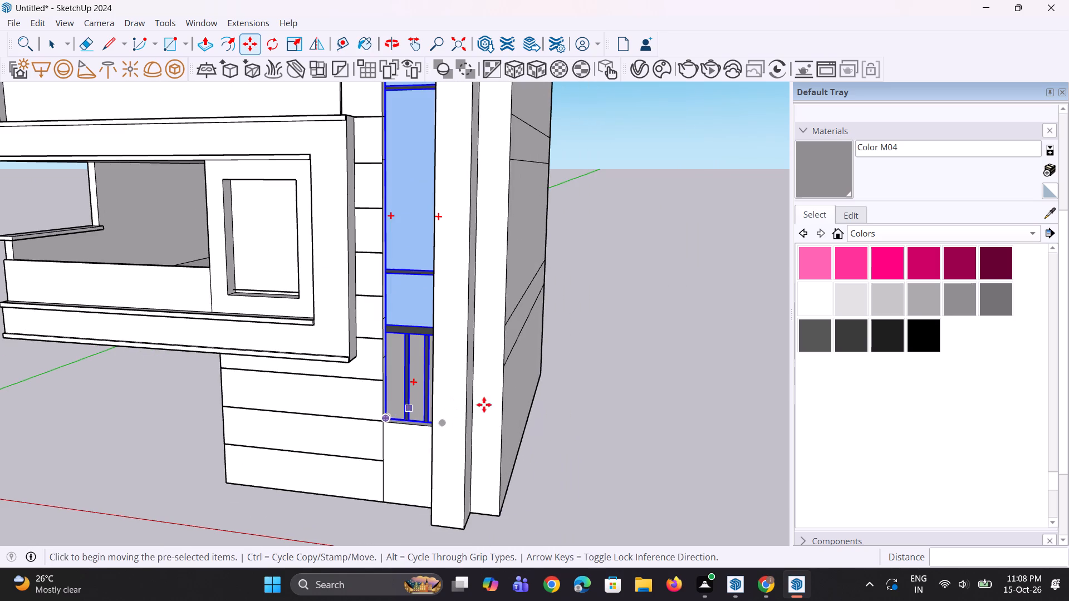
{"action": "key", "text": "space"}
{"action": "key", "text": "space"}
{"action": "left_click", "coordinate": [605, 410]}
{"action": "scroll", "coordinate": [457, 417], "scroll_direction": "down", "scroll_amount": 5}
{"action": "middle_click_drag", "start_coordinate": [444, 407], "coordinate": [445, 370]}
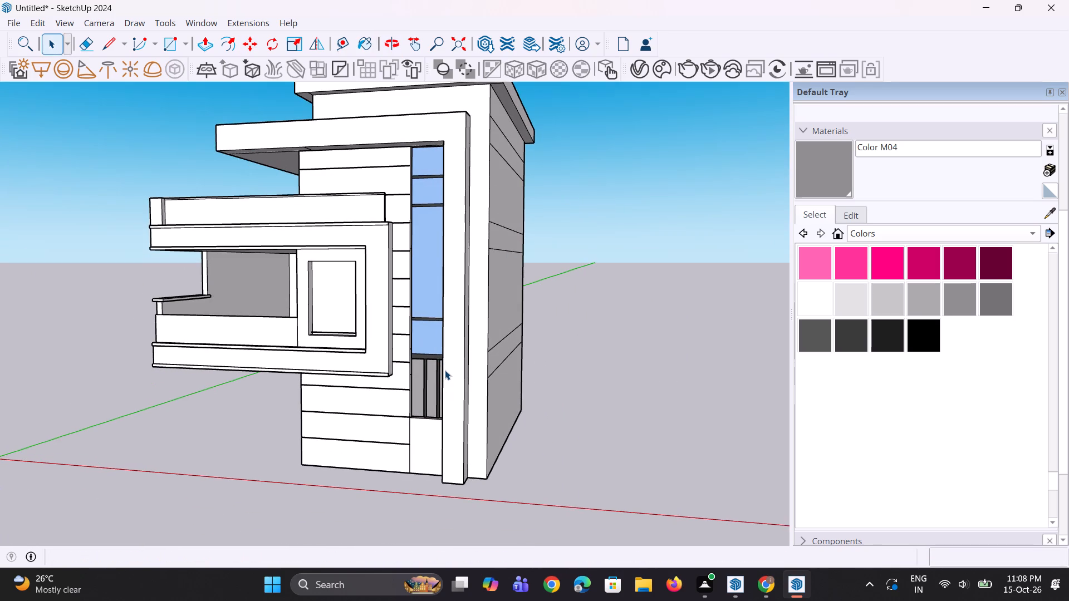
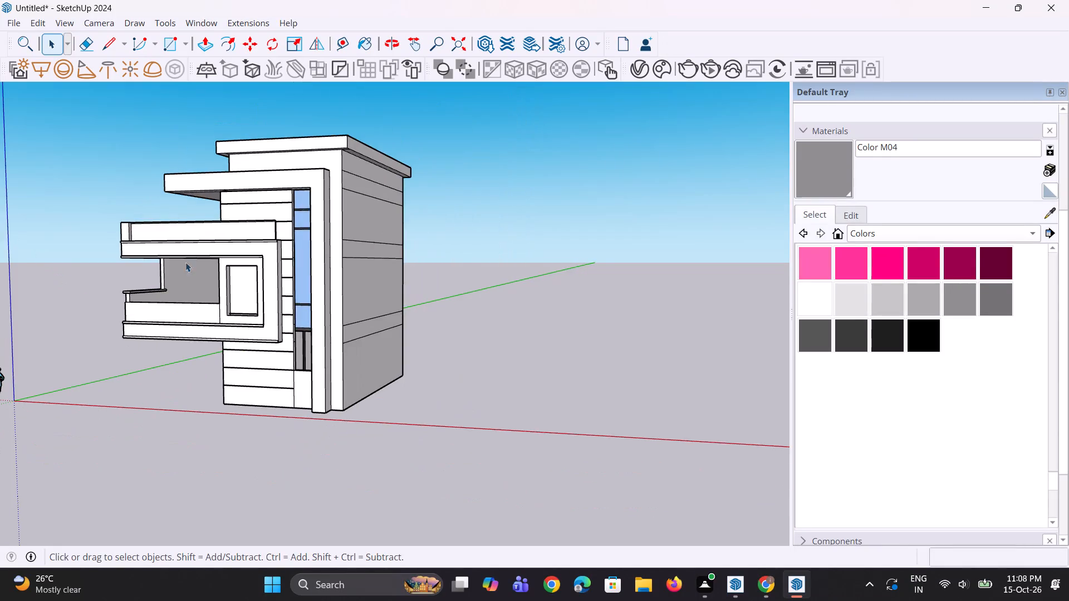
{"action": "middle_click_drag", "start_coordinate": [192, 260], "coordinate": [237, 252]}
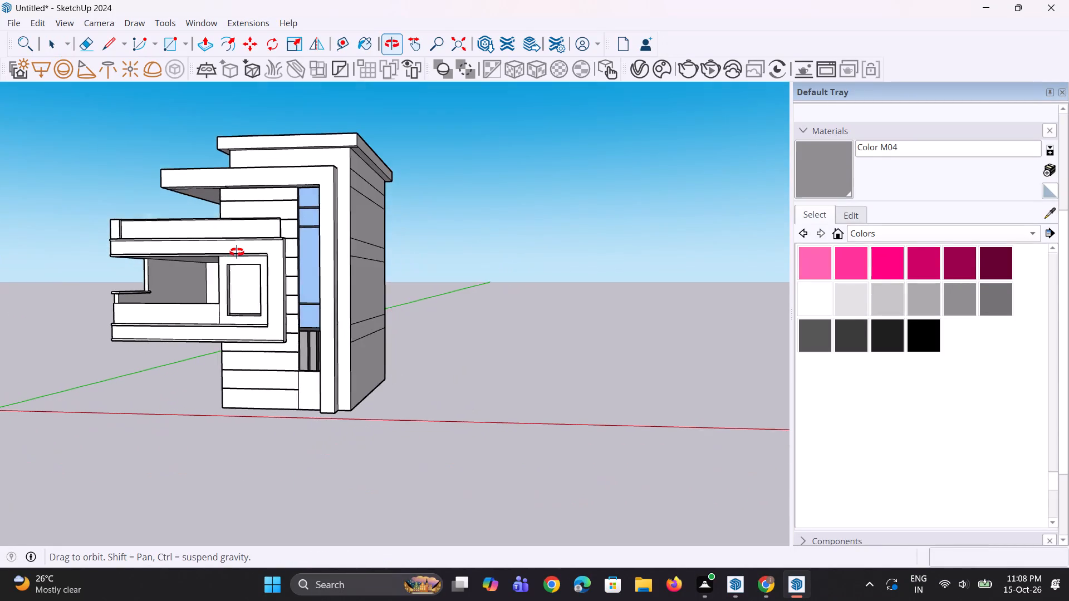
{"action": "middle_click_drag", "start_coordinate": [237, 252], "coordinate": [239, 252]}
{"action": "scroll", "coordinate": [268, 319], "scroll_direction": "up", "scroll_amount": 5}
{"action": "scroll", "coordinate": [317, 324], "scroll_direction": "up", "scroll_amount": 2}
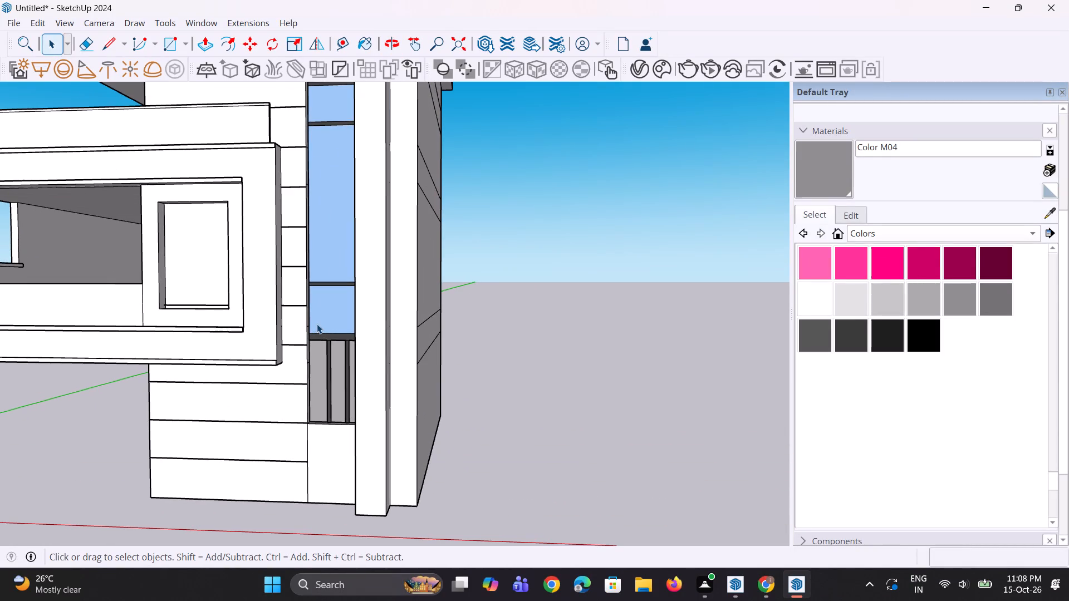
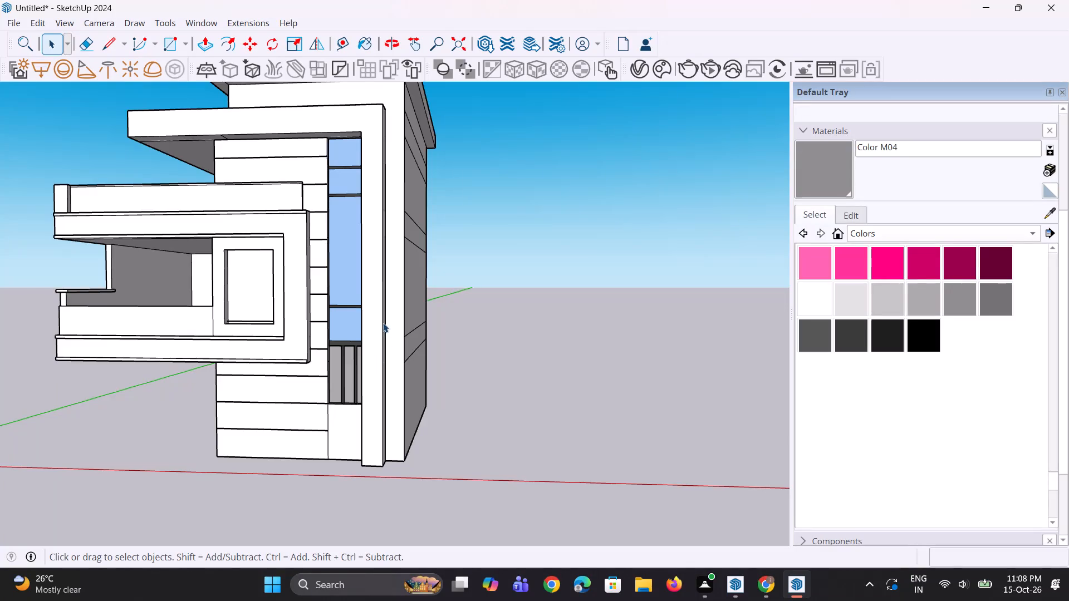
Draw a small, narrow upright rectangle on the front face of the upper balcony parapet, towards the tall glass panel.
{"action": "scroll", "coordinate": [382, 316], "scroll_direction": "down", "scroll_amount": 4}
{"action": "middle_click_drag", "start_coordinate": [354, 295], "coordinate": [367, 319]}
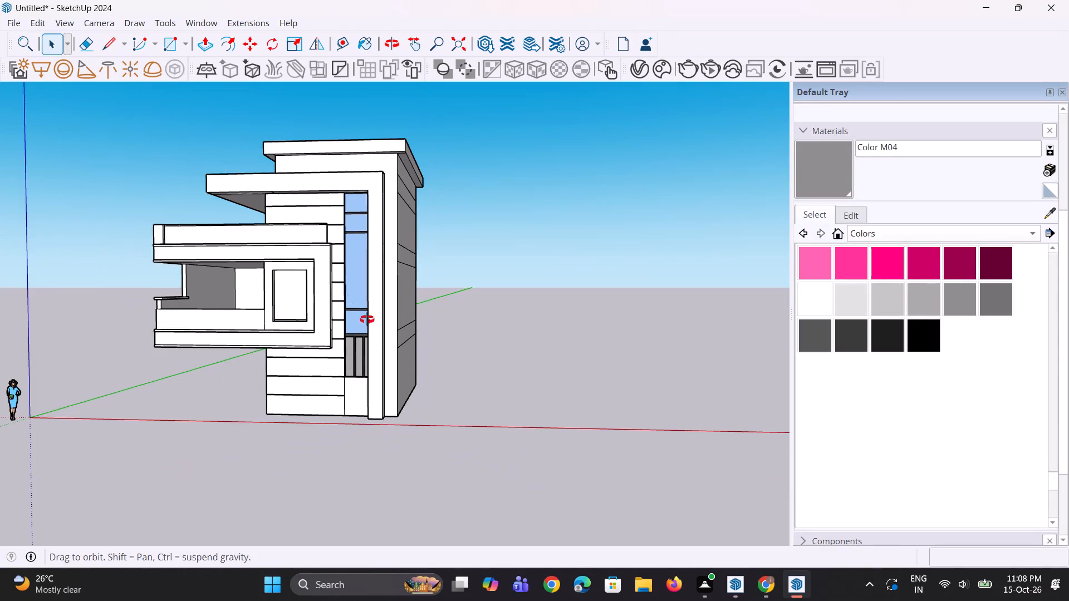
{"action": "middle_click_drag", "start_coordinate": [367, 319], "coordinate": [368, 376]}
{"action": "scroll", "coordinate": [258, 165], "scroll_direction": "up", "scroll_amount": 4}
{"action": "scroll", "coordinate": [265, 225], "scroll_direction": "up", "scroll_amount": 7}
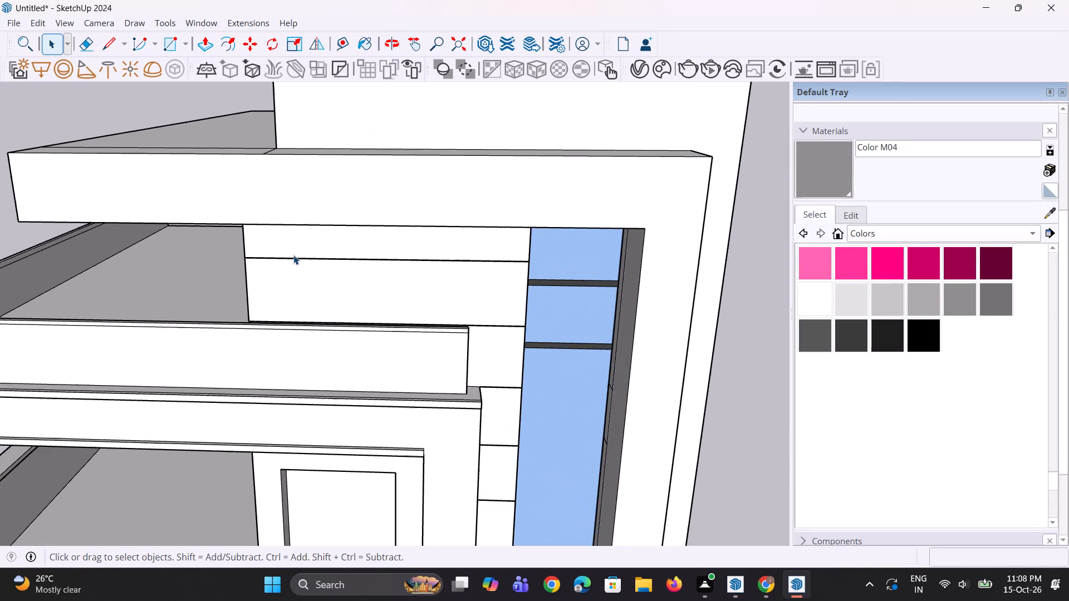
{"action": "middle_click_drag", "start_coordinate": [293, 255], "coordinate": [327, 247]}
{"action": "scroll", "coordinate": [327, 247], "scroll_direction": "up", "scroll_amount": 1}
{"action": "scroll", "coordinate": [327, 247], "scroll_direction": "down", "scroll_amount": 5}
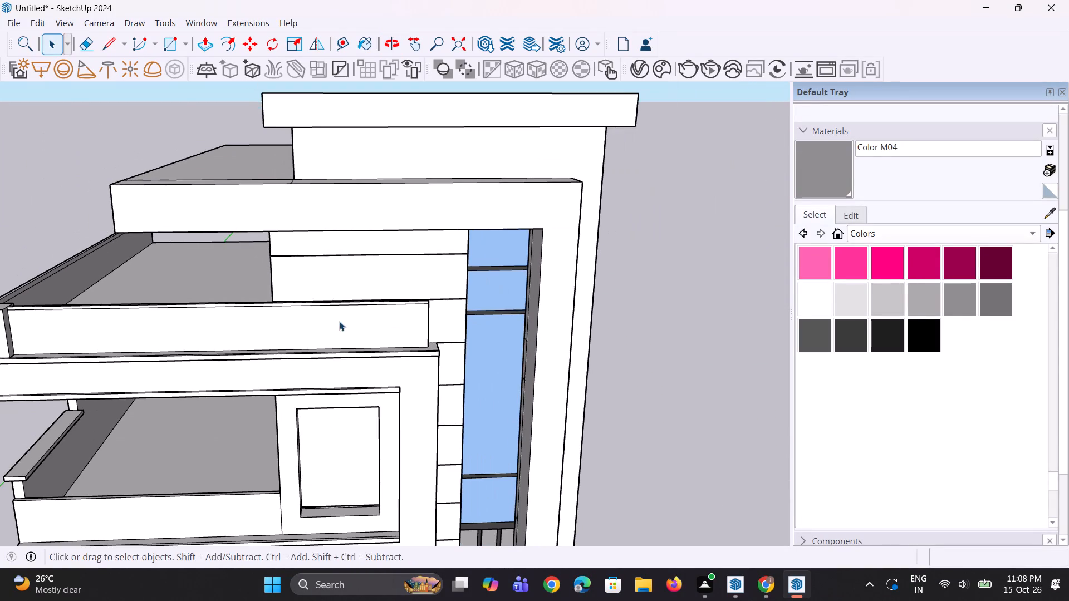
{"action": "middle_click_drag", "start_coordinate": [339, 321], "coordinate": [374, 313]}
{"action": "scroll", "coordinate": [367, 318], "scroll_direction": "up", "scroll_amount": 2}
{"action": "key", "text": "r"}
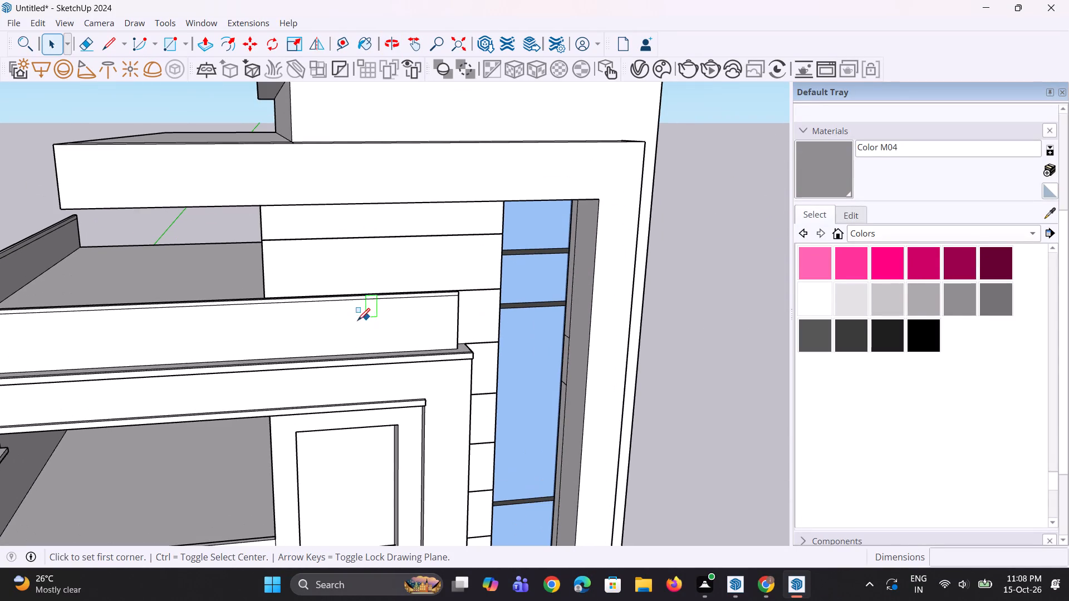
{"action": "left_click", "coordinate": [355, 333]}
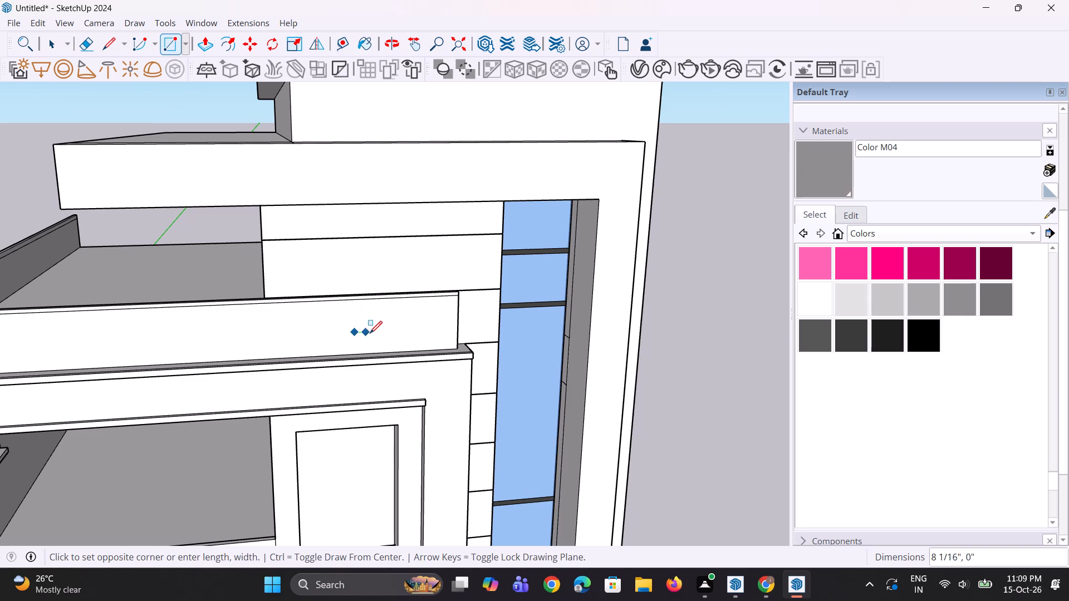
{"action": "left_click", "coordinate": [370, 333]}
{"action": "left_click", "coordinate": [363, 306]}
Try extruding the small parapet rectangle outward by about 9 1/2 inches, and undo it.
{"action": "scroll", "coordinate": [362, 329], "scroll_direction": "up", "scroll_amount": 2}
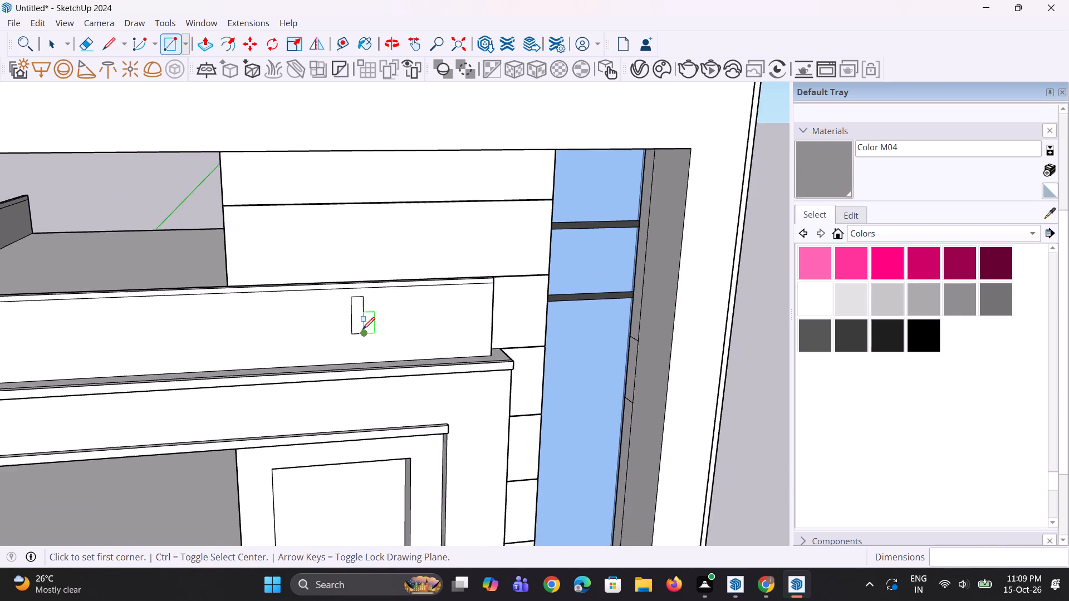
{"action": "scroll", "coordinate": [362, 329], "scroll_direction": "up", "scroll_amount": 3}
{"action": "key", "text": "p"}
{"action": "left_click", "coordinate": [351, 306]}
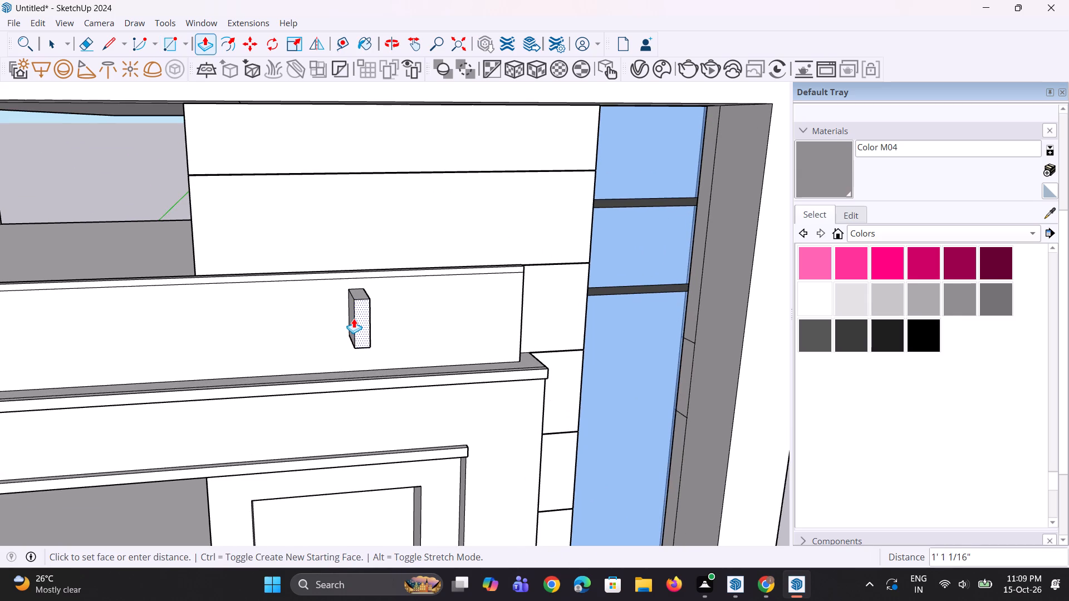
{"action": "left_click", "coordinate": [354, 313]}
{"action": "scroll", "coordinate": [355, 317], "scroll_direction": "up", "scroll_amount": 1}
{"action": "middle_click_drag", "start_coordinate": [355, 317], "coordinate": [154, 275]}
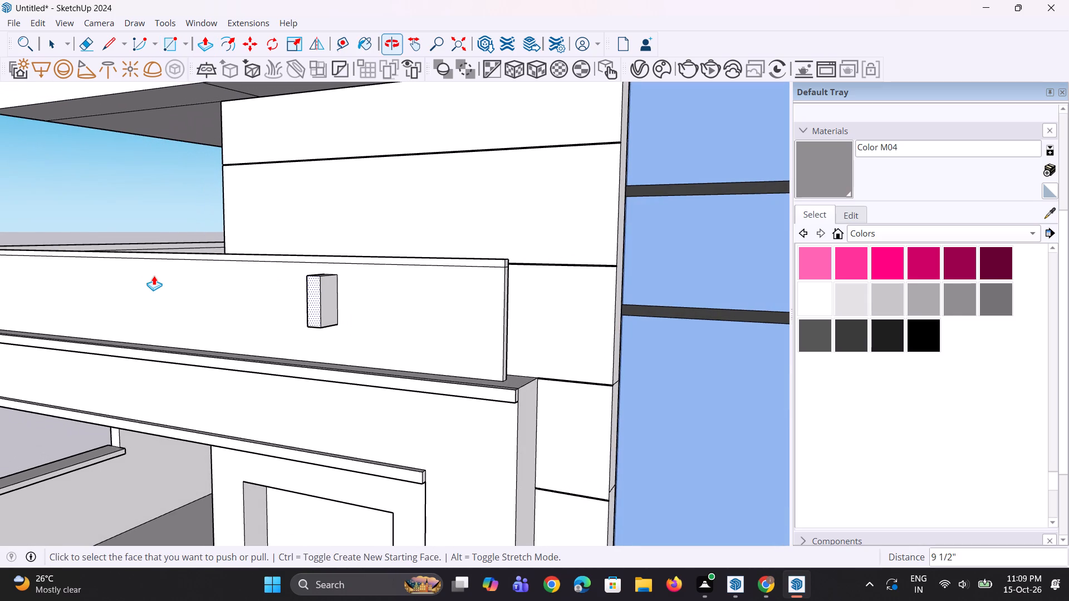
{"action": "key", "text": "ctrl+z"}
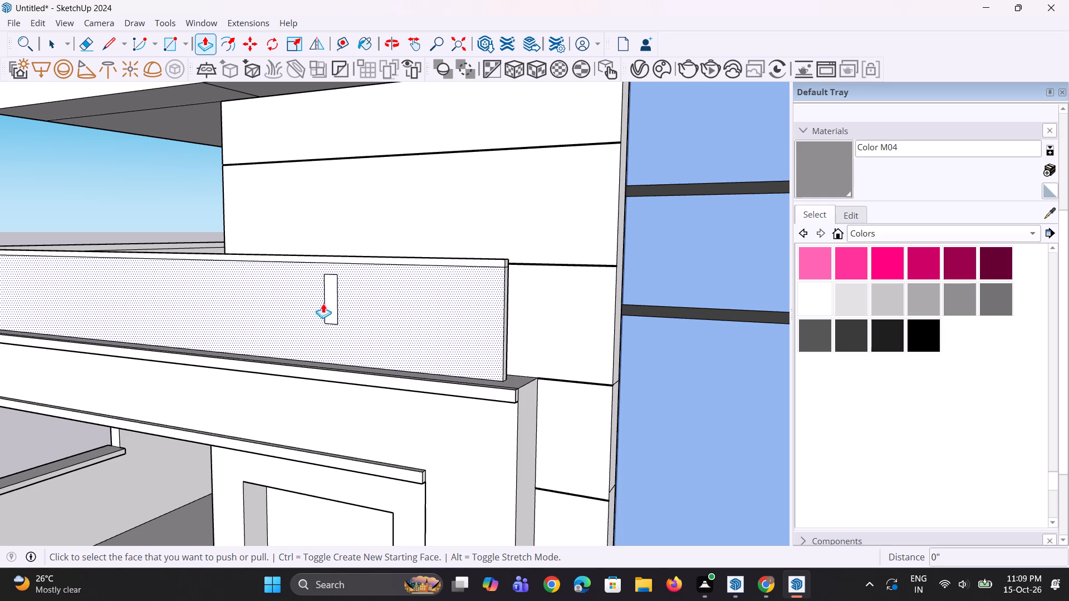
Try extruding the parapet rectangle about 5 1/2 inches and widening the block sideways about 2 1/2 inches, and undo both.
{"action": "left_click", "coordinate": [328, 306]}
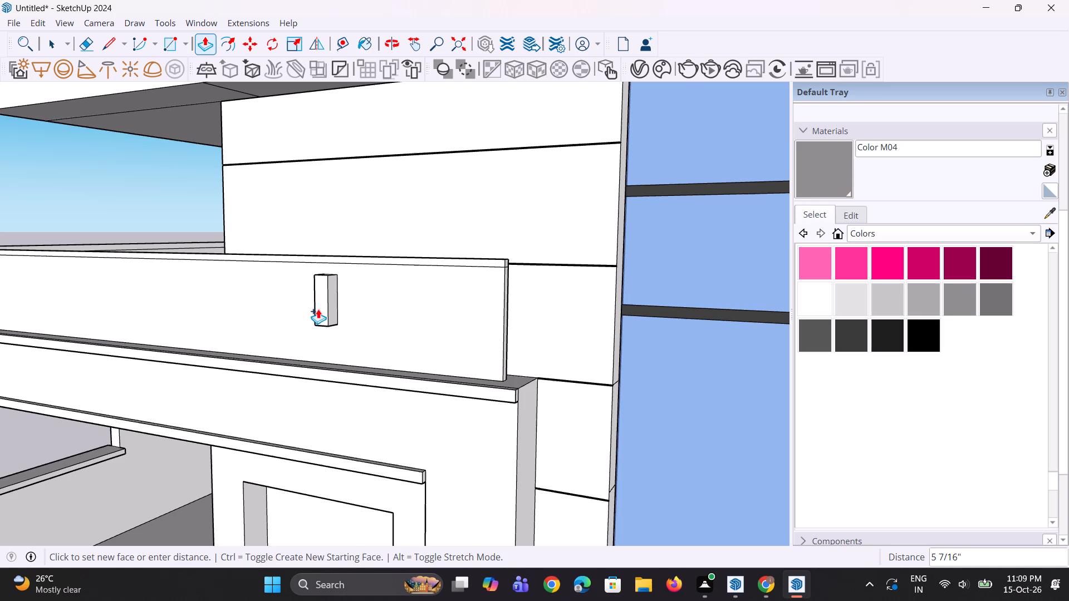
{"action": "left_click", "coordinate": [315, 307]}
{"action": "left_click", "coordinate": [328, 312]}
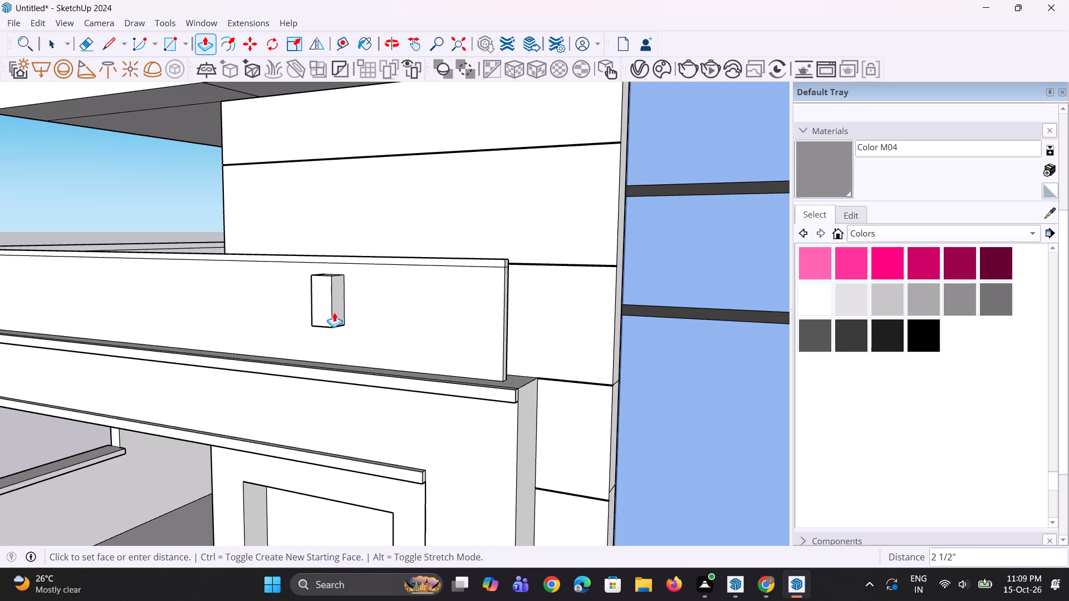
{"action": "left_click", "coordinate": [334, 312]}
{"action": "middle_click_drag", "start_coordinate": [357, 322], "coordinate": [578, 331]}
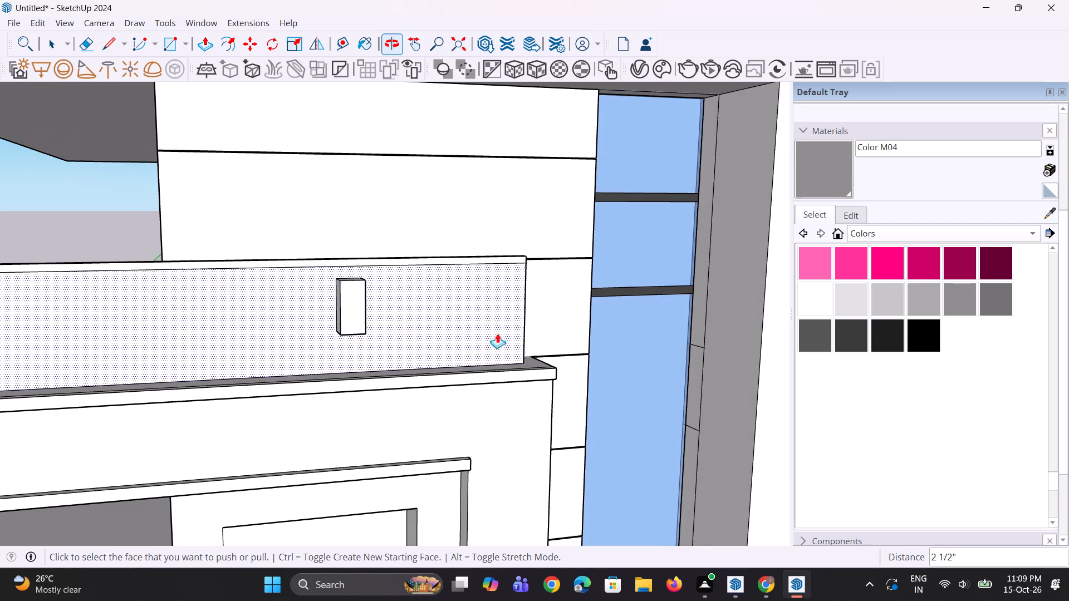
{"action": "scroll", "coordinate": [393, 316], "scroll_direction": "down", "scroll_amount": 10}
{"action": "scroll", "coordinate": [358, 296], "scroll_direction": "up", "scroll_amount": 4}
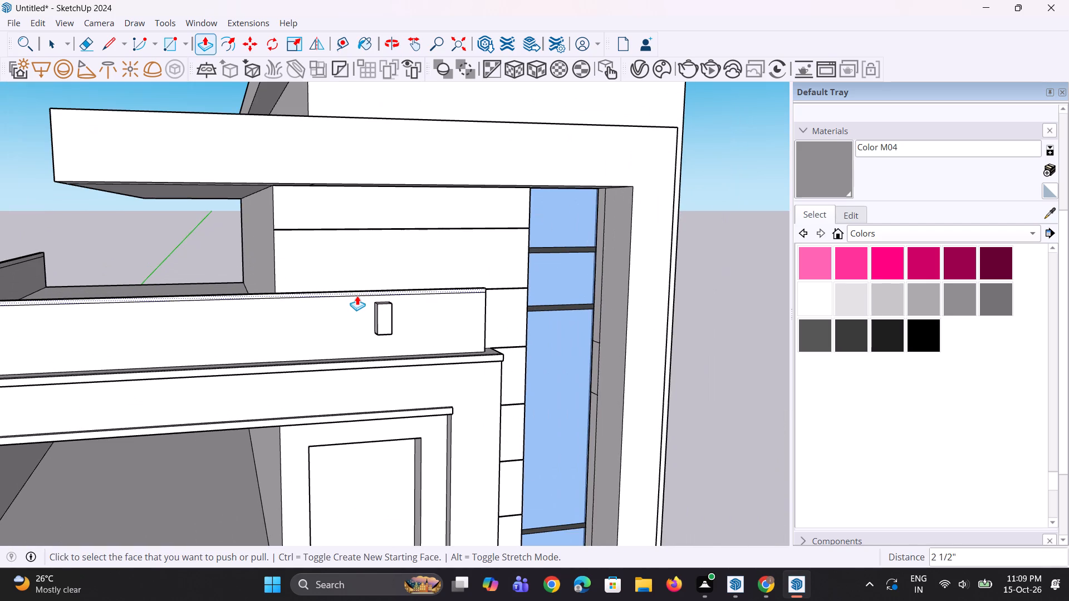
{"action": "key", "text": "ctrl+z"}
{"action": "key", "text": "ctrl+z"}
Copy the small rectangle twice along the parapet towards the glass panel, placing the first copy about 1' 5 11/16" away.
{"action": "scroll", "coordinate": [382, 309], "scroll_direction": "up", "scroll_amount": 3}
{"action": "key", "text": "space"}
{"action": "key", "text": "space"}
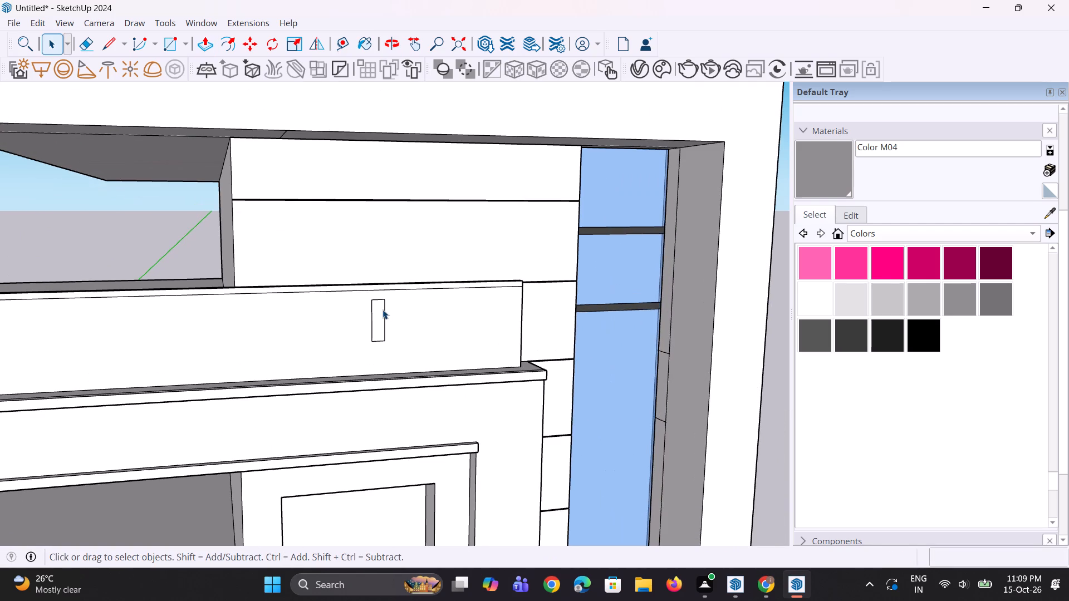
{"action": "left_click", "coordinate": [380, 317]}
{"action": "scroll", "coordinate": [381, 354], "scroll_direction": "up", "scroll_amount": 2}
{"action": "key", "text": "m"}
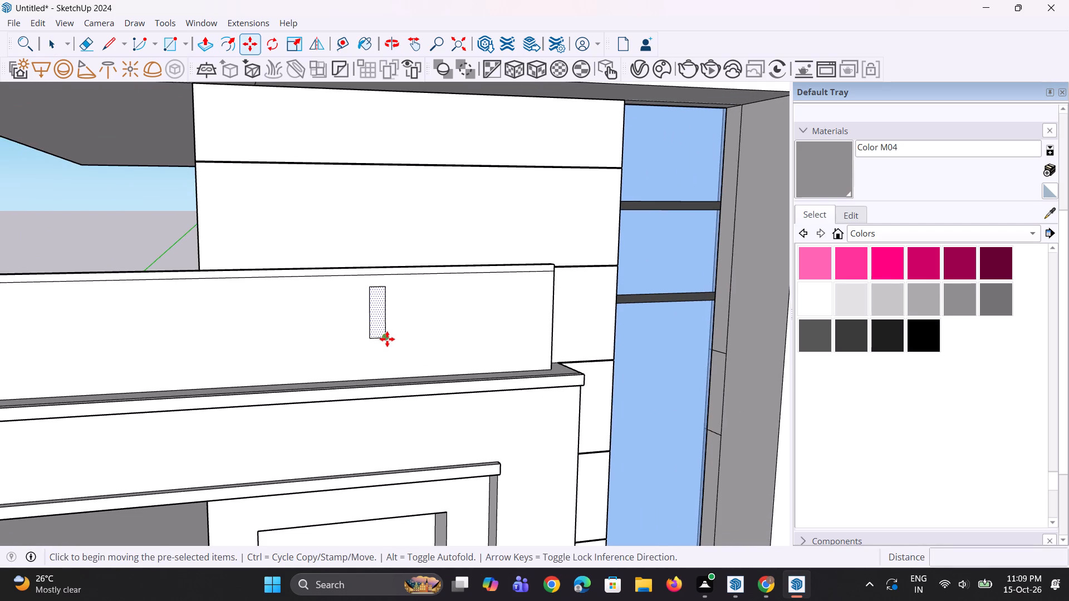
{"action": "left_click", "coordinate": [388, 338]}
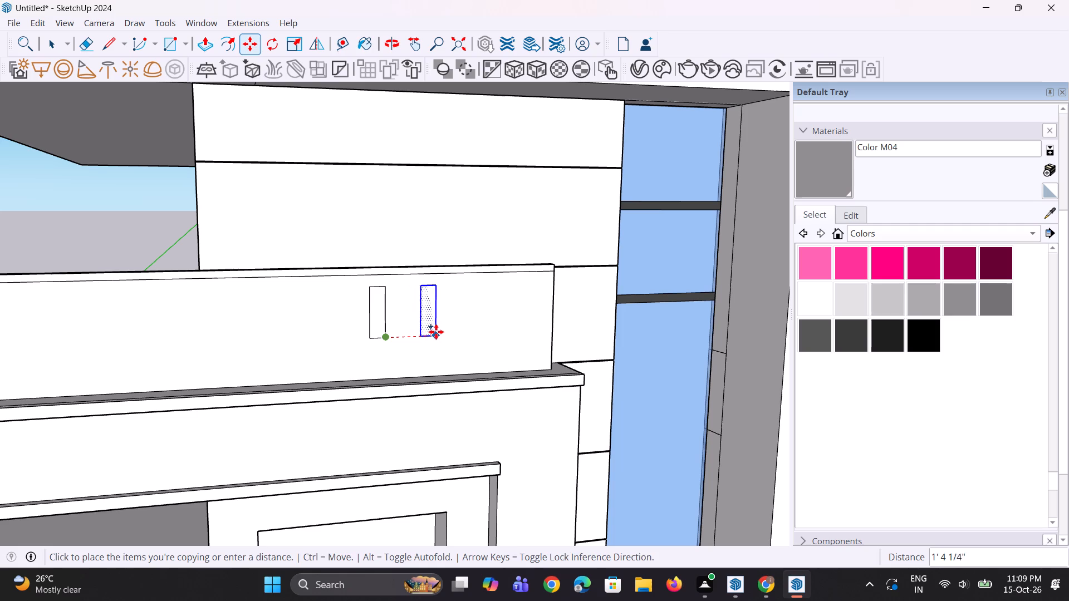
{"action": "left_click", "coordinate": [440, 332]}
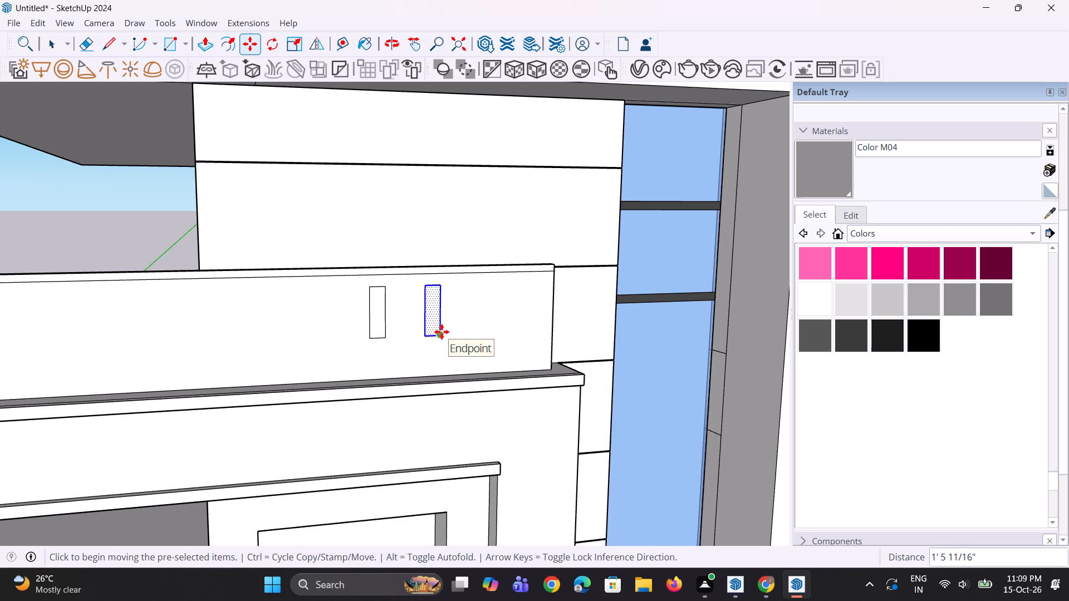
{"action": "key", "text": "m"}
{"action": "left_click", "coordinate": [443, 334]}
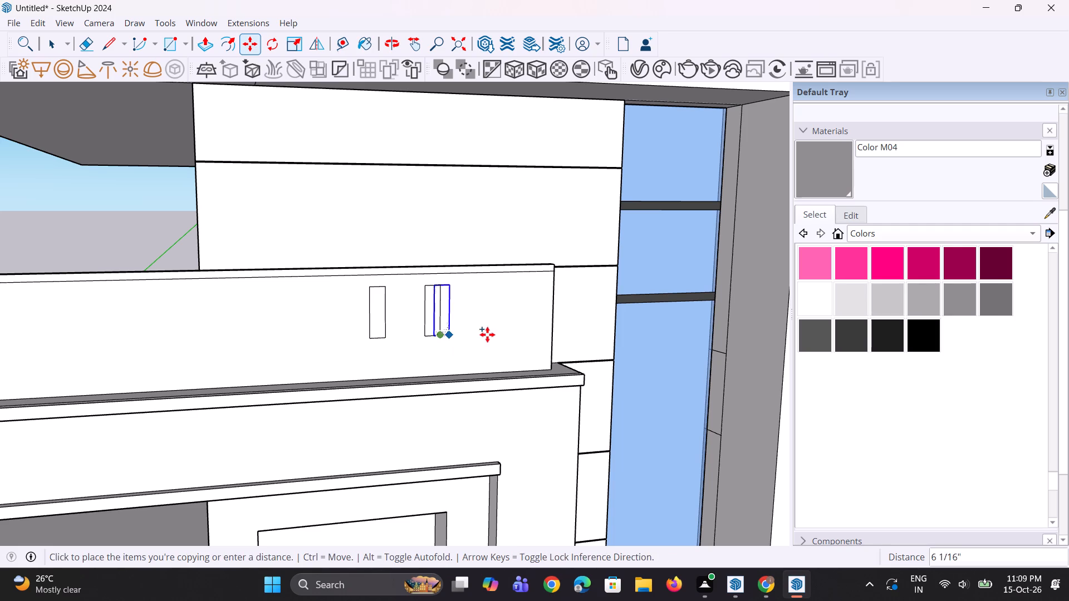
{"action": "left_click", "coordinate": [492, 333]}
{"action": "key", "text": "space"}
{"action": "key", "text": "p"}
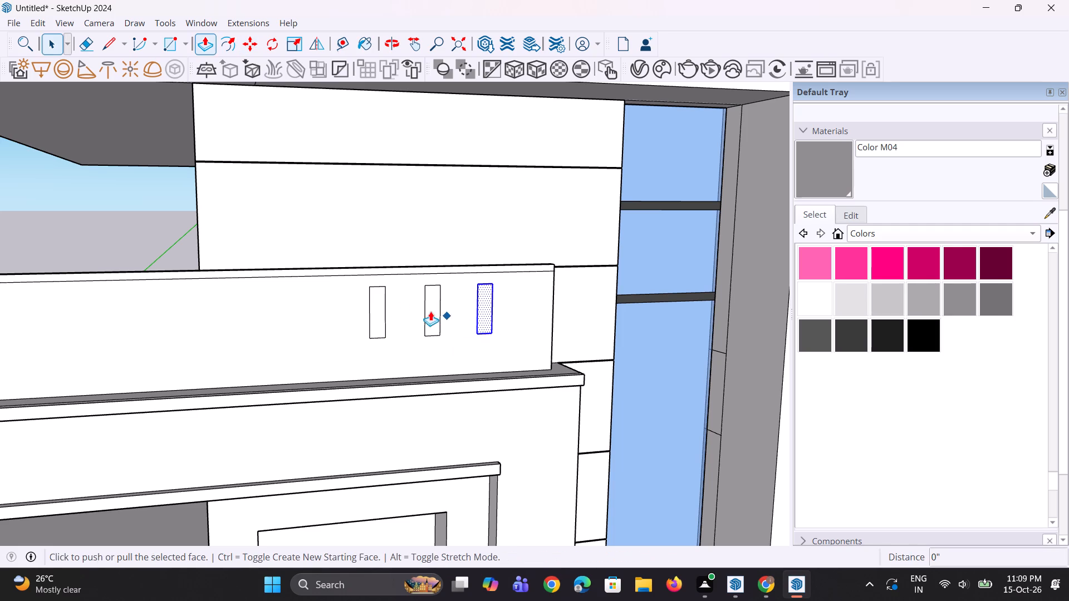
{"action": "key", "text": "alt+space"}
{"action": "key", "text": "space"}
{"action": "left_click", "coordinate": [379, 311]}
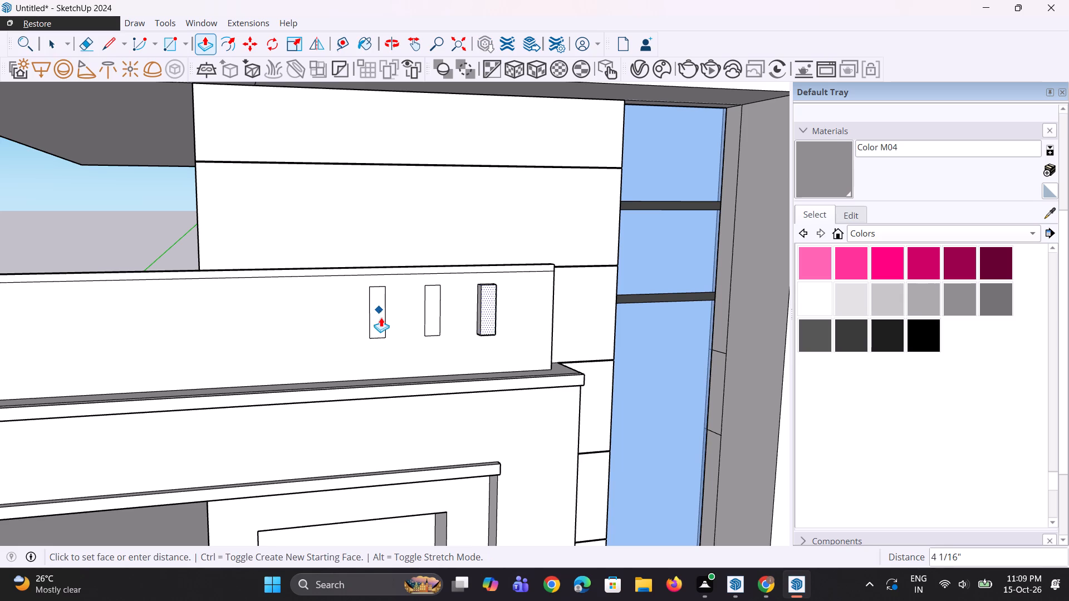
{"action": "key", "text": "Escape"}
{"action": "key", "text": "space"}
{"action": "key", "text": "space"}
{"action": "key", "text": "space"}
Extrude the rectangle farthest from the glass panel about 6 9/16" outward and widen the block's outer side about 4 1/4".
{"action": "left_click", "coordinate": [379, 318]}
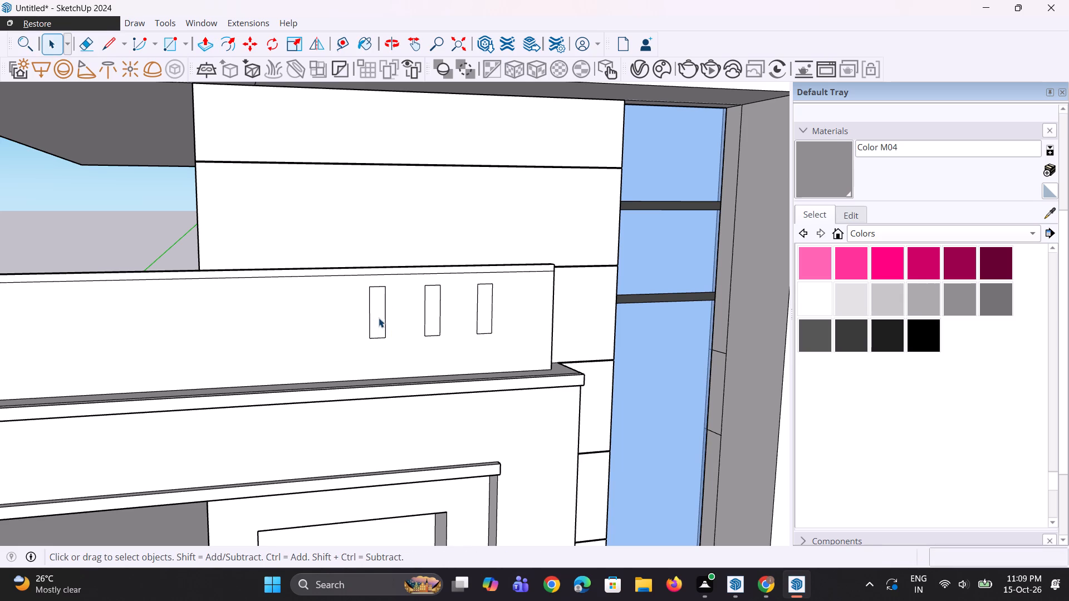
{"action": "scroll", "coordinate": [383, 327], "scroll_direction": "up", "scroll_amount": 2}
{"action": "key", "text": "p"}
{"action": "left_click", "coordinate": [381, 323]}
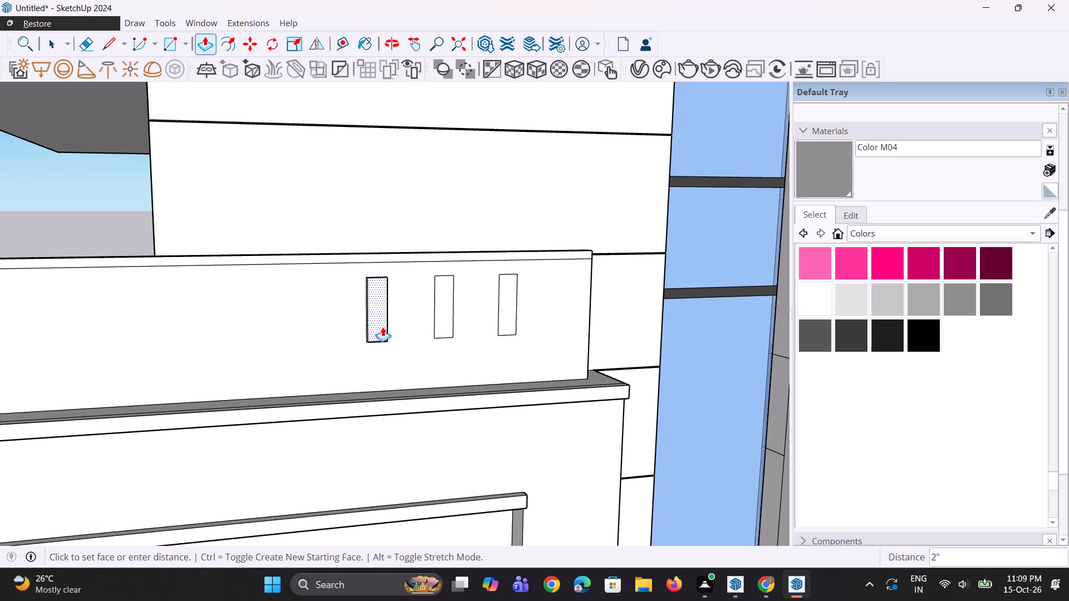
{"action": "left_click", "coordinate": [385, 331]}
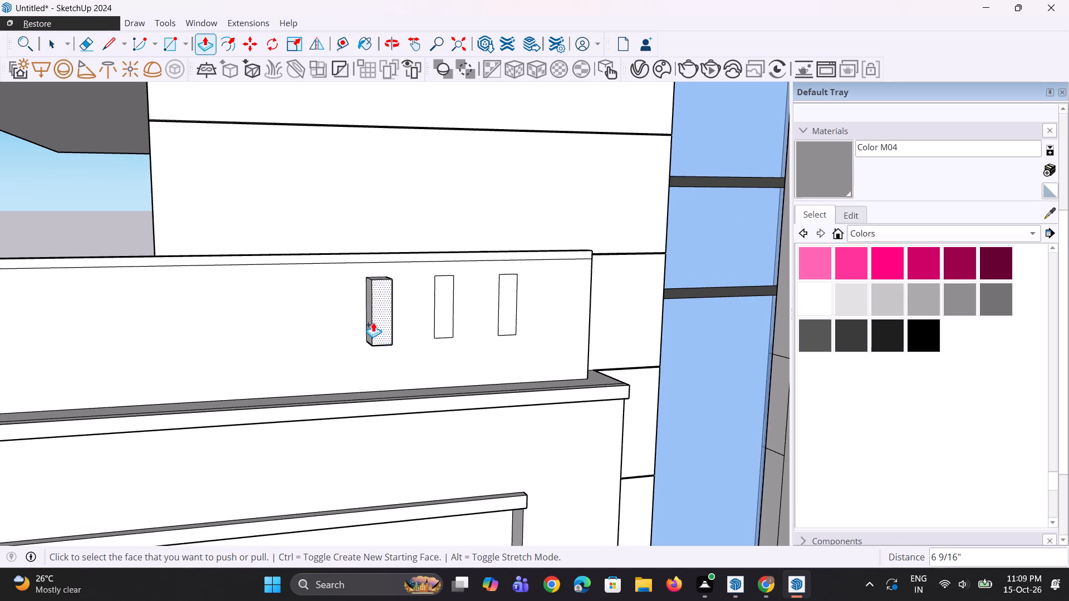
{"action": "scroll", "coordinate": [362, 314], "scroll_direction": "up", "scroll_amount": 3}
{"action": "left_click", "coordinate": [369, 319]}
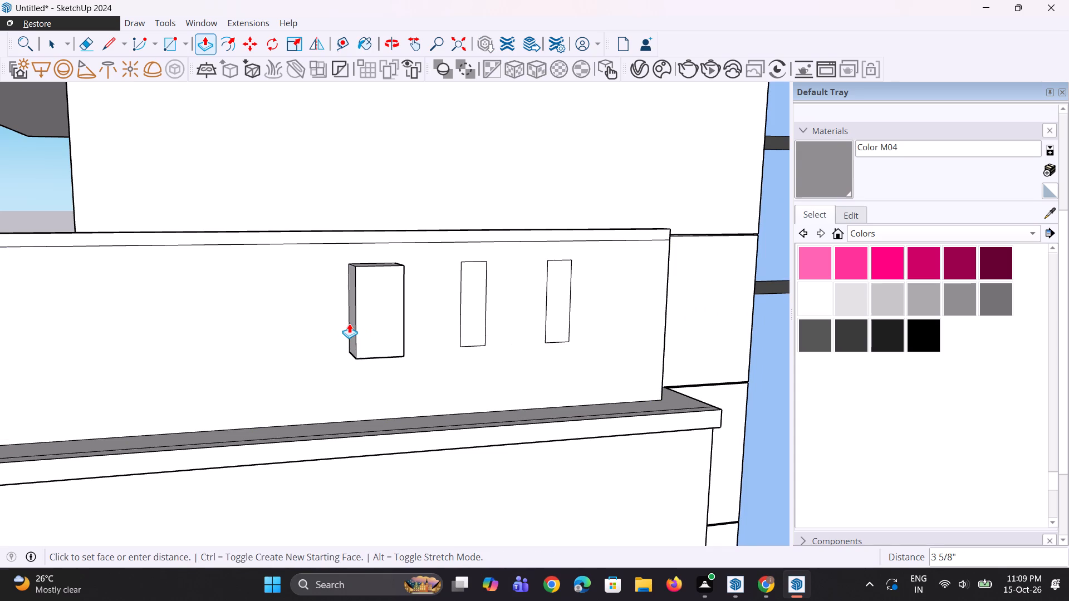
{"action": "left_click", "coordinate": [346, 329]}
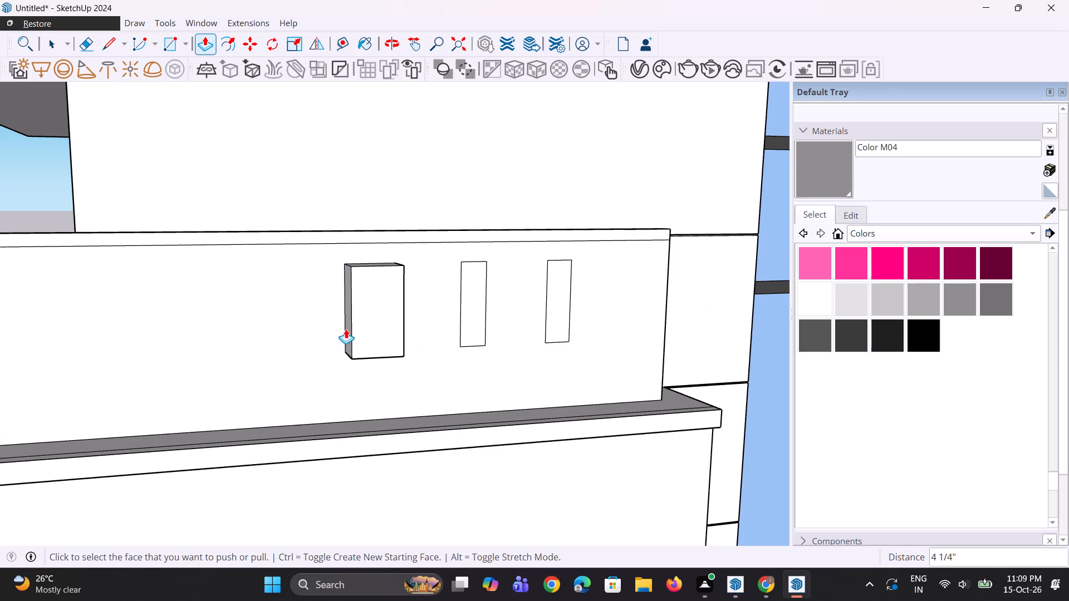
Raise the block's top face about 3 5/8", close to the parapet's upper edge.
{"action": "middle_click_drag", "start_coordinate": [406, 328], "coordinate": [374, 390]}
{"action": "left_click", "coordinate": [358, 289]}
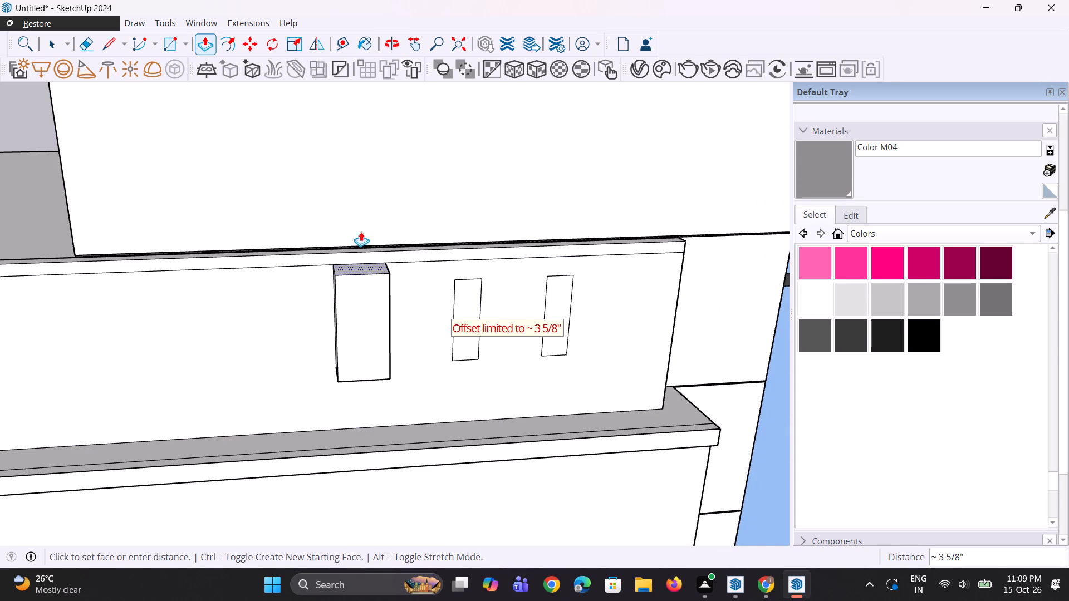
{"action": "scroll", "coordinate": [361, 231], "scroll_direction": "down", "scroll_amount": 4}
{"action": "left_click", "coordinate": [361, 231]}
{"action": "left_click", "coordinate": [362, 252]}
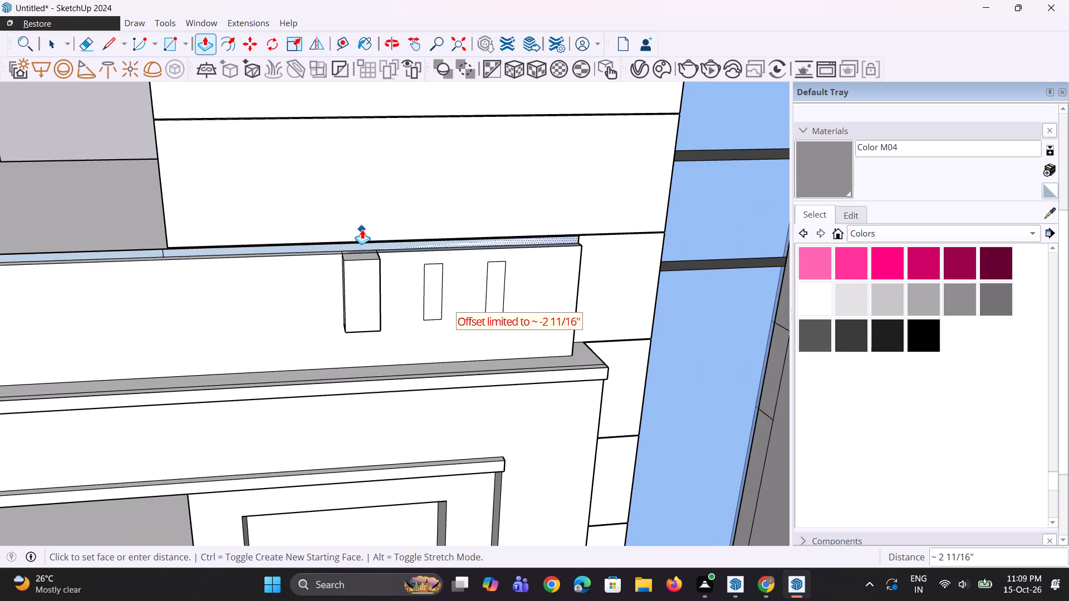
{"action": "key", "text": "Escape"}
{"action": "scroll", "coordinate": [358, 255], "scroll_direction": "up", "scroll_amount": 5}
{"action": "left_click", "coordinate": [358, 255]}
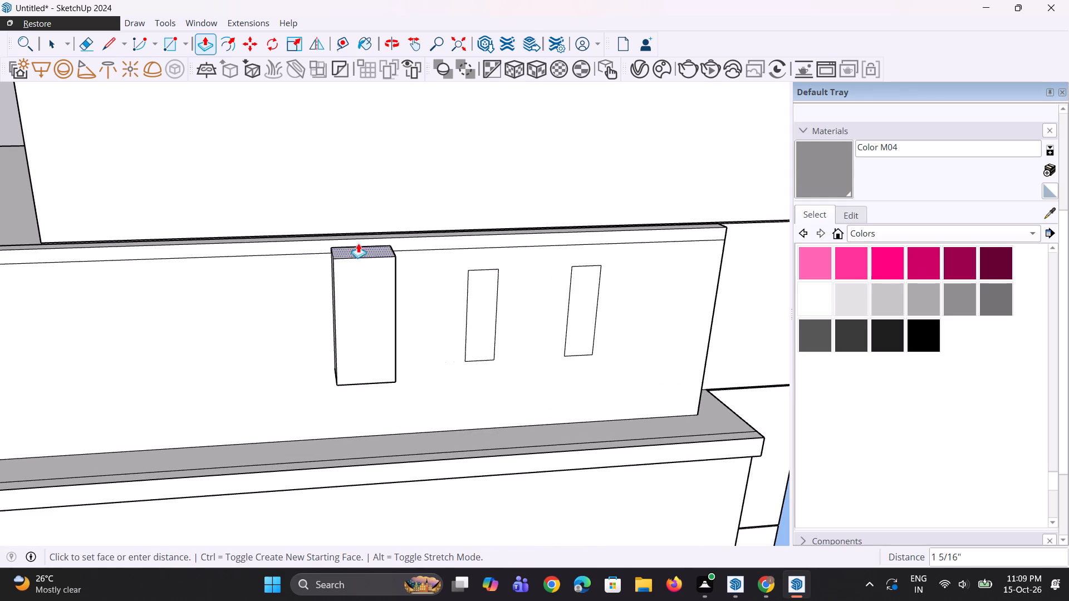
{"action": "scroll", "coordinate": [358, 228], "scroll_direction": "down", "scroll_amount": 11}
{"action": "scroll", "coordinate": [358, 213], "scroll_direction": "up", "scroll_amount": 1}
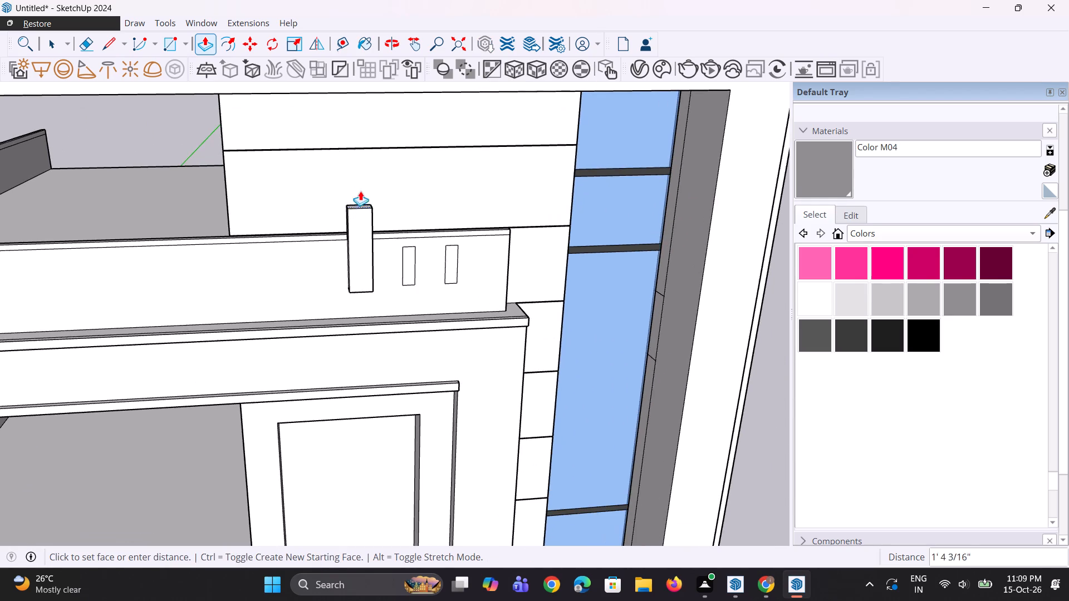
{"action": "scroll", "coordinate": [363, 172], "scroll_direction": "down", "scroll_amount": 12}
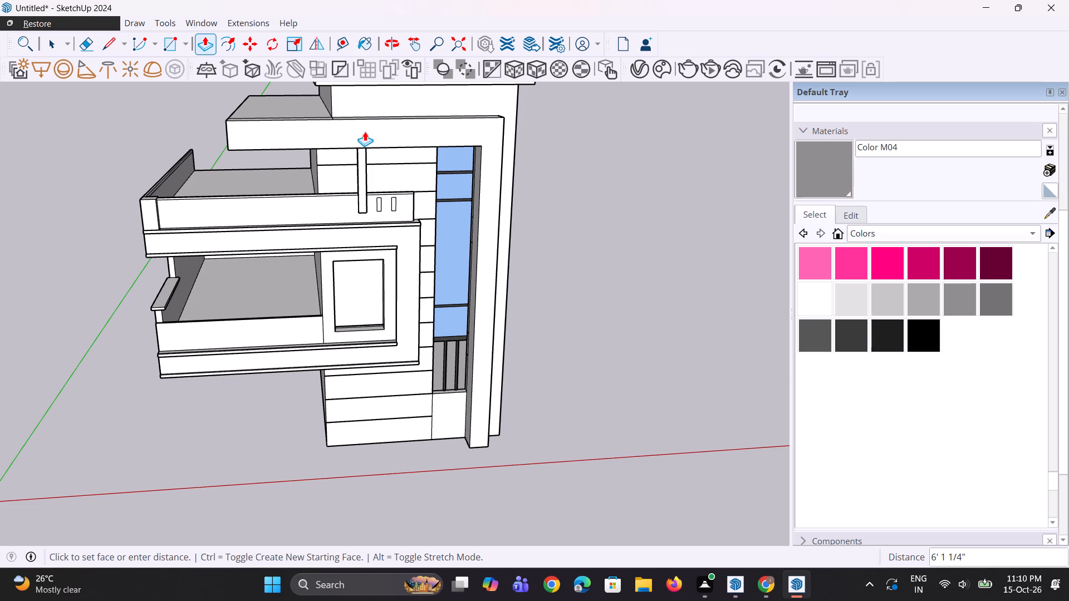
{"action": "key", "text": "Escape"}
Pull the block's front face about 2 feet further out from the parapet.
{"action": "scroll", "coordinate": [350, 209], "scroll_direction": "up", "scroll_amount": 3}
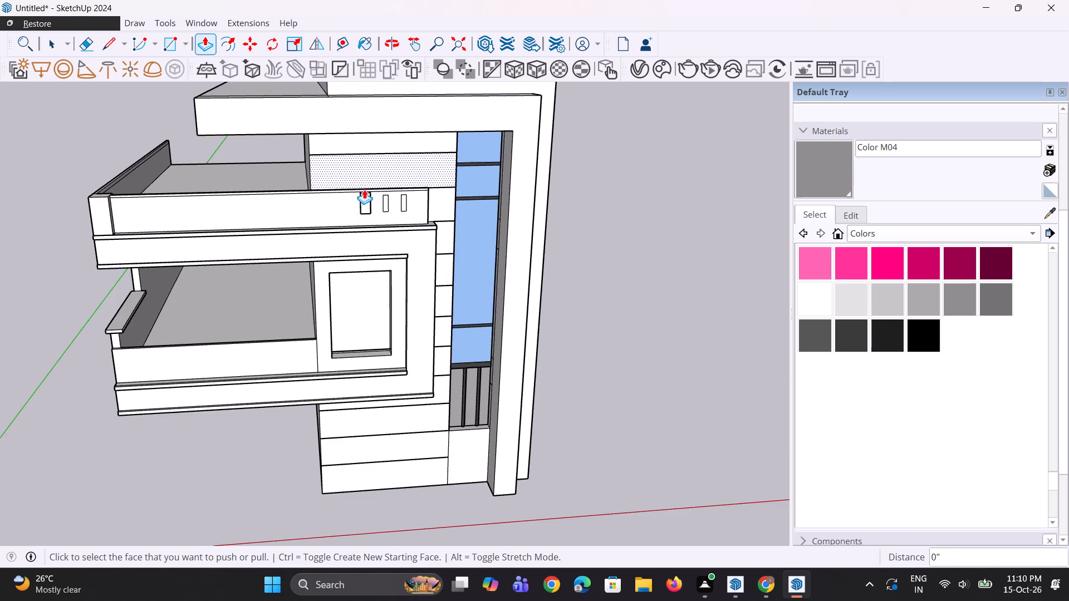
{"action": "scroll", "coordinate": [364, 189], "scroll_direction": "up", "scroll_amount": 2}
{"action": "left_click", "coordinate": [370, 203]}
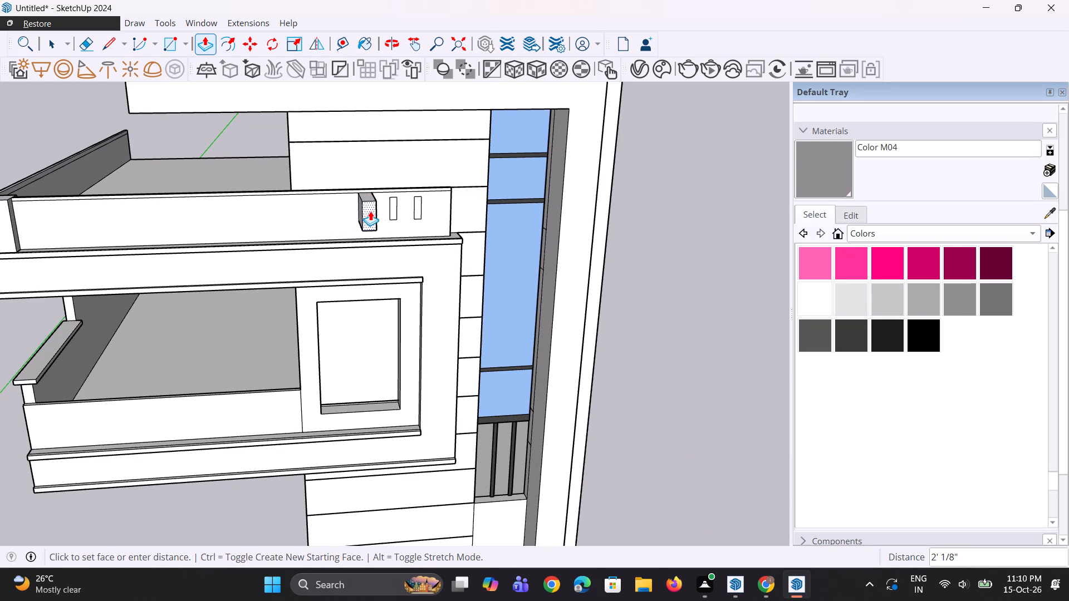
{"action": "left_click", "coordinate": [370, 211]}
Raise the block's top face about 5' 8 13/16" to form a tall post reaching the roof canopy slab.
{"action": "left_click", "coordinate": [370, 195]}
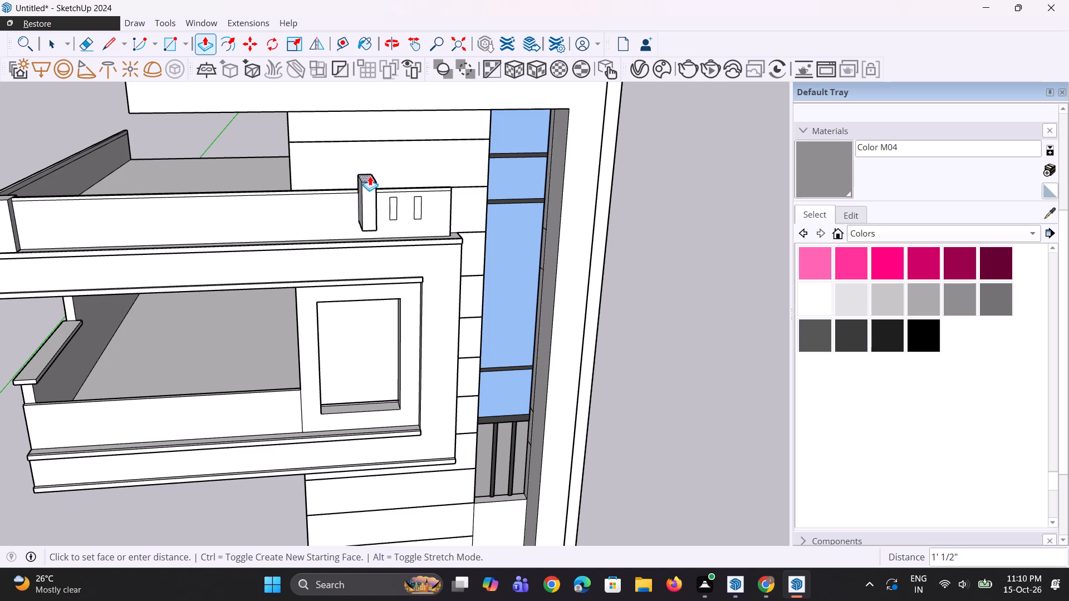
{"action": "scroll", "coordinate": [370, 172], "scroll_direction": "down", "scroll_amount": 9}
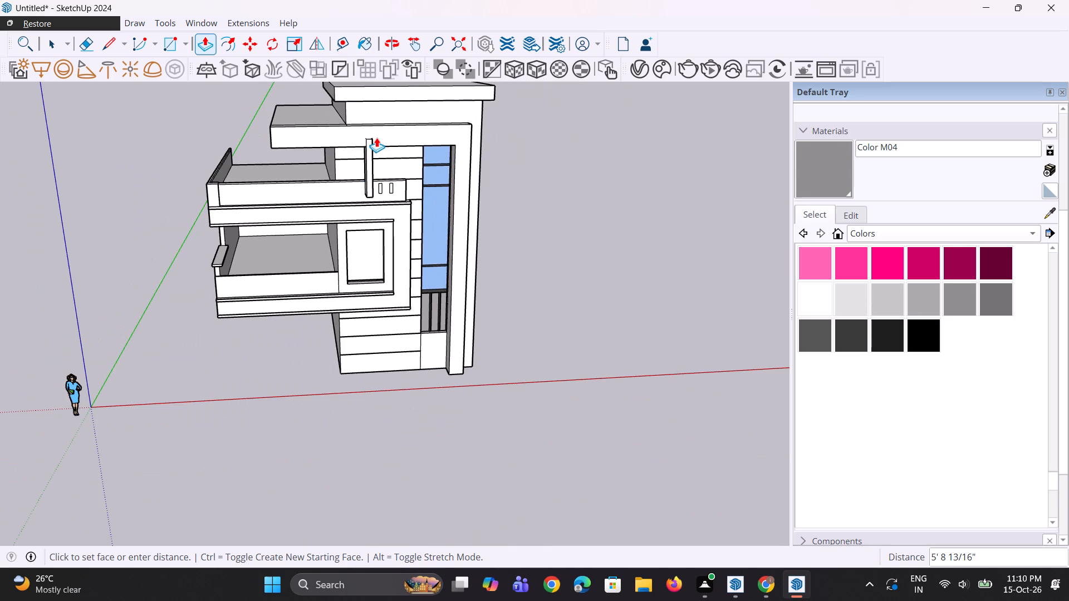
{"action": "left_click", "coordinate": [376, 137]}
{"action": "middle_click_drag", "start_coordinate": [349, 159], "coordinate": [468, 136]}
{"action": "scroll", "coordinate": [377, 140], "scroll_direction": "up", "scroll_amount": 2}
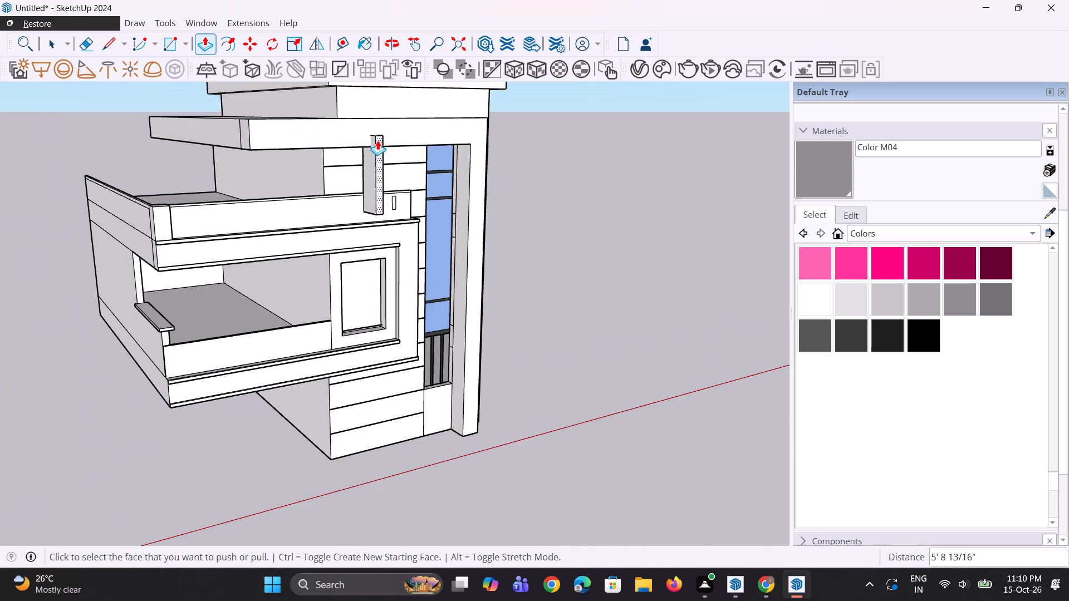
Push the tall post's inner face, above its foot on the parapet, about 7 1/4" outward away from the building.
{"action": "scroll", "coordinate": [377, 140], "scroll_direction": "up", "scroll_amount": 13}
{"action": "middle_click_drag", "start_coordinate": [352, 176], "coordinate": [483, 211]}
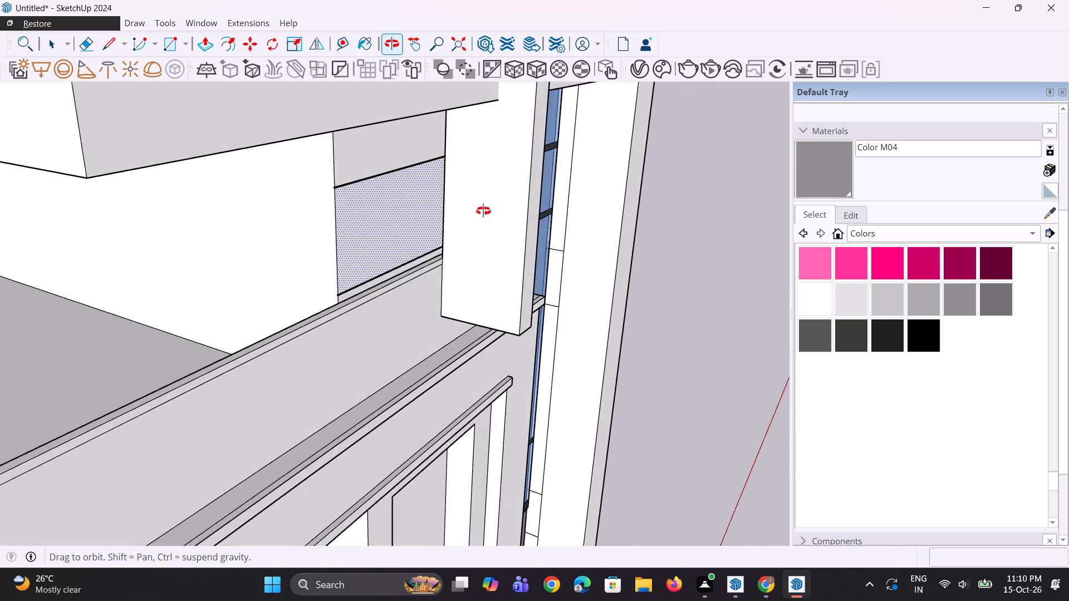
{"action": "middle_click_drag", "start_coordinate": [483, 211], "coordinate": [545, 199]}
{"action": "scroll", "coordinate": [472, 186], "scroll_direction": "up", "scroll_amount": 4}
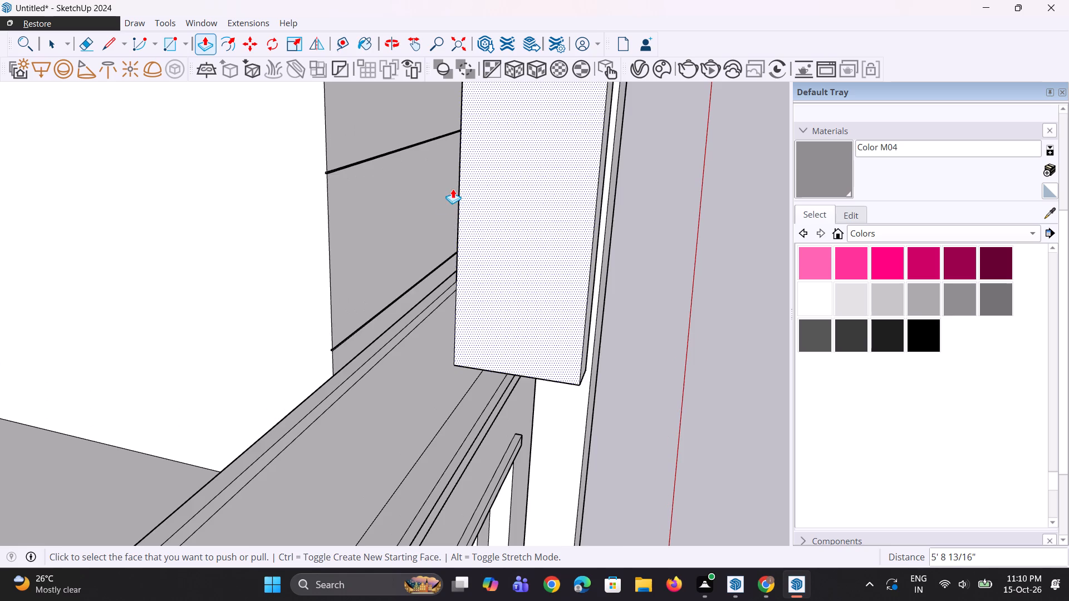
{"action": "scroll", "coordinate": [432, 205], "scroll_direction": "down", "scroll_amount": 13}
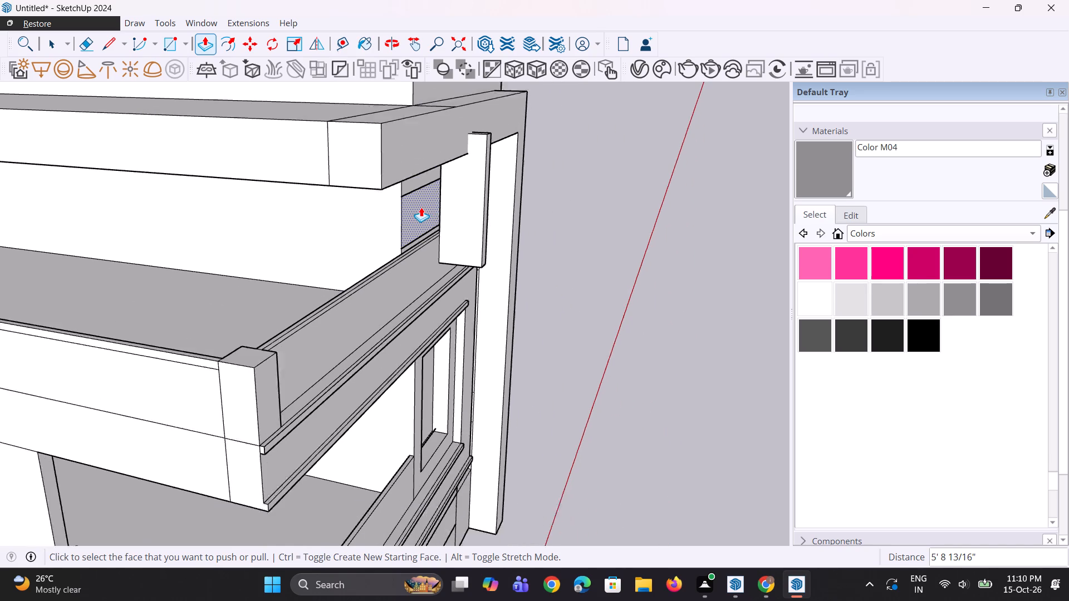
{"action": "scroll", "coordinate": [421, 207], "scroll_direction": "down", "scroll_amount": 2}
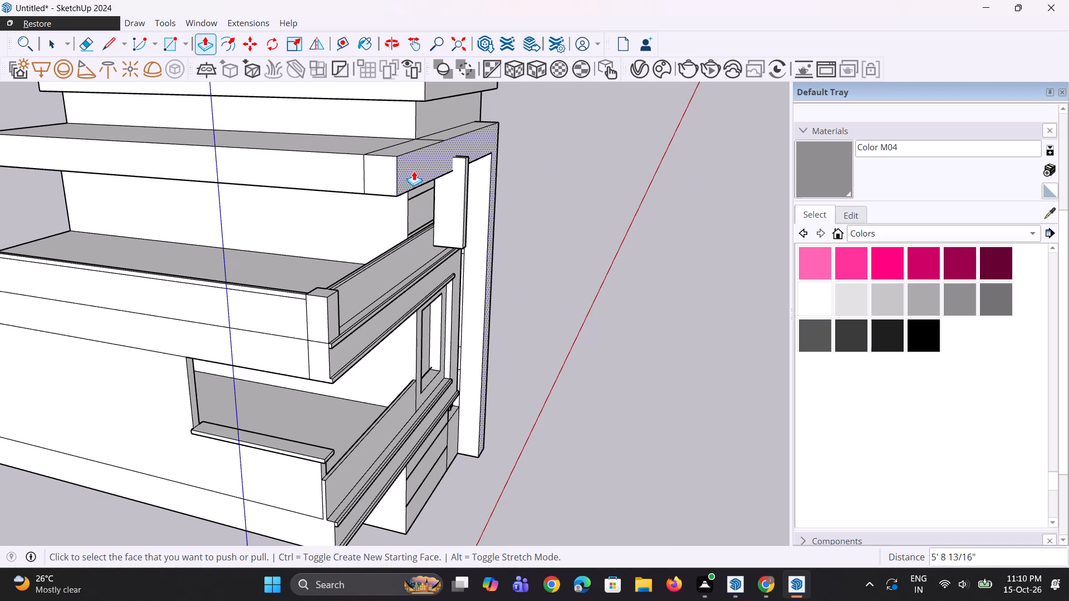
{"action": "scroll", "coordinate": [434, 191], "scroll_direction": "up", "scroll_amount": 7}
{"action": "scroll", "coordinate": [473, 175], "scroll_direction": "down", "scroll_amount": 4}
{"action": "scroll", "coordinate": [443, 199], "scroll_direction": "up", "scroll_amount": 2}
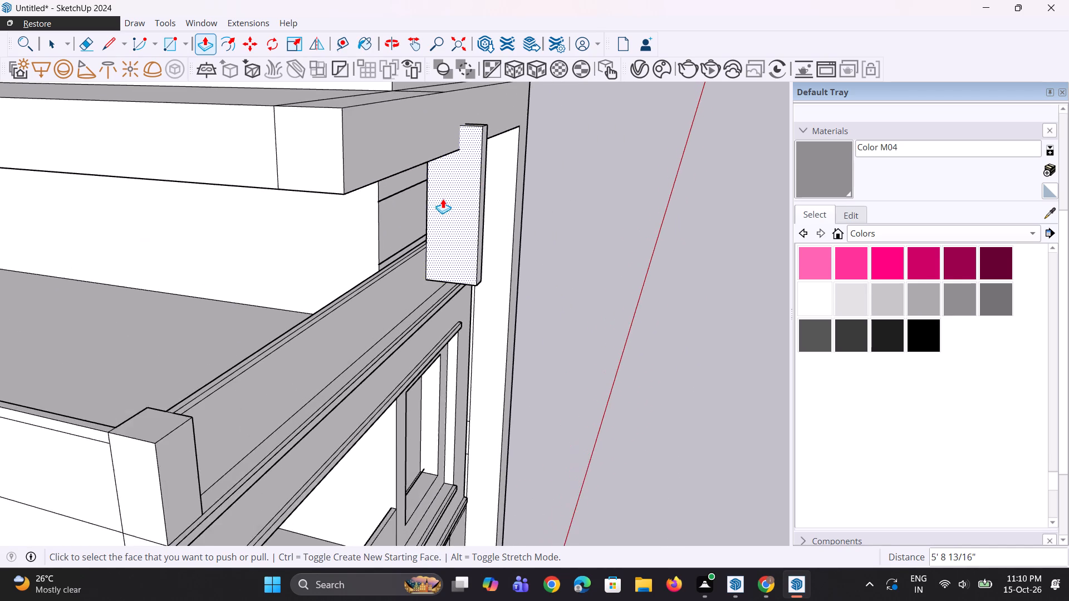
{"action": "scroll", "coordinate": [434, 203], "scroll_direction": "up", "scroll_amount": 1}
{"action": "middle_click_drag", "start_coordinate": [434, 203], "coordinate": [523, 188]}
{"action": "scroll", "coordinate": [441, 198], "scroll_direction": "up", "scroll_amount": 6}
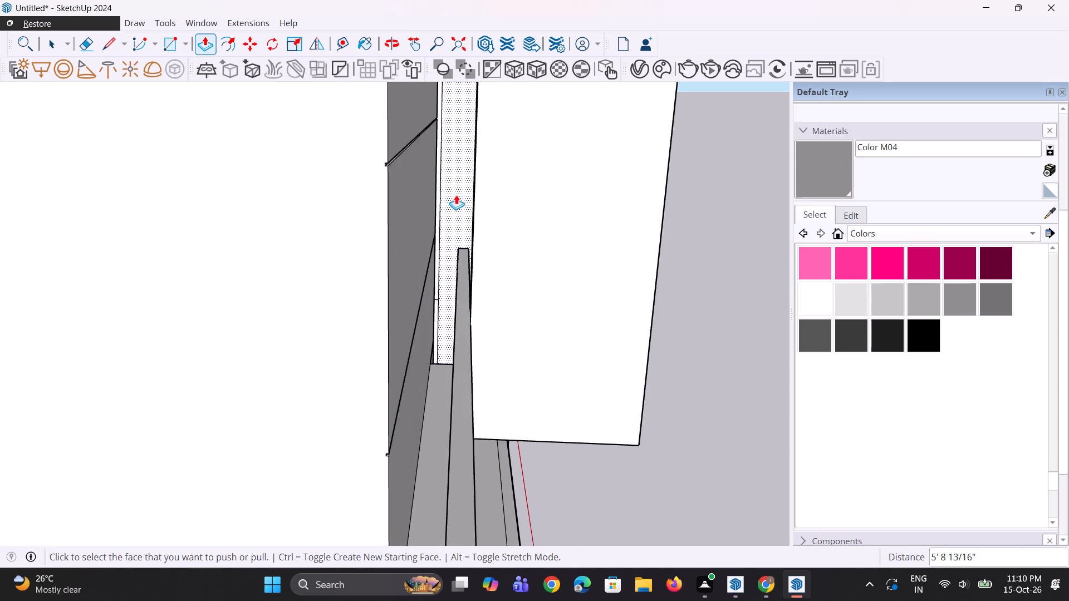
{"action": "scroll", "coordinate": [456, 195], "scroll_direction": "up", "scroll_amount": 4}
{"action": "middle_click_drag", "start_coordinate": [463, 195], "coordinate": [464, 213]}
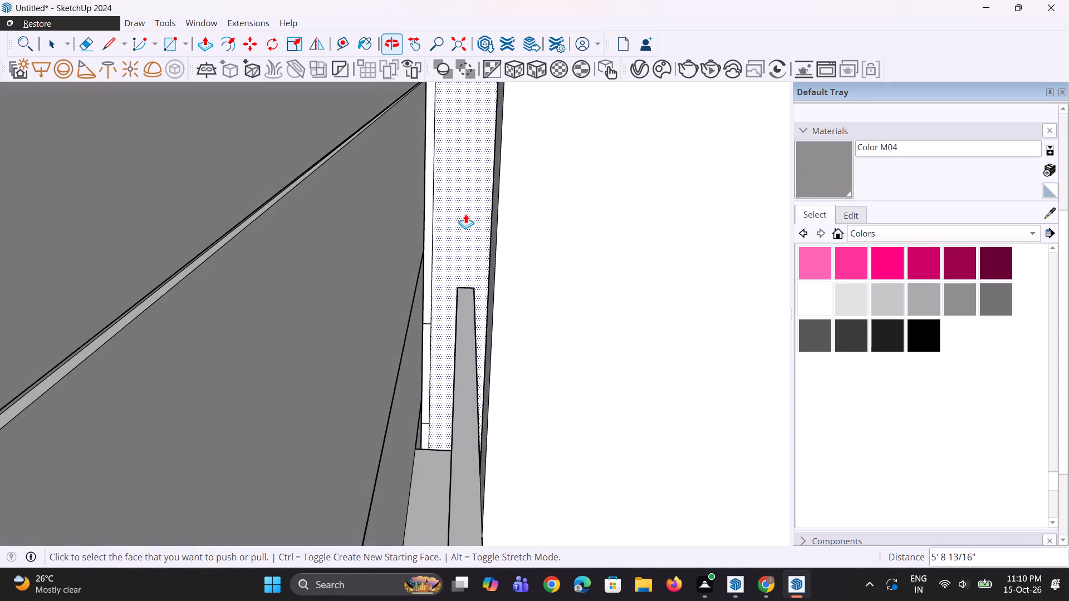
{"action": "left_click", "coordinate": [492, 226]}
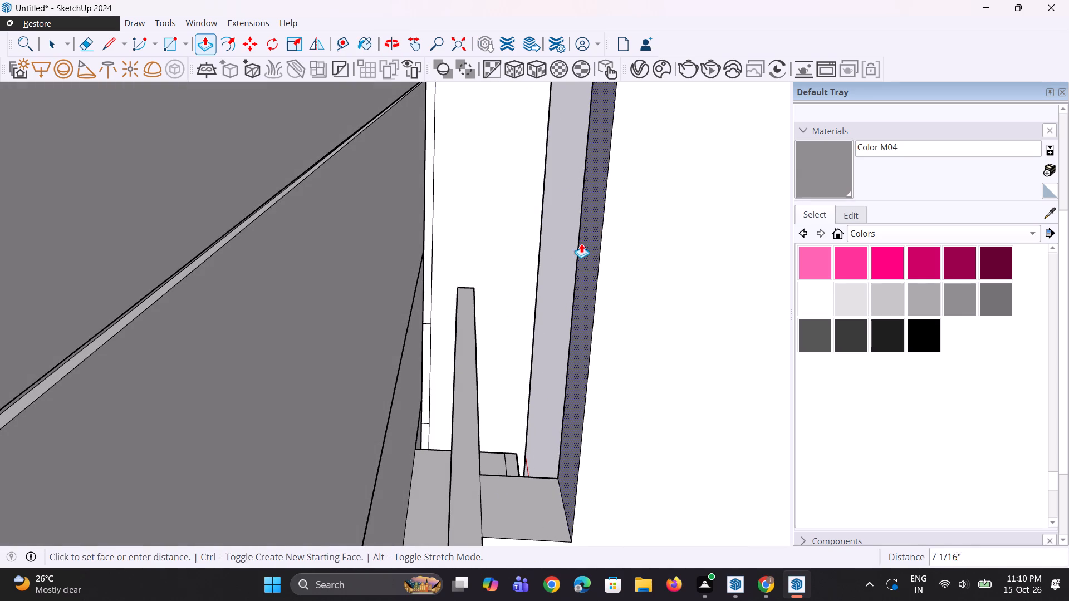
{"action": "left_click", "coordinate": [582, 243]}
Push the post's inner face about 2 11/16" further away from the parapet, thinning the post above its foot.
{"action": "scroll", "coordinate": [437, 250], "scroll_direction": "down", "scroll_amount": 15}
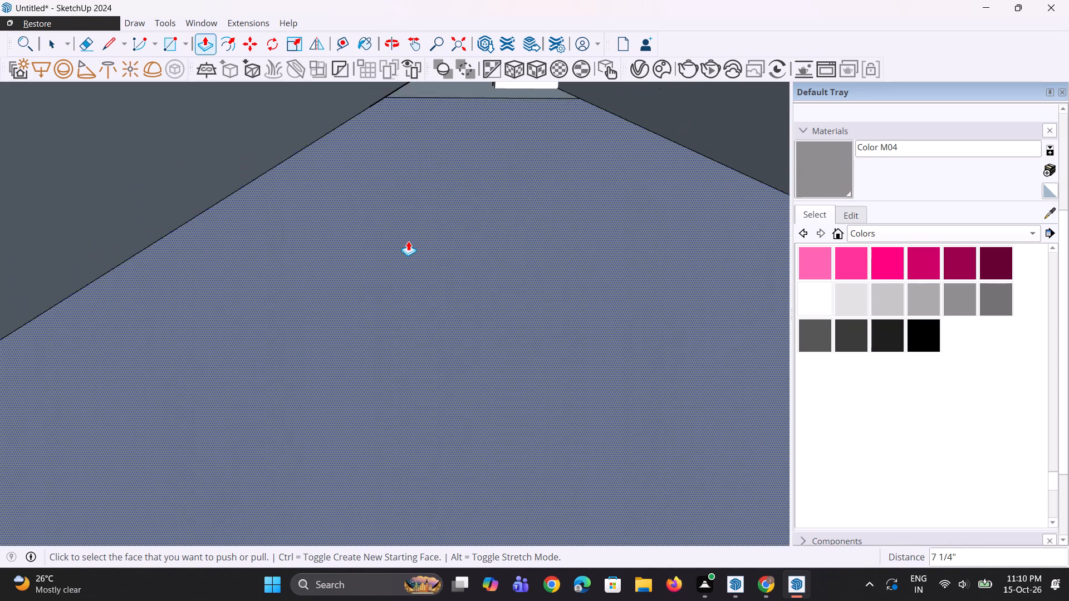
{"action": "scroll", "coordinate": [412, 240], "scroll_direction": "down", "scroll_amount": 11}
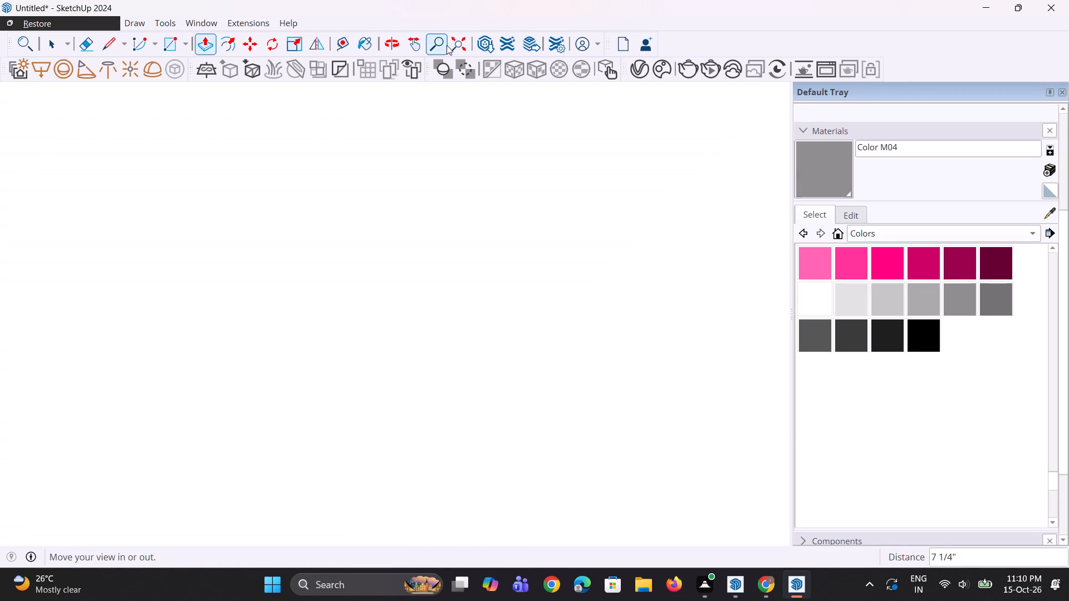
{"action": "left_click", "coordinate": [447, 45]}
{"action": "left_click", "coordinate": [457, 47]}
{"action": "scroll", "coordinate": [517, 207], "scroll_direction": "up", "scroll_amount": 3}
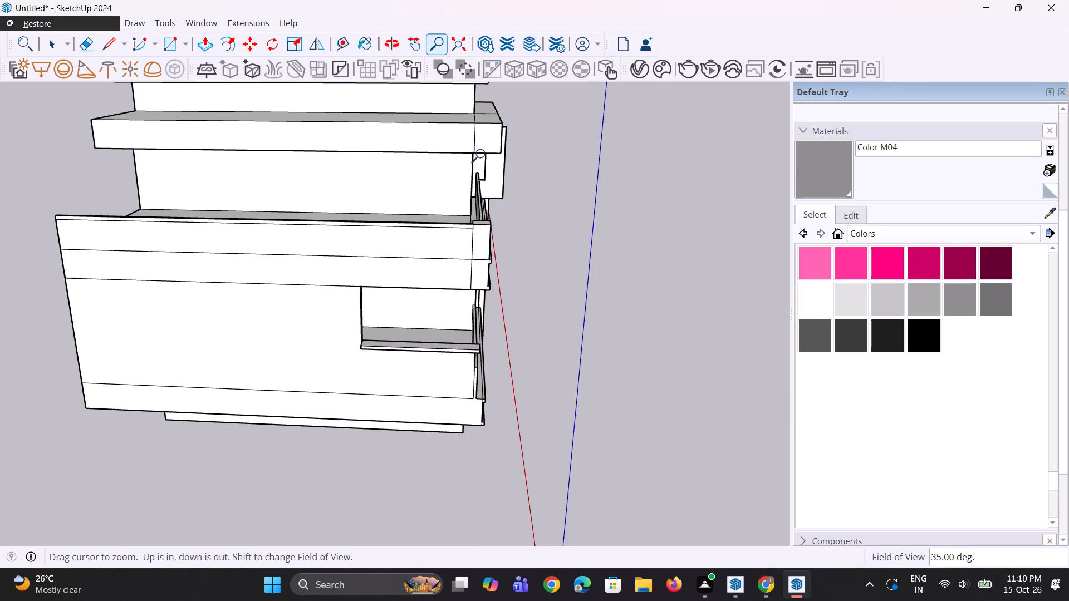
{"action": "scroll", "coordinate": [483, 155], "scroll_direction": "up", "scroll_amount": 4}
{"action": "left_click", "coordinate": [457, 52]}
{"action": "scroll", "coordinate": [504, 194], "scroll_direction": "up", "scroll_amount": 2}
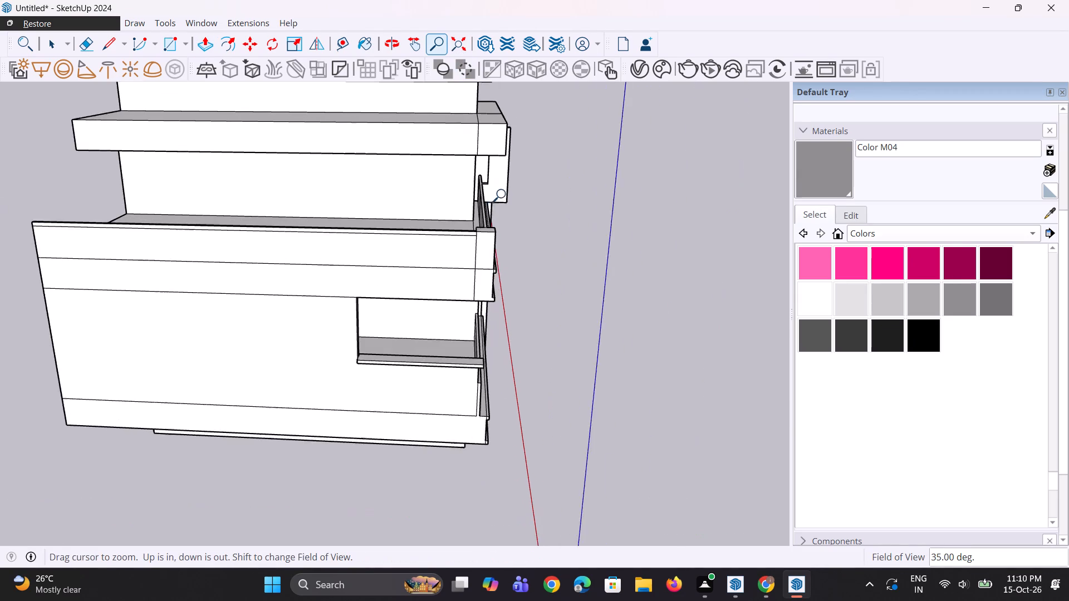
{"action": "scroll", "coordinate": [504, 195], "scroll_direction": "up", "scroll_amount": 2}
{"action": "middle_click_drag", "start_coordinate": [509, 210], "coordinate": [420, 194]}
{"action": "scroll", "coordinate": [504, 172], "scroll_direction": "up", "scroll_amount": 10}
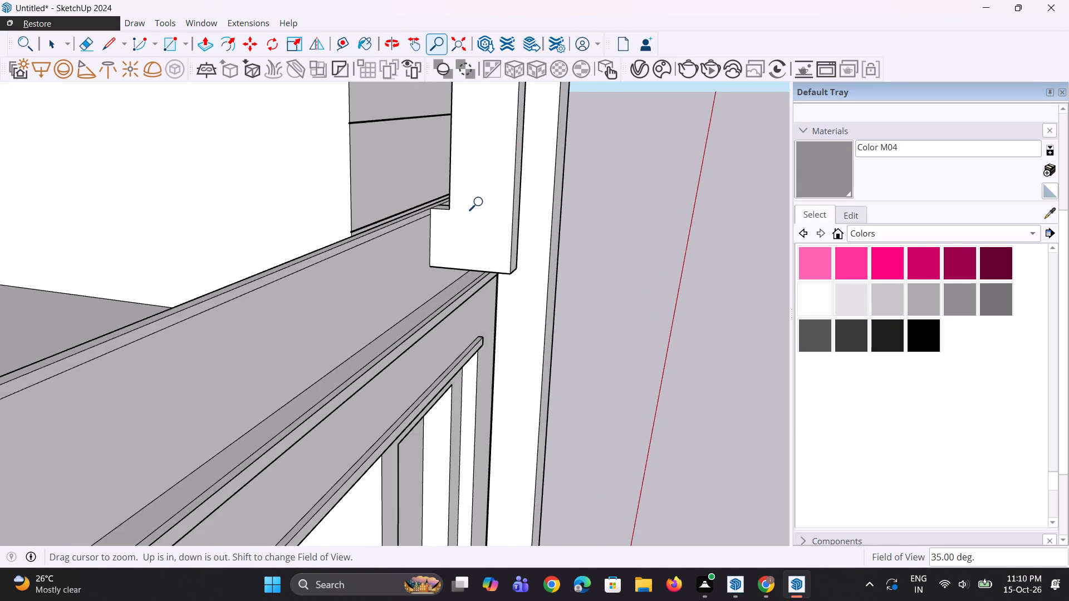
{"action": "scroll", "coordinate": [473, 203], "scroll_direction": "up", "scroll_amount": 4}
{"action": "middle_click_drag", "start_coordinate": [472, 203], "coordinate": [557, 211]}
{"action": "scroll", "coordinate": [557, 211], "scroll_direction": "down", "scroll_amount": 1}
{"action": "scroll", "coordinate": [479, 171], "scroll_direction": "up", "scroll_amount": 4}
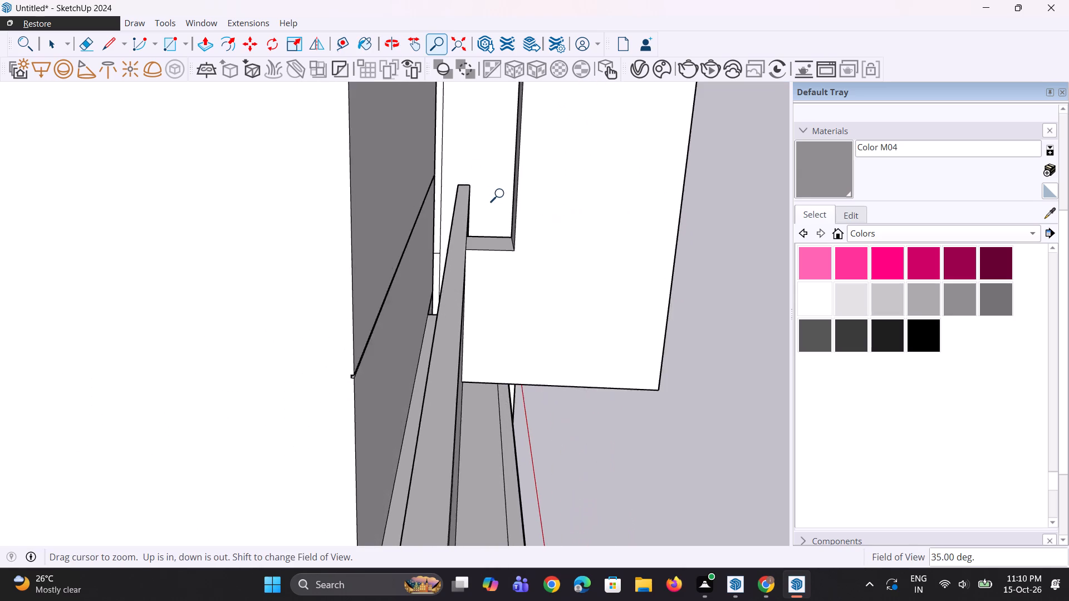
{"action": "scroll", "coordinate": [502, 194], "scroll_direction": "up", "scroll_amount": 3}
{"action": "middle_click", "coordinate": [506, 196]}
{"action": "key", "text": "p"}
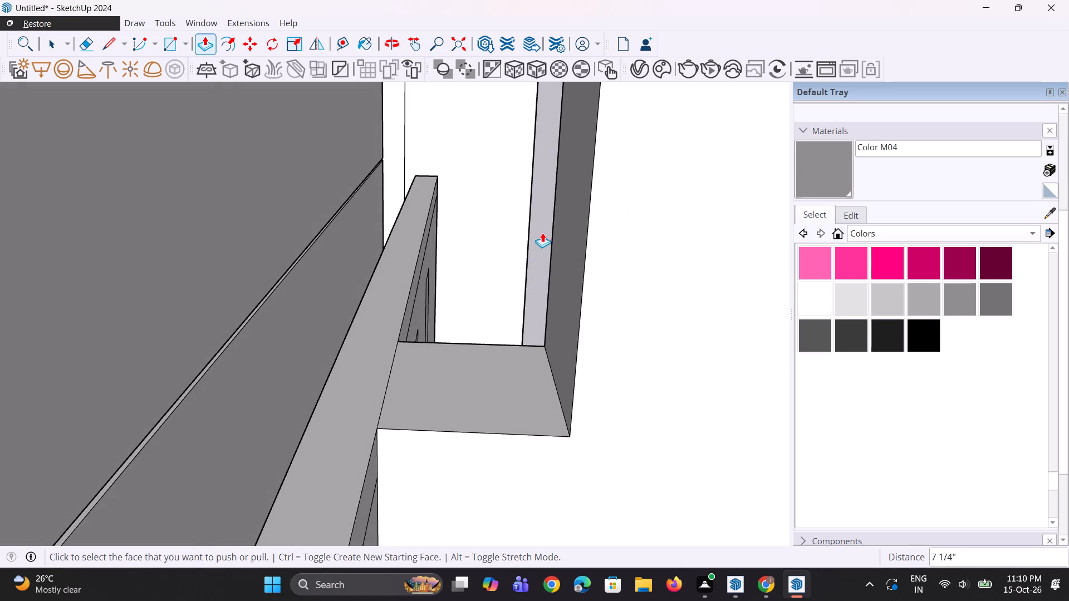
{"action": "left_click", "coordinate": [557, 244]}
{"action": "left_click", "coordinate": [619, 258]}
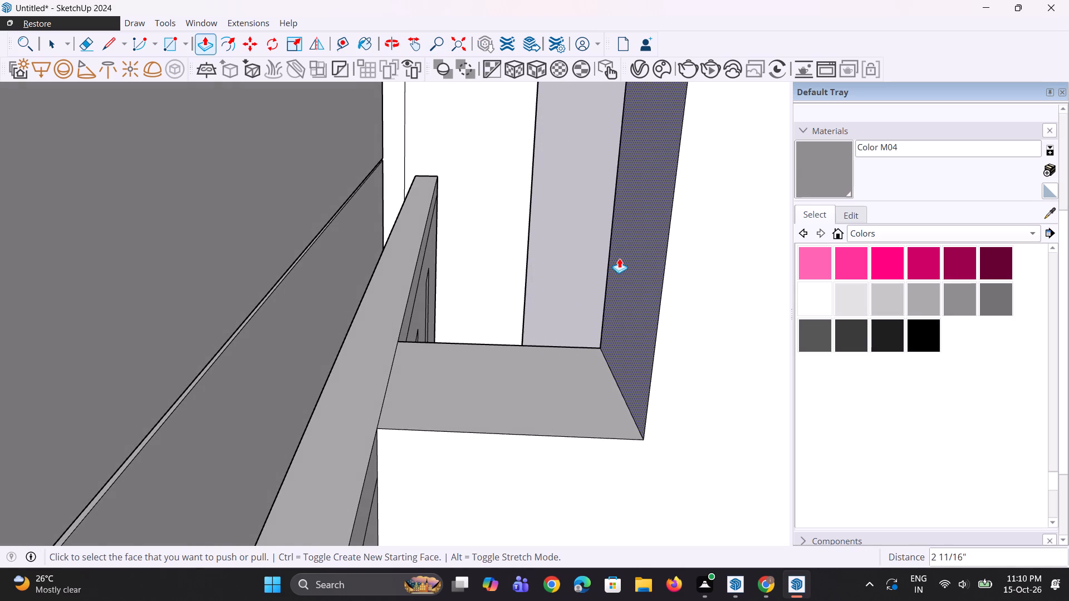
Push the post's inner face another 8 1/2" or so outward, away from the canopy edge.
{"action": "scroll", "coordinate": [325, 284], "scroll_direction": "down", "scroll_amount": 10}
{"action": "middle_click_drag", "start_coordinate": [426, 292], "coordinate": [242, 283]}
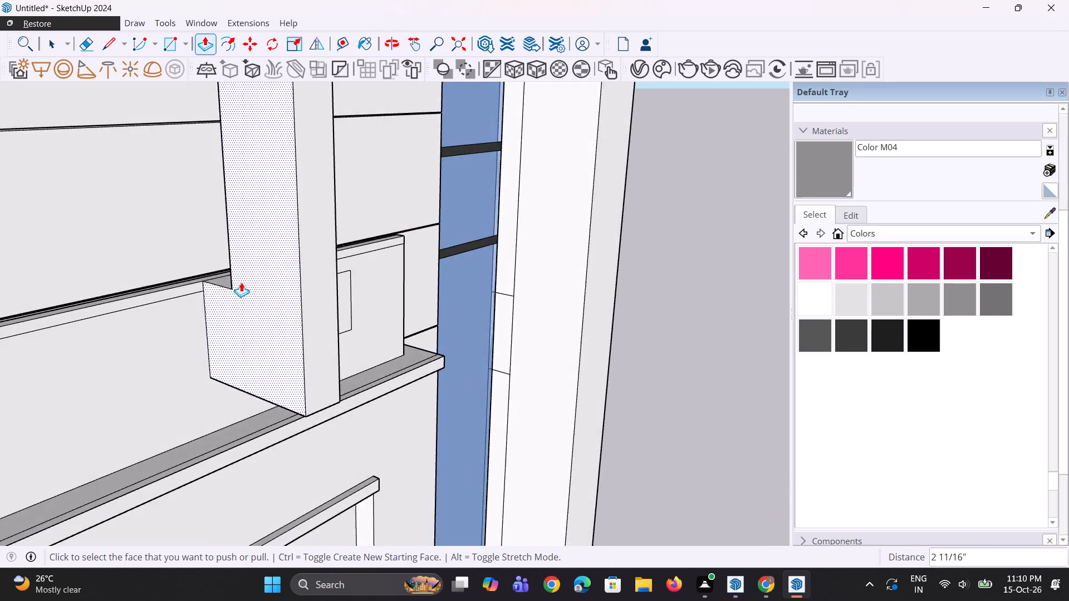
{"action": "scroll", "coordinate": [241, 282], "scroll_direction": "down", "scroll_amount": 10}
{"action": "middle_click_drag", "start_coordinate": [284, 259], "coordinate": [421, 237]}
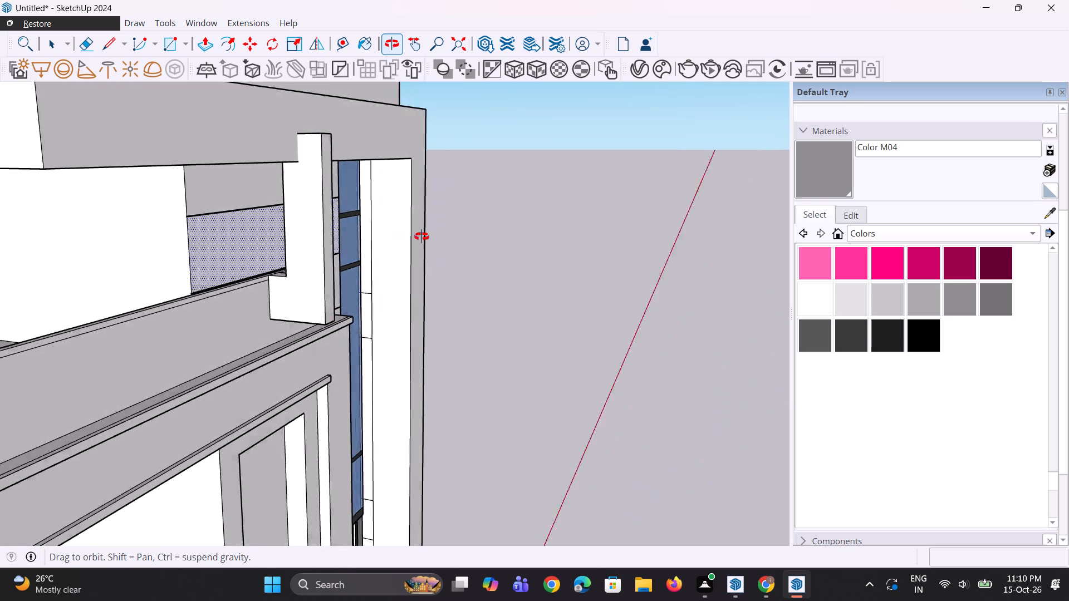
{"action": "middle_click_drag", "start_coordinate": [421, 237], "coordinate": [438, 236]}
{"action": "scroll", "coordinate": [340, 192], "scroll_direction": "up", "scroll_amount": 10}
{"action": "middle_click_drag", "start_coordinate": [323, 188], "coordinate": [335, 197]}
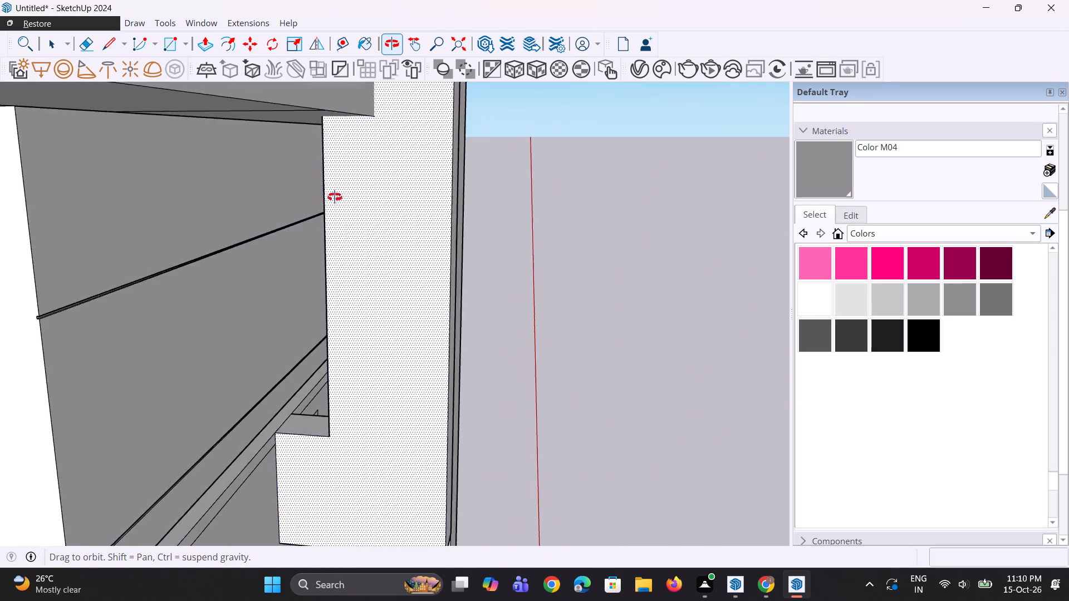
{"action": "middle_click_drag", "start_coordinate": [335, 197], "coordinate": [361, 181]}
{"action": "scroll", "coordinate": [362, 169], "scroll_direction": "up", "scroll_amount": 2}
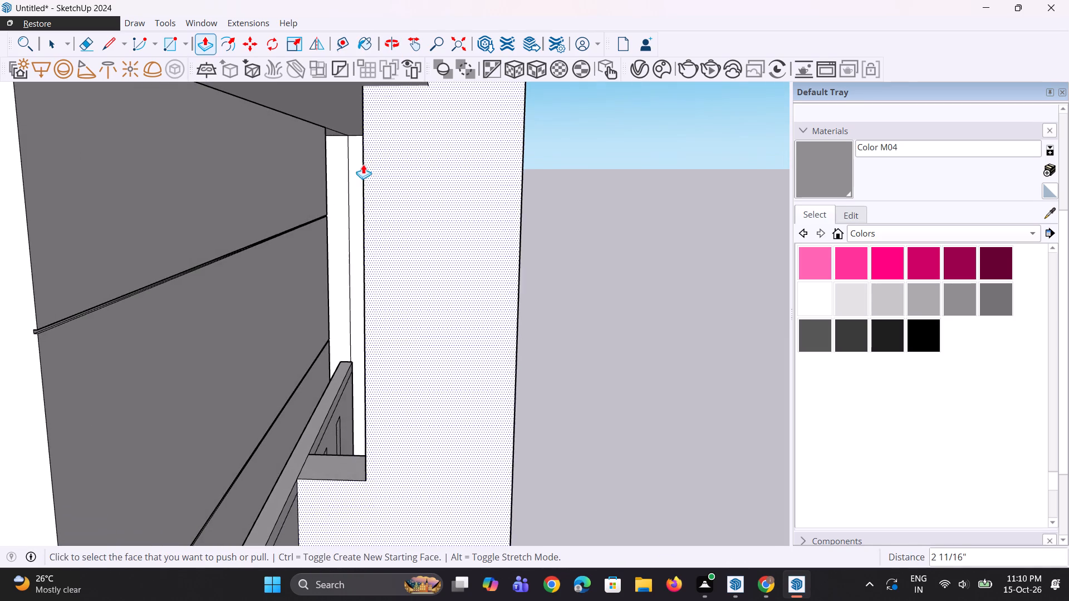
{"action": "scroll", "coordinate": [363, 162], "scroll_direction": "up", "scroll_amount": 3}
{"action": "middle_click_drag", "start_coordinate": [363, 156], "coordinate": [403, 166]}
{"action": "scroll", "coordinate": [371, 161], "scroll_direction": "up", "scroll_amount": 1}
{"action": "left_click", "coordinate": [401, 158]}
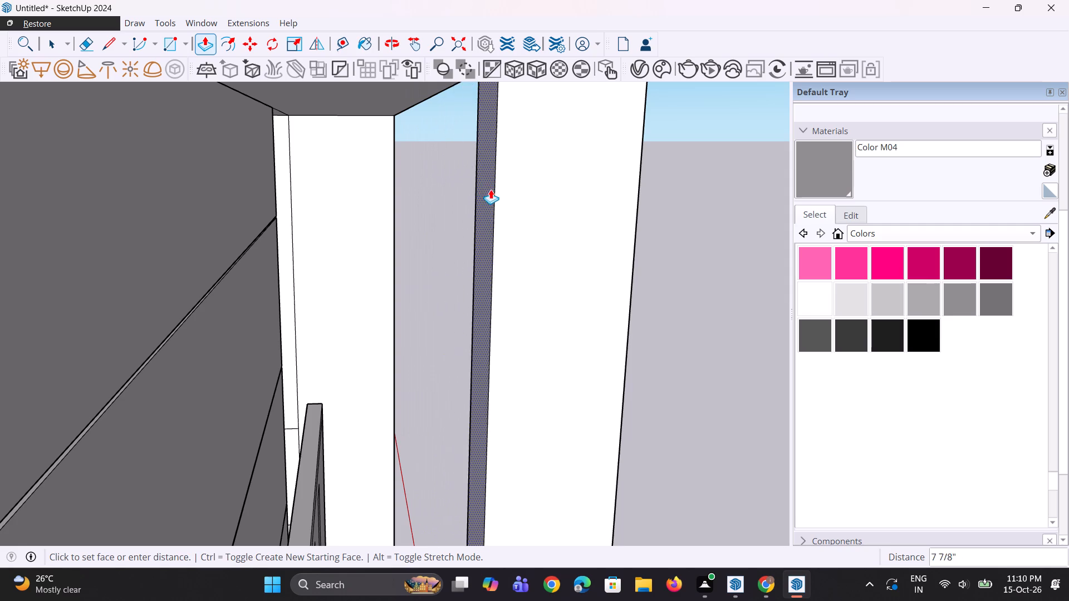
{"action": "left_click", "coordinate": [494, 191]}
Thin the post's upright part by pushing its inner face about 2 3/8" further outward.
{"action": "middle_click_drag", "start_coordinate": [464, 248], "coordinate": [343, 248]}
{"action": "scroll", "coordinate": [342, 248], "scroll_direction": "down", "scroll_amount": 5}
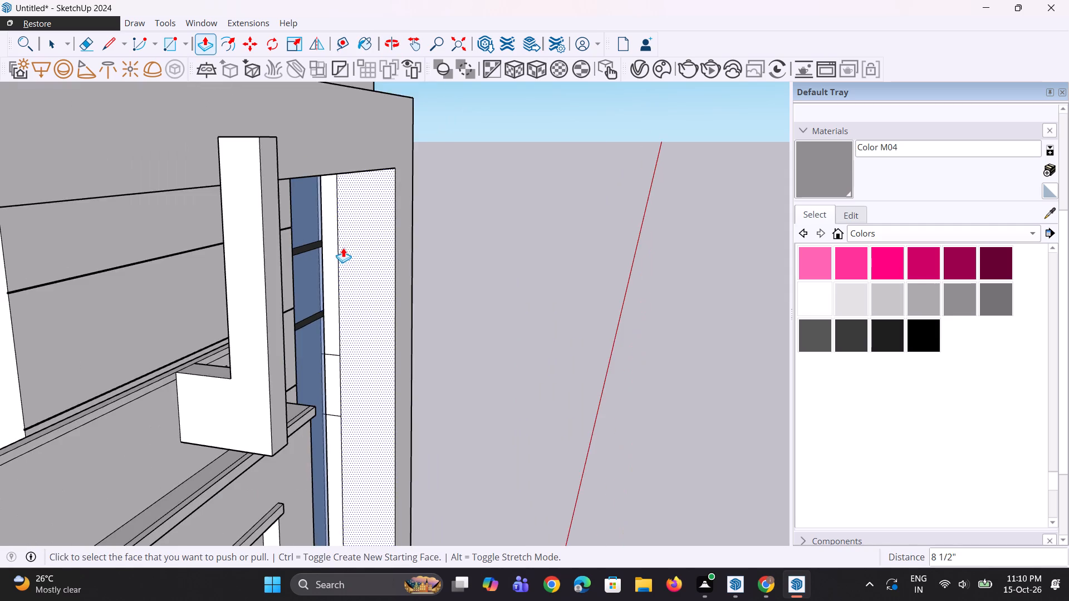
{"action": "scroll", "coordinate": [344, 247], "scroll_direction": "down", "scroll_amount": 3}
{"action": "scroll", "coordinate": [304, 223], "scroll_direction": "up", "scroll_amount": 10}
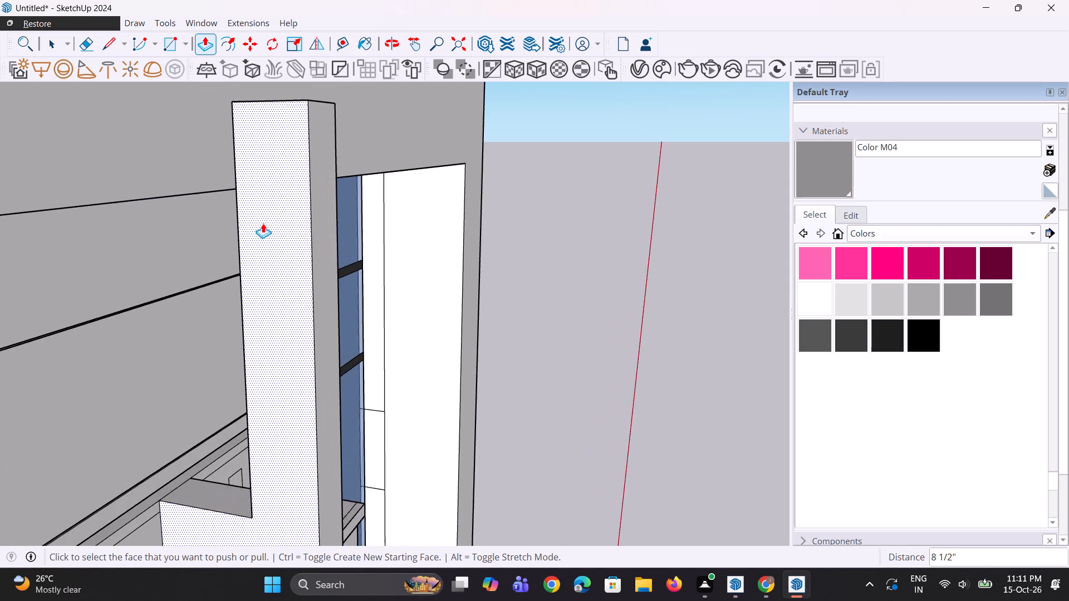
{"action": "middle_click_drag", "start_coordinate": [263, 223], "coordinate": [383, 205]}
{"action": "left_click", "coordinate": [398, 209]}
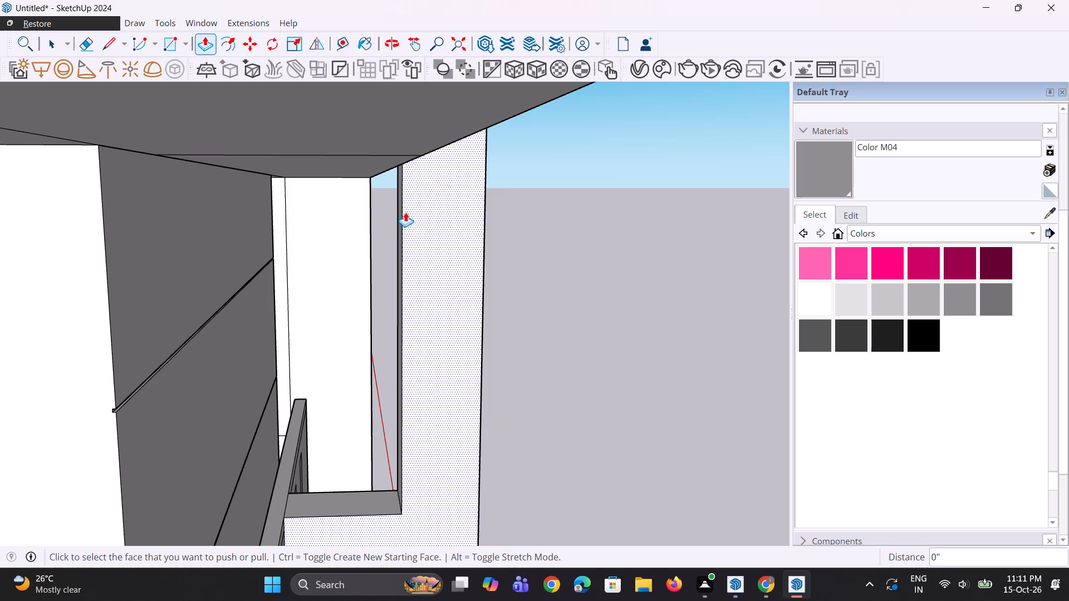
{"action": "scroll", "coordinate": [399, 203], "scroll_direction": "up", "scroll_amount": 7}
{"action": "left_click", "coordinate": [398, 203]}
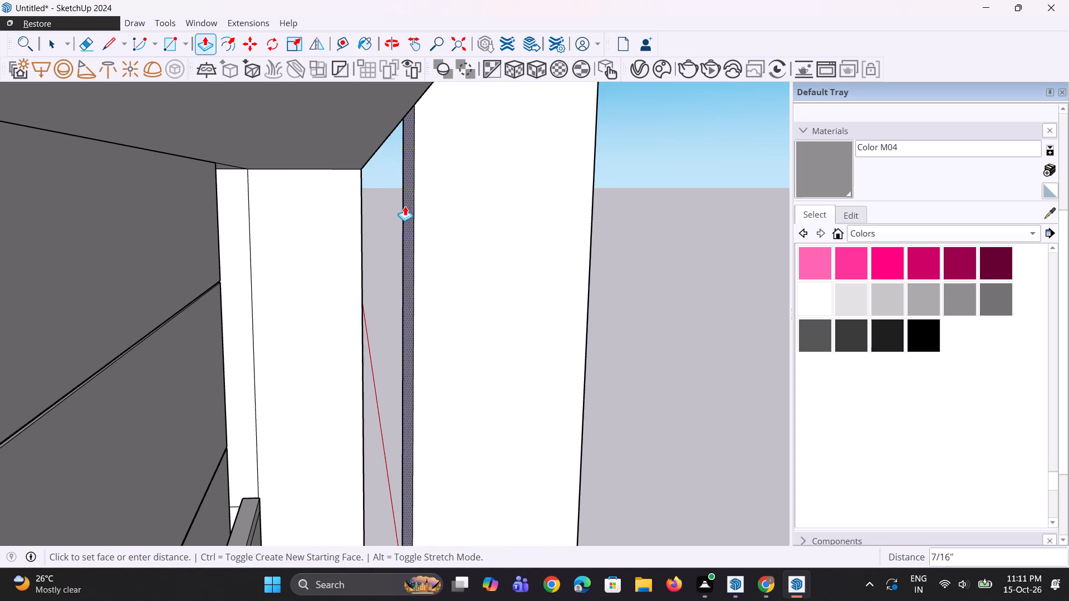
{"action": "left_click", "coordinate": [429, 215]}
Widen the post and its foot about 8 3/4" by pulling the L-shaped side face away from the glass panel.
{"action": "middle_click_drag", "start_coordinate": [452, 258], "coordinate": [314, 255]}
{"action": "scroll", "coordinate": [312, 254], "scroll_direction": "down", "scroll_amount": 3}
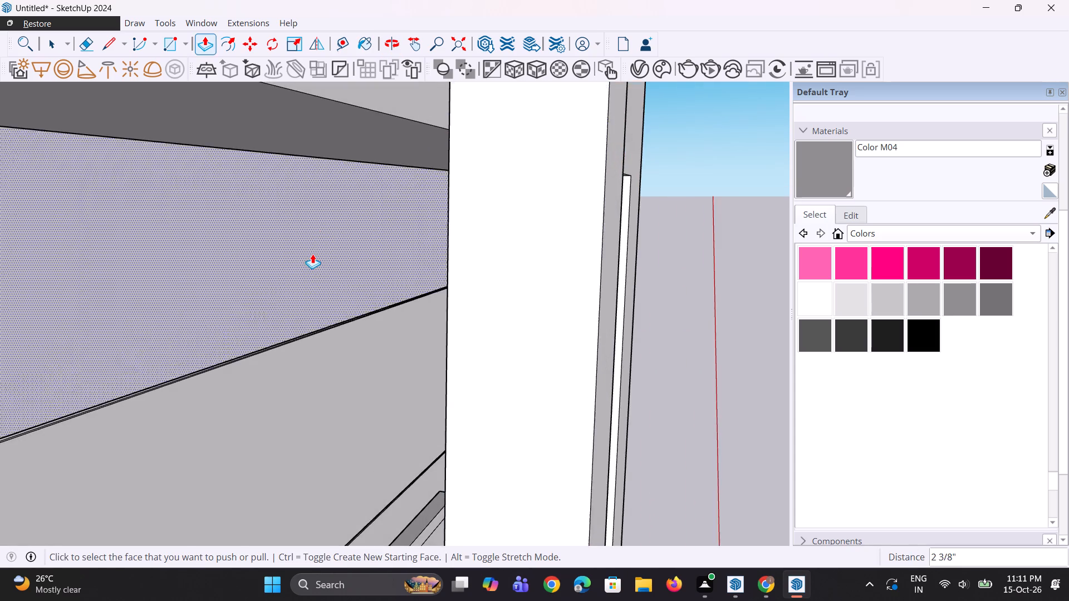
{"action": "scroll", "coordinate": [312, 254], "scroll_direction": "down", "scroll_amount": 8}
{"action": "middle_click_drag", "start_coordinate": [317, 252], "coordinate": [283, 257]}
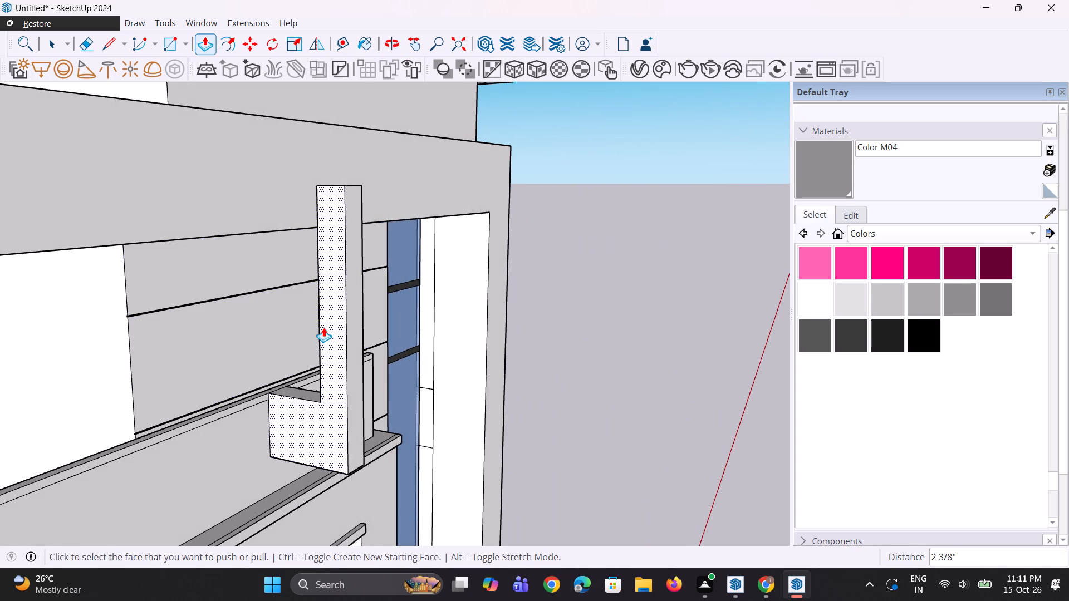
{"action": "left_click", "coordinate": [323, 327]}
{"action": "left_click", "coordinate": [306, 328]}
Examine the post's top and the gap between its inner face and the roof canopy slab.
{"action": "middle_click_drag", "start_coordinate": [298, 322], "coordinate": [234, 311]}
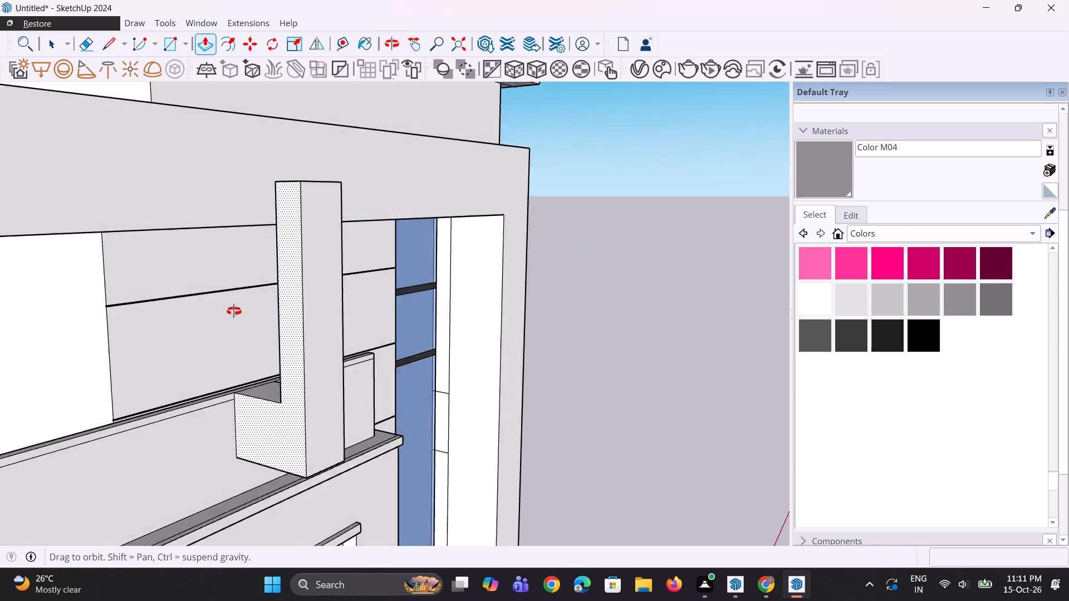
{"action": "middle_click_drag", "start_coordinate": [234, 311], "coordinate": [149, 278]}
{"action": "scroll", "coordinate": [291, 342], "scroll_direction": "up", "scroll_amount": 3}
{"action": "scroll", "coordinate": [260, 278], "scroll_direction": "down", "scroll_amount": 5}
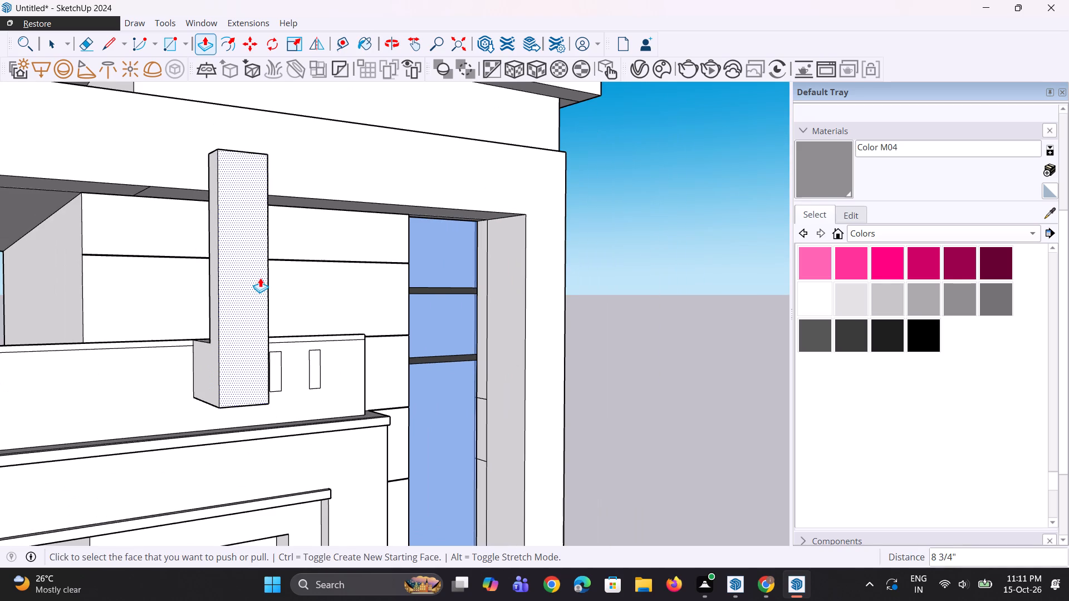
{"action": "middle_click_drag", "start_coordinate": [210, 240], "coordinate": [298, 277]}
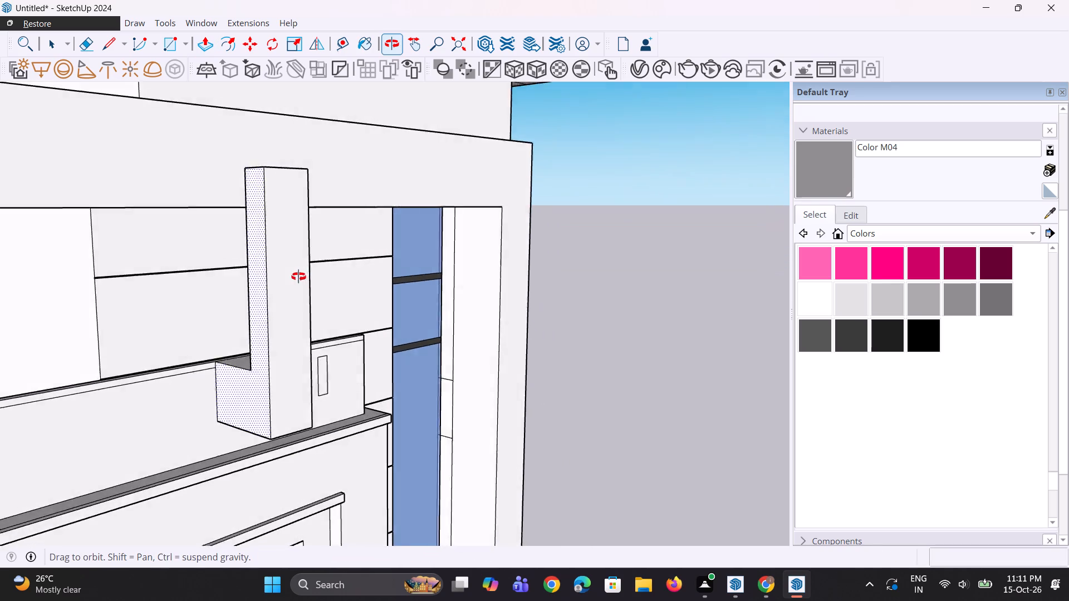
{"action": "middle_click_drag", "start_coordinate": [298, 277], "coordinate": [515, 329]}
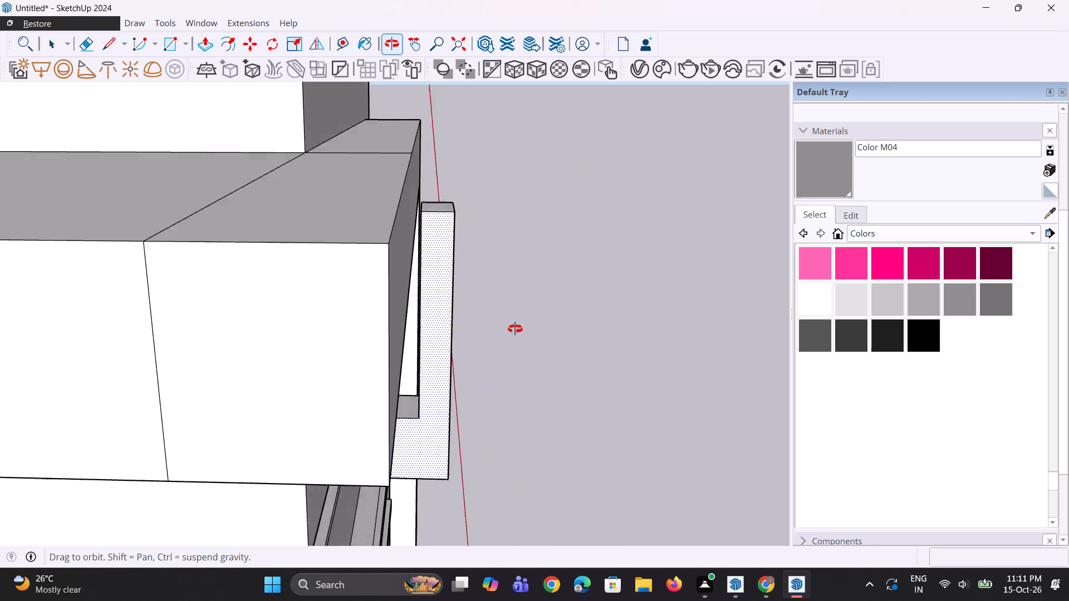
{"action": "middle_click_drag", "start_coordinate": [515, 329], "coordinate": [514, 329]}
{"action": "scroll", "coordinate": [476, 262], "scroll_direction": "up", "scroll_amount": 5}
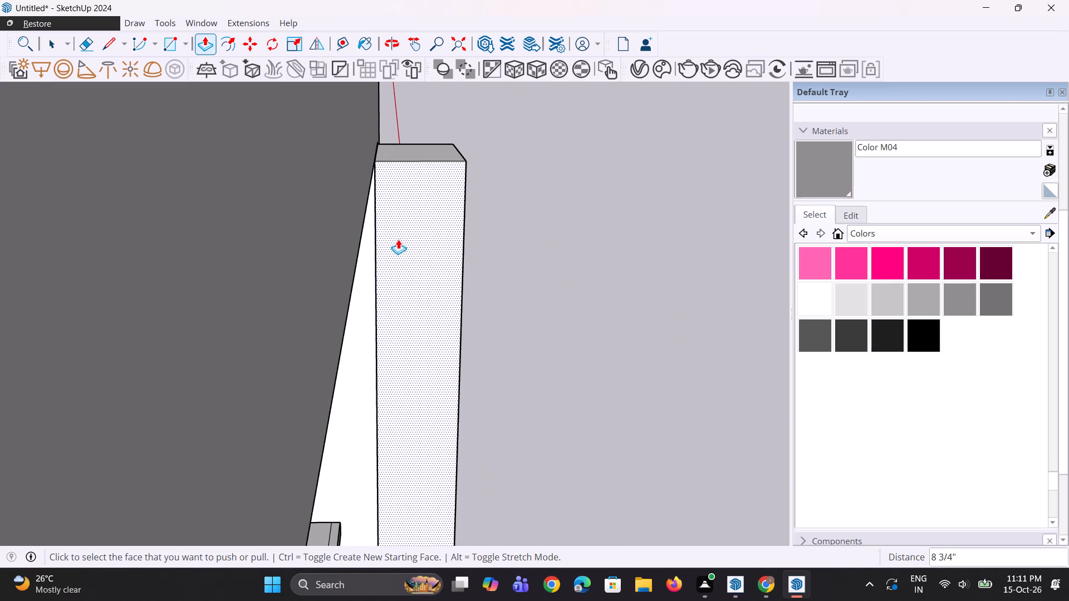
{"action": "scroll", "coordinate": [396, 239], "scroll_direction": "down", "scroll_amount": 3}
{"action": "scroll", "coordinate": [396, 239], "scroll_direction": "up", "scroll_amount": 5}
{"action": "scroll", "coordinate": [396, 239], "scroll_direction": "down", "scroll_amount": 5}
{"action": "middle_click_drag", "start_coordinate": [368, 269], "coordinate": [345, 316]}
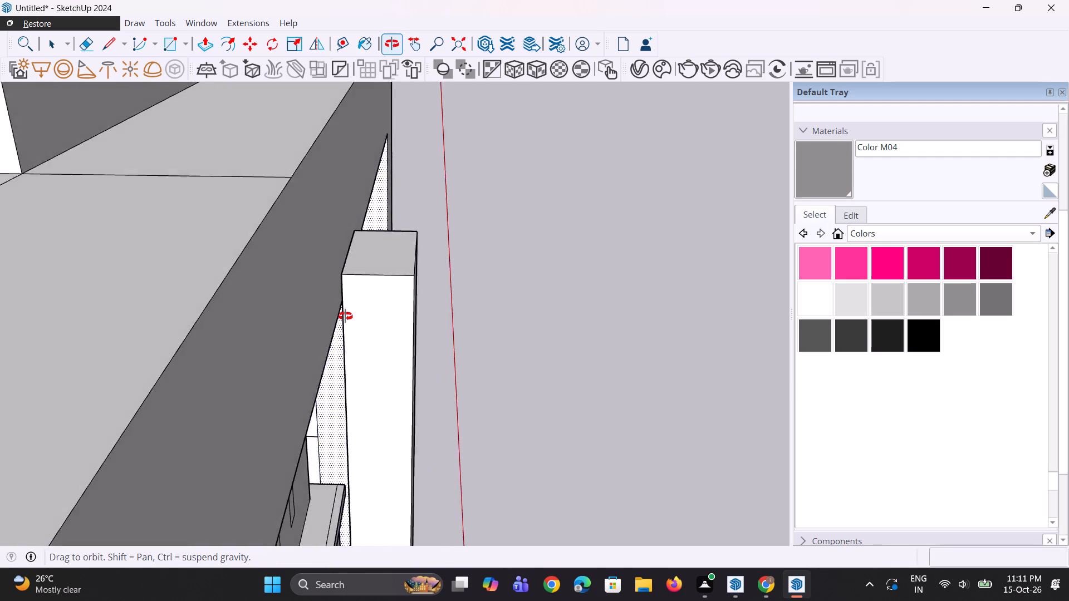
{"action": "middle_click_drag", "start_coordinate": [345, 316], "coordinate": [374, 343]}
{"action": "scroll", "coordinate": [384, 404], "scroll_direction": "up", "scroll_amount": 3}
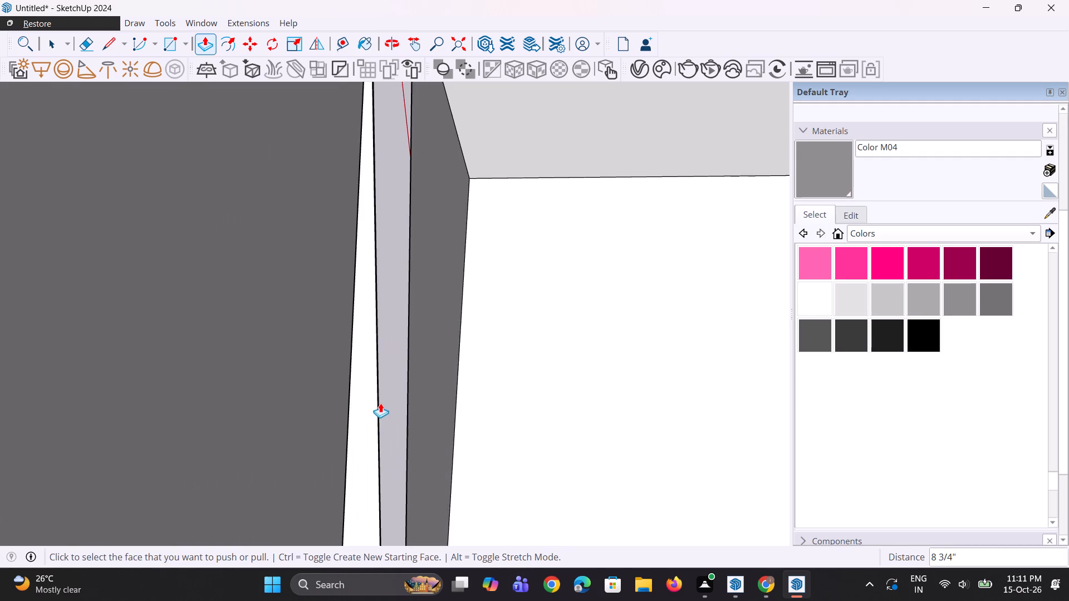
{"action": "key", "text": "space"}
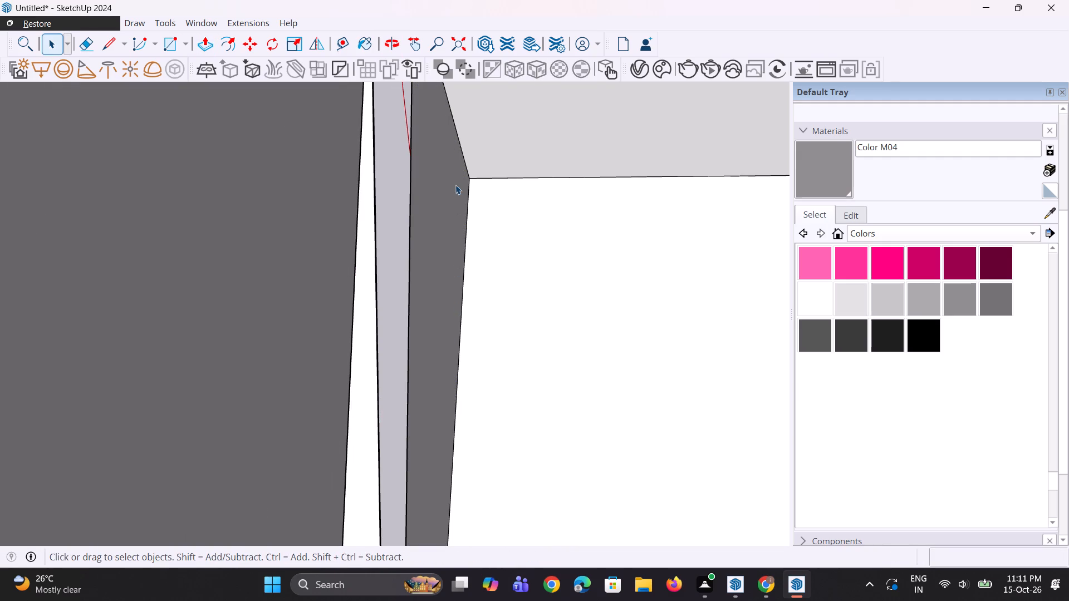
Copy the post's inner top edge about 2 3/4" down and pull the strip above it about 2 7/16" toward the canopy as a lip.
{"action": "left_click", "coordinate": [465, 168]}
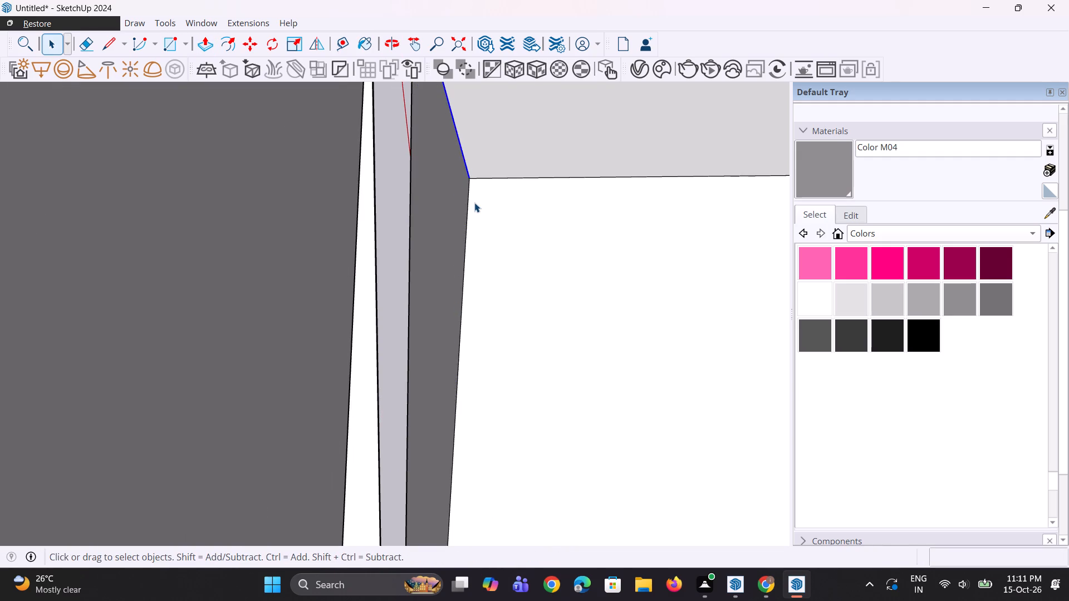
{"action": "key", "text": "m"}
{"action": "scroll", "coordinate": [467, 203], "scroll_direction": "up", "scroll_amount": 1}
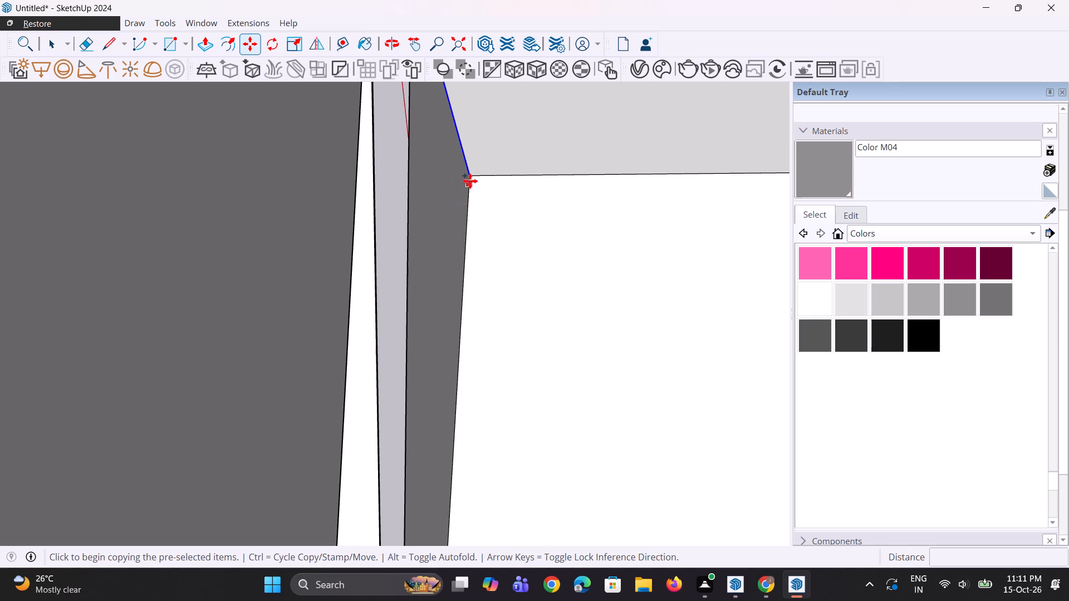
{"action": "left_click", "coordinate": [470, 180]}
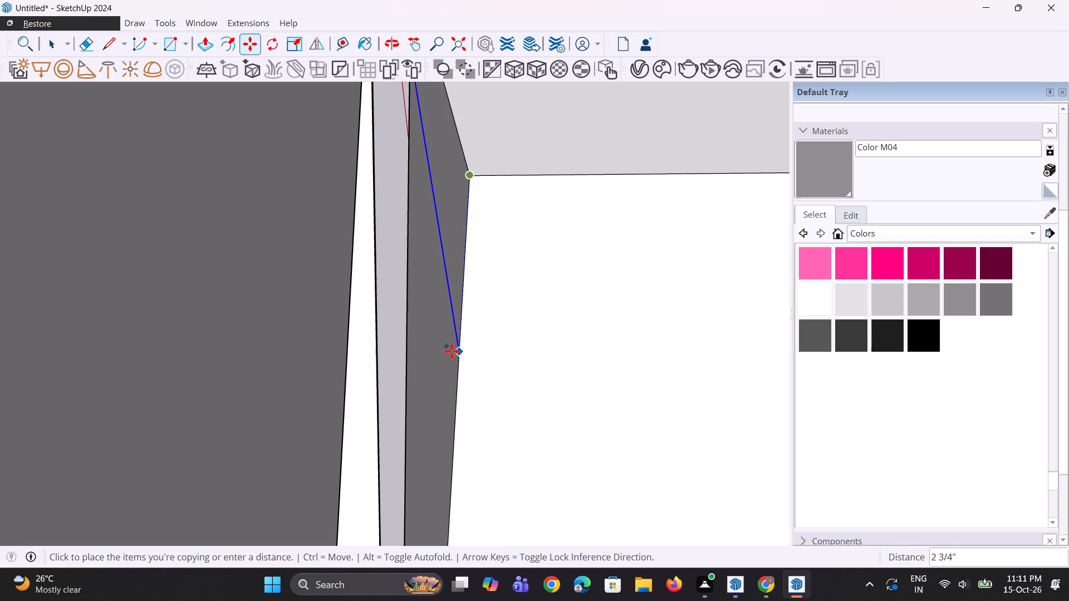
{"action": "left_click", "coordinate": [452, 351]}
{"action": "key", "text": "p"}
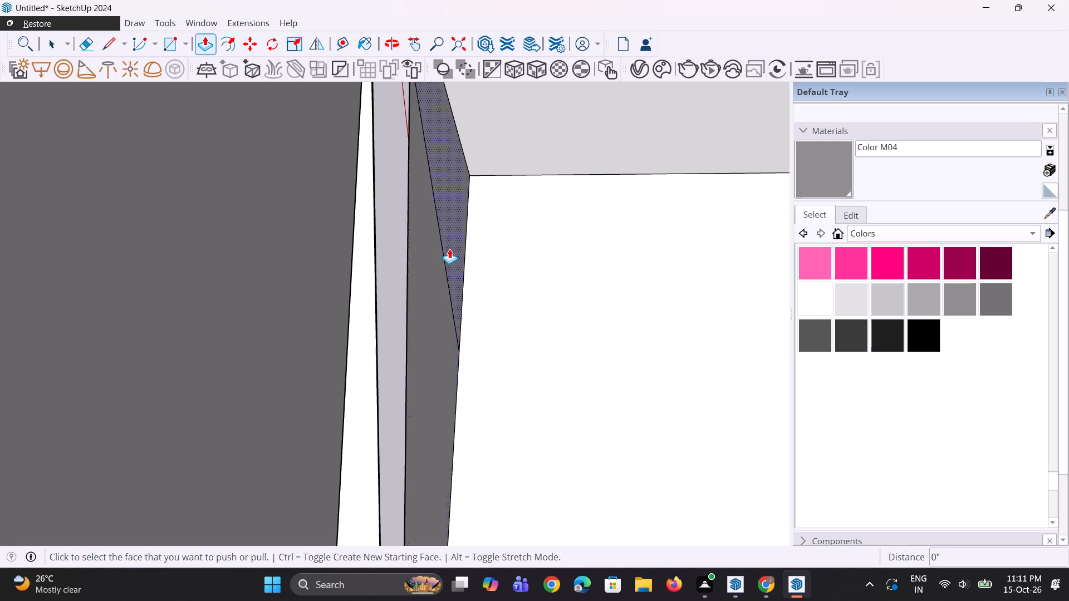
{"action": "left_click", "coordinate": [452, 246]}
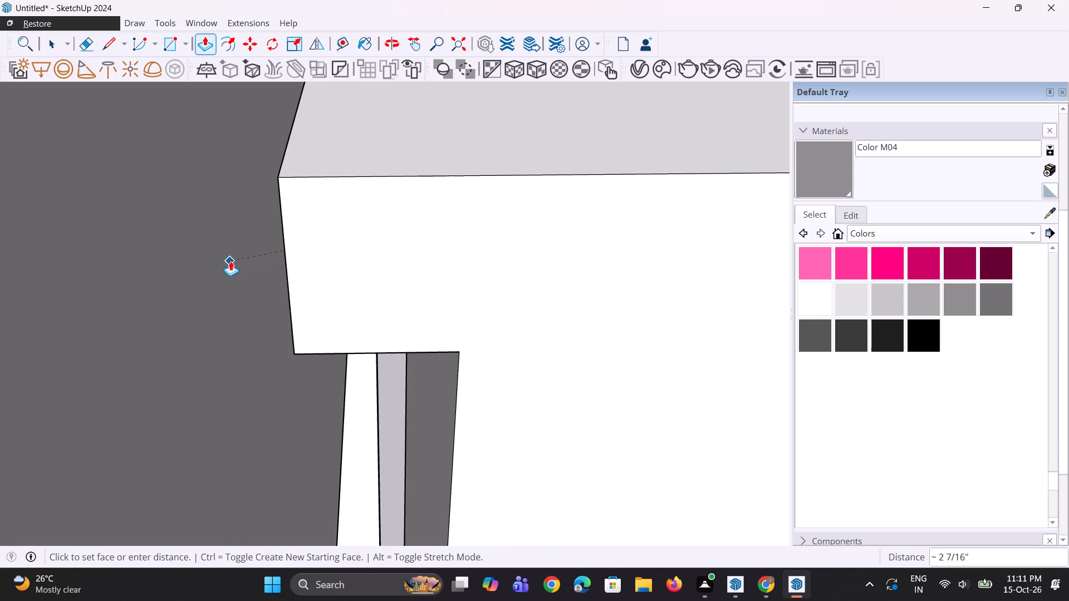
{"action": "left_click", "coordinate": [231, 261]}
Thin the post's upright by pushing its inner face below the lip about 2 7/16" outward.
{"action": "scroll", "coordinate": [252, 353], "scroll_direction": "down", "scroll_amount": 5}
{"action": "middle_click_drag", "start_coordinate": [367, 335], "coordinate": [151, 293]}
{"action": "scroll", "coordinate": [154, 288], "scroll_direction": "down", "scroll_amount": 6}
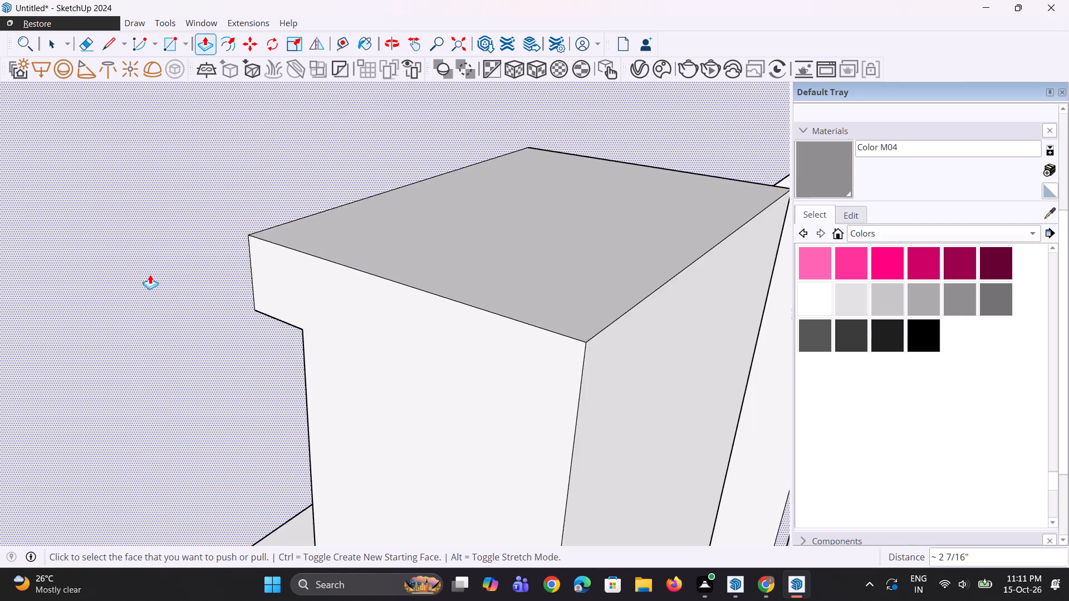
{"action": "scroll", "coordinate": [150, 272], "scroll_direction": "down", "scroll_amount": 5}
{"action": "scroll", "coordinate": [227, 316], "scroll_direction": "up", "scroll_amount": 6}
{"action": "middle_click_drag", "start_coordinate": [291, 368], "coordinate": [498, 362]}
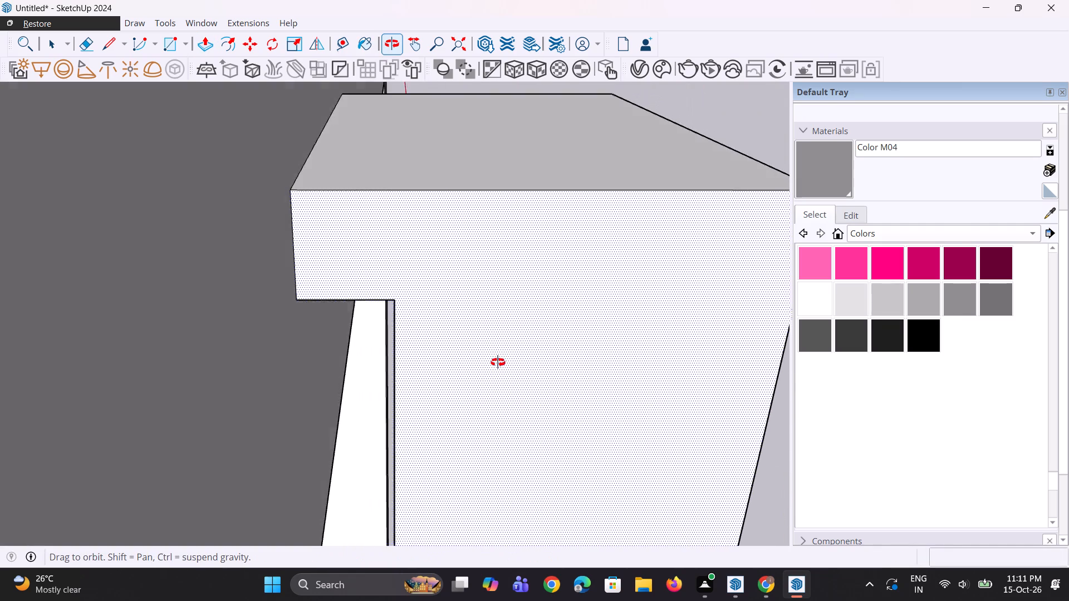
{"action": "middle_click_drag", "start_coordinate": [498, 362], "coordinate": [527, 356]}
{"action": "left_click", "coordinate": [404, 335]}
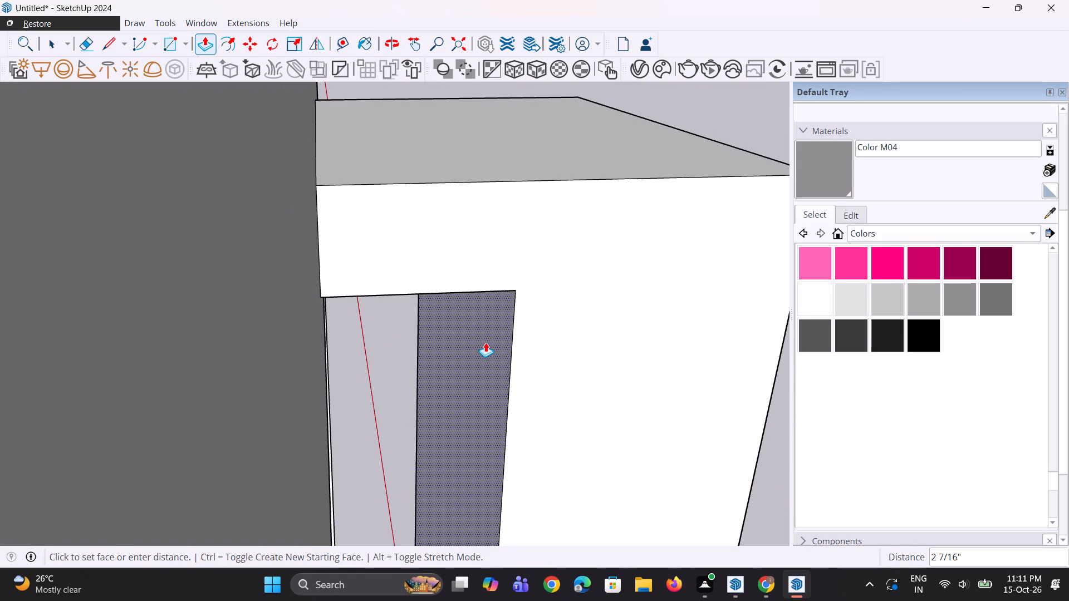
{"action": "left_click", "coordinate": [486, 342]}
Examine the lip at the post's top and its height against the roof canopy slab.
{"action": "middle_click_drag", "start_coordinate": [503, 361], "coordinate": [305, 335]}
{"action": "scroll", "coordinate": [300, 331], "scroll_direction": "up", "scroll_amount": 1}
{"action": "scroll", "coordinate": [297, 330], "scroll_direction": "down", "scroll_amount": 15}
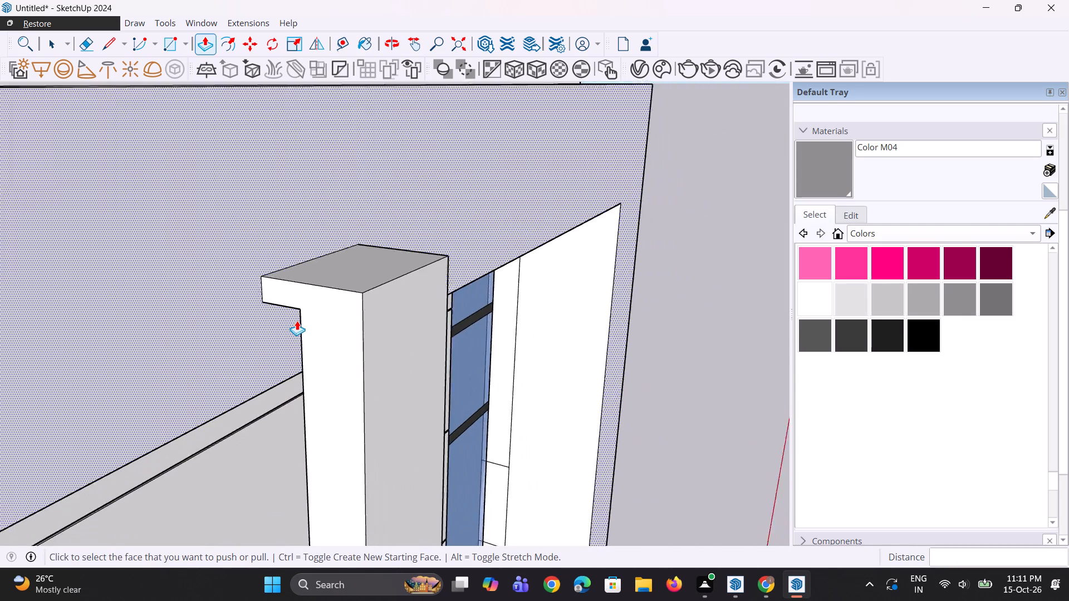
{"action": "scroll", "coordinate": [297, 321], "scroll_direction": "down", "scroll_amount": 14}
{"action": "scroll", "coordinate": [314, 354], "scroll_direction": "up", "scroll_amount": 4}
{"action": "scroll", "coordinate": [306, 348], "scroll_direction": "down", "scroll_amount": 5}
{"action": "middle_click_drag", "start_coordinate": [304, 346], "coordinate": [318, 280]}
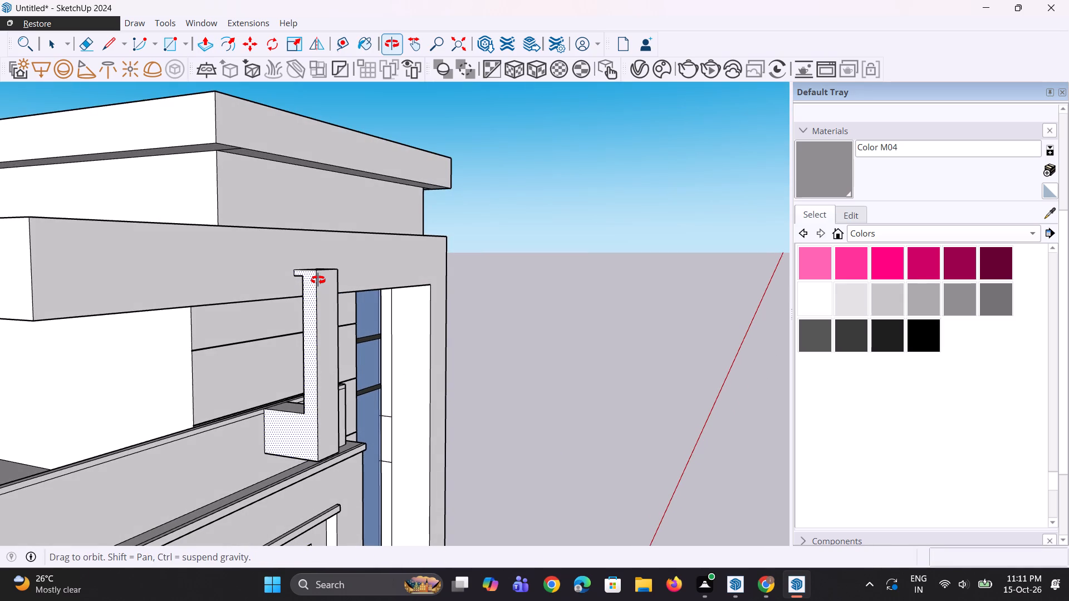
{"action": "middle_click_drag", "start_coordinate": [318, 280], "coordinate": [381, 324]}
Remove the post's lip by pushing the top down 2 3/4" and erasing the leftover lip edges.
{"action": "scroll", "coordinate": [319, 289], "scroll_direction": "up", "scroll_amount": 10}
{"action": "left_click", "coordinate": [353, 298]}
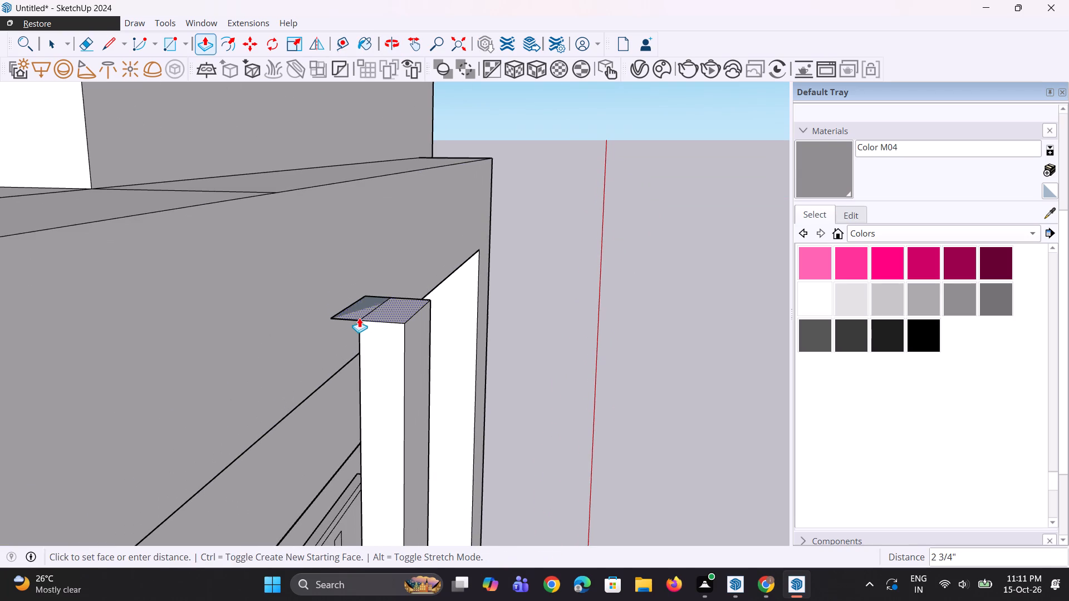
{"action": "left_click", "coordinate": [361, 323]}
{"action": "scroll", "coordinate": [357, 319], "scroll_direction": "up", "scroll_amount": 6}
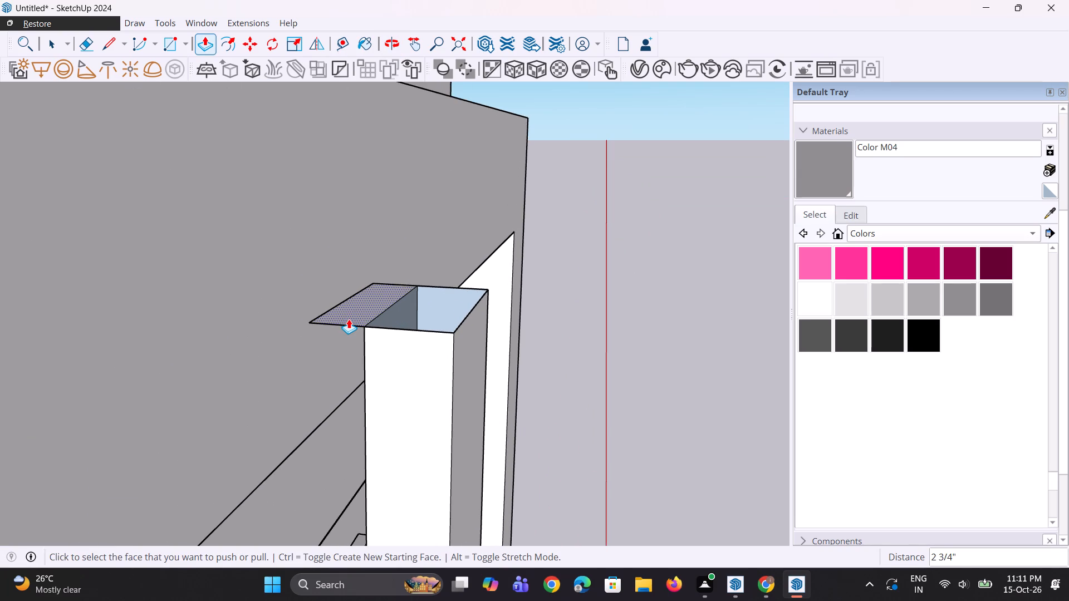
{"action": "key", "text": "space"}
{"action": "type", "text": "e"}
{"action": "left_click", "coordinate": [347, 328]}
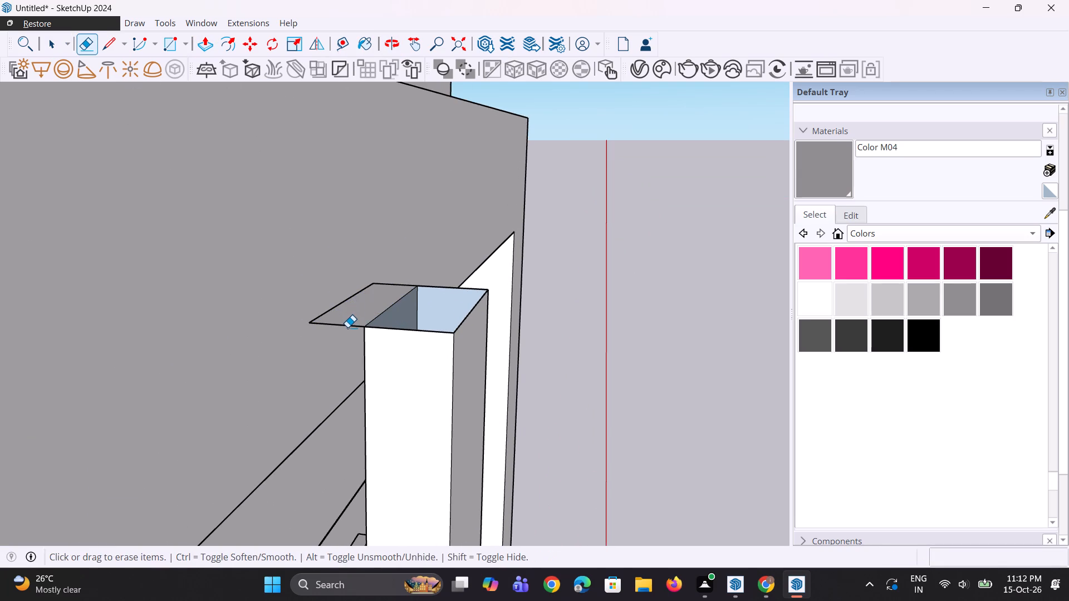
{"action": "left_click", "coordinate": [347, 327]}
{"action": "left_click", "coordinate": [347, 327]}
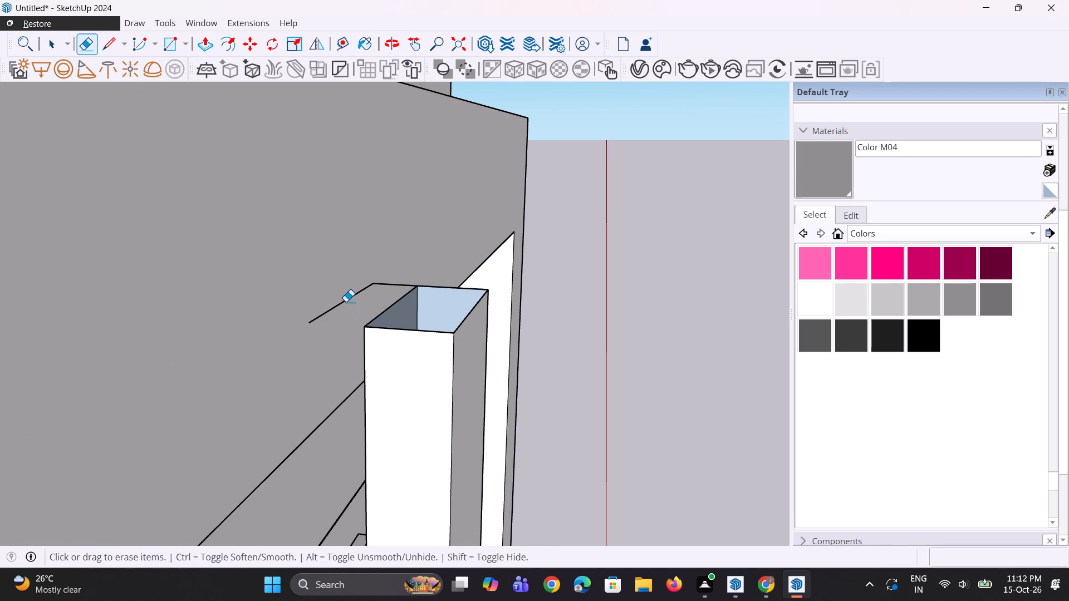
{"action": "left_click", "coordinate": [346, 301]}
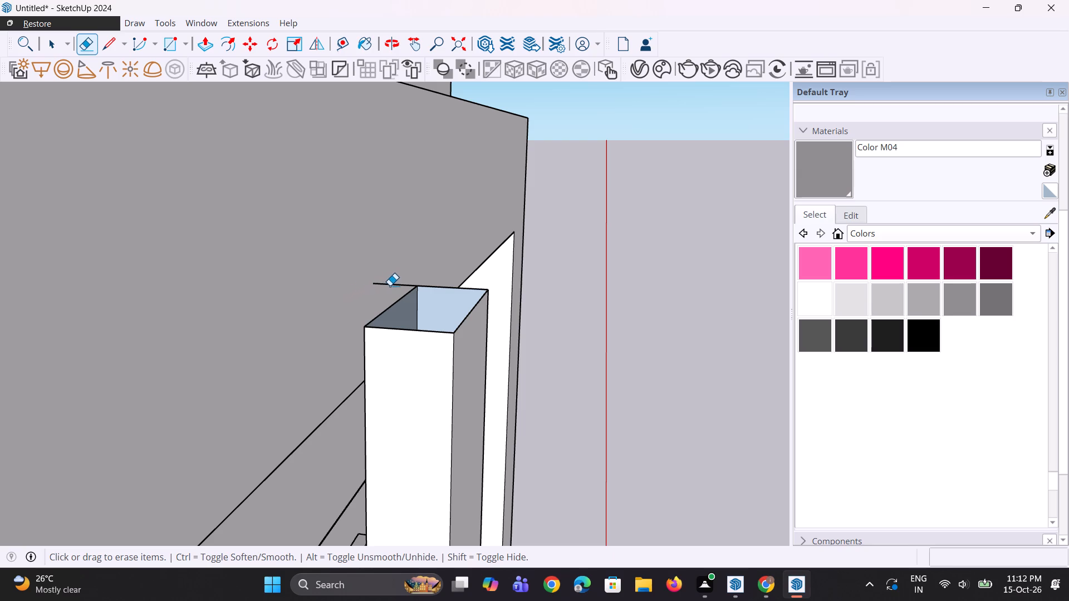
{"action": "left_click", "coordinate": [390, 285]}
Close the post's open top with a rectangle of about 1' 6" by 7 7/16" drawn corner to corner.
{"action": "scroll", "coordinate": [372, 290], "scroll_direction": "down", "scroll_amount": 4}
{"action": "middle_click_drag", "start_coordinate": [388, 353], "coordinate": [385, 427]}
{"action": "scroll", "coordinate": [384, 396], "scroll_direction": "up", "scroll_amount": 2}
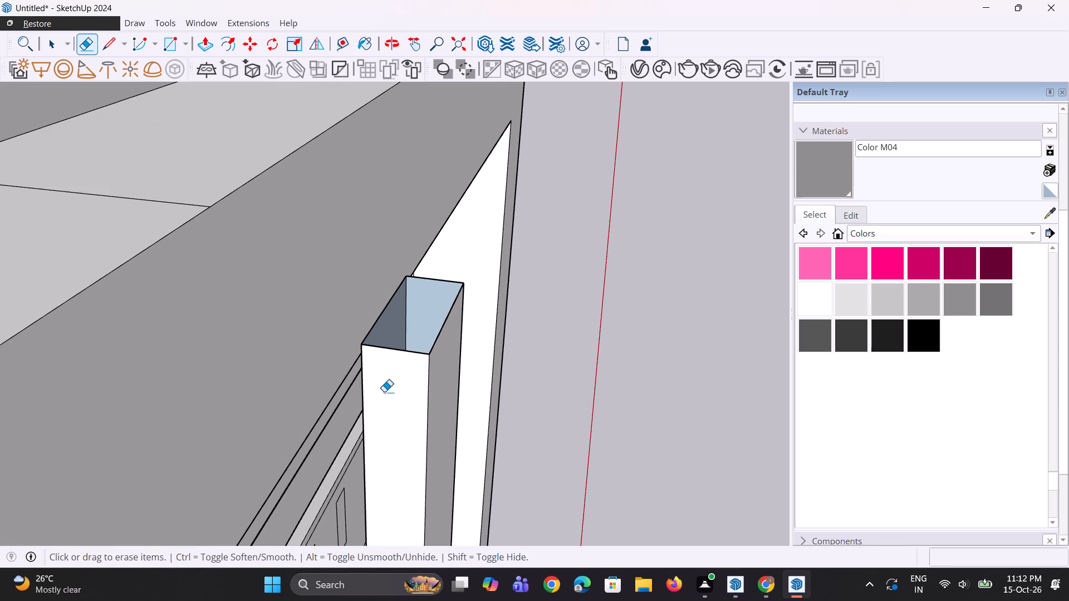
{"action": "key", "text": "r"}
{"action": "left_click", "coordinate": [364, 346]}
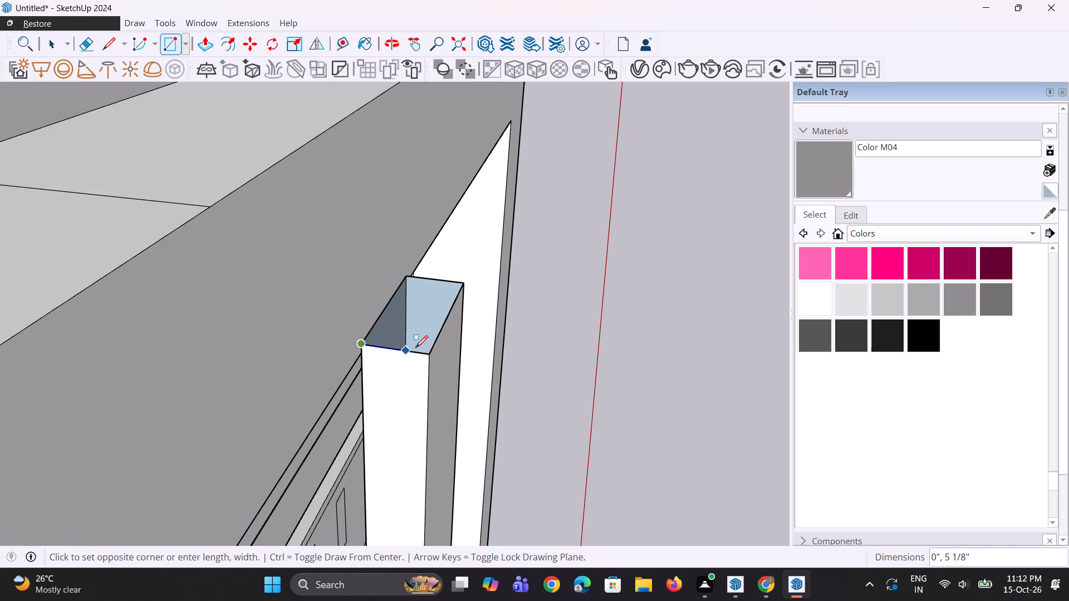
{"action": "left_click", "coordinate": [462, 284]}
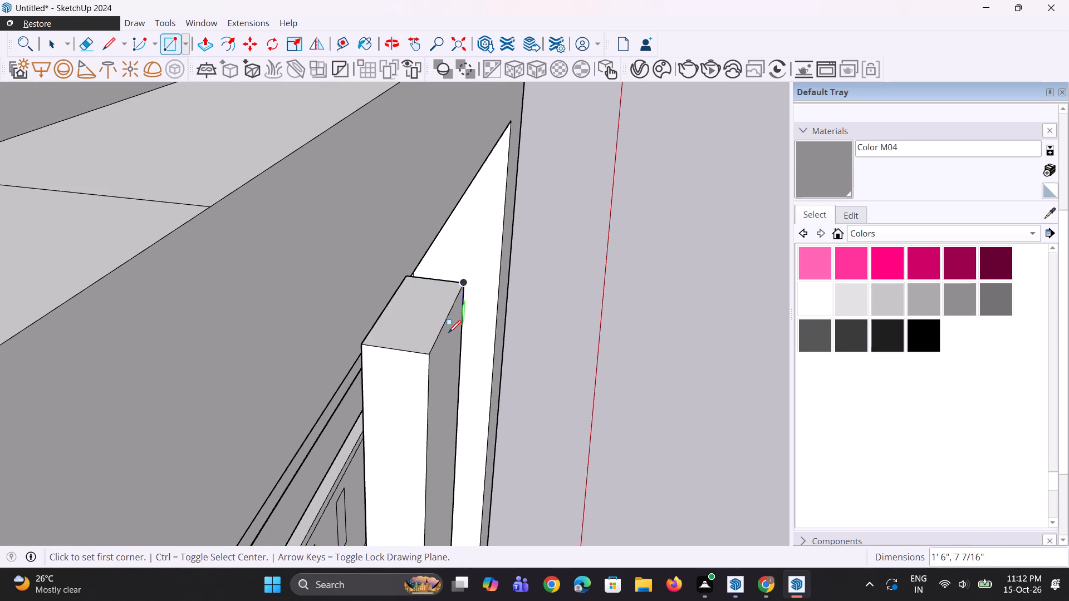
Pull the post's top face up about 1' 9 1/4".
{"action": "key", "text": "p"}
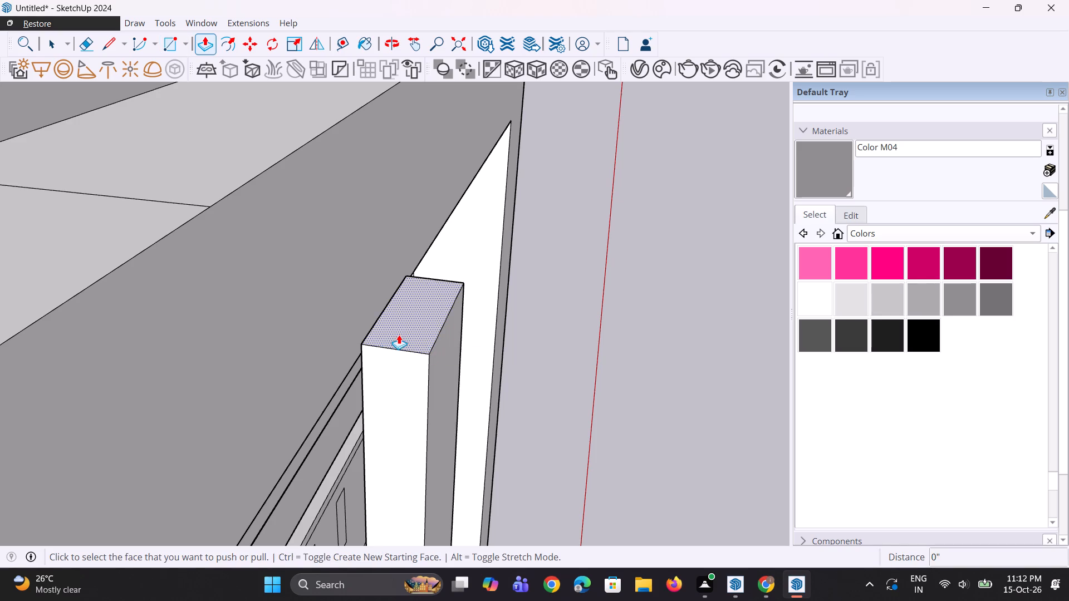
{"action": "left_click", "coordinate": [399, 334]}
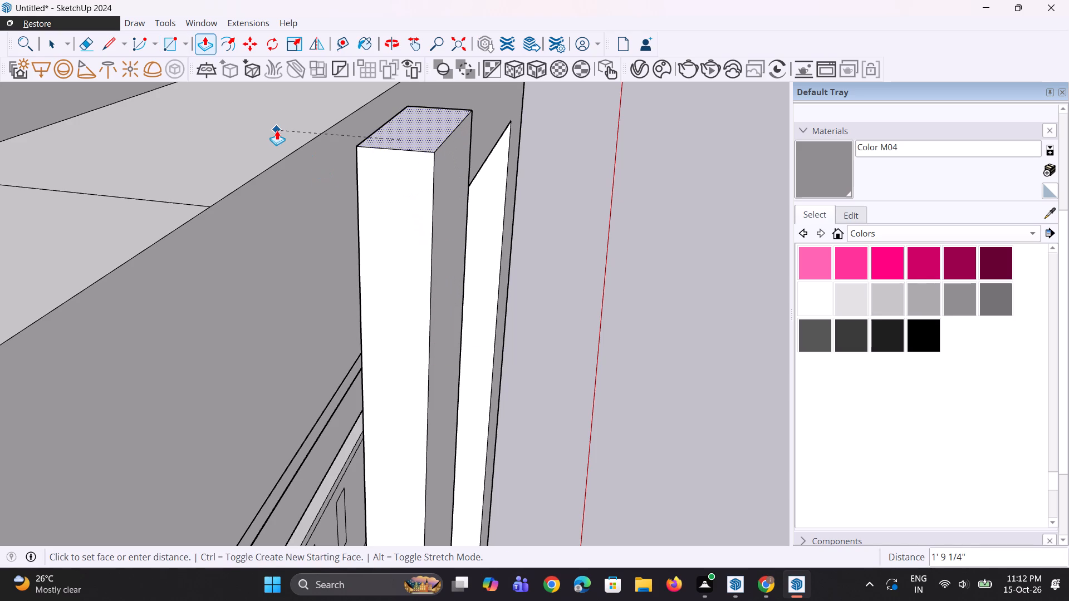
{"action": "left_click", "coordinate": [277, 130]}
Raise the post's top face about another 5 15/16" above the canopy slab.
{"action": "scroll", "coordinate": [300, 190], "scroll_direction": "down", "scroll_amount": 5}
{"action": "middle_click_drag", "start_coordinate": [340, 200], "coordinate": [280, 246]}
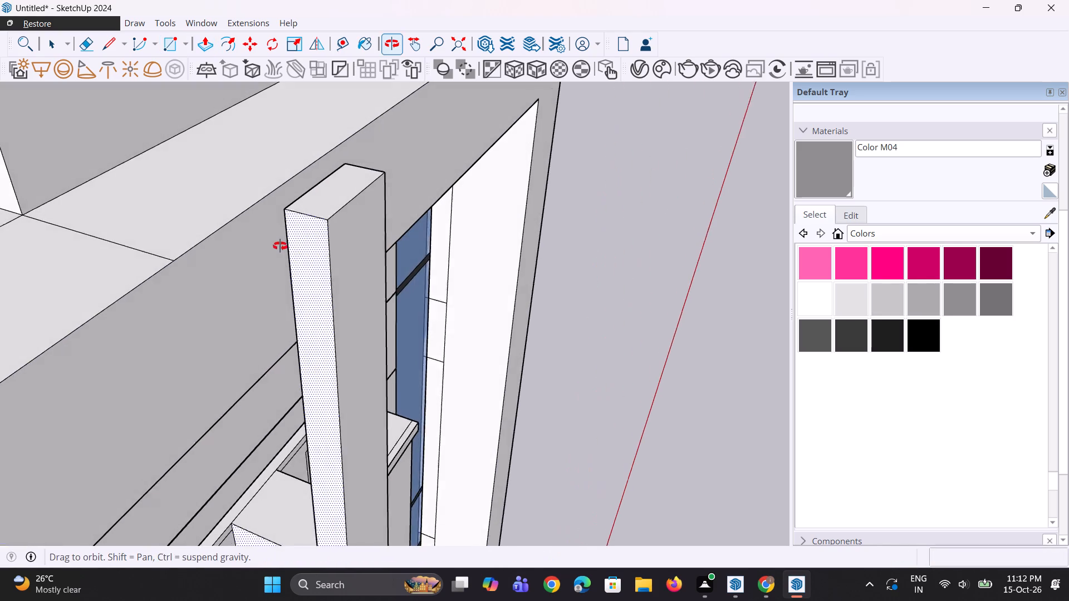
{"action": "middle_click_drag", "start_coordinate": [280, 246], "coordinate": [279, 246]}
{"action": "left_click", "coordinate": [341, 191]}
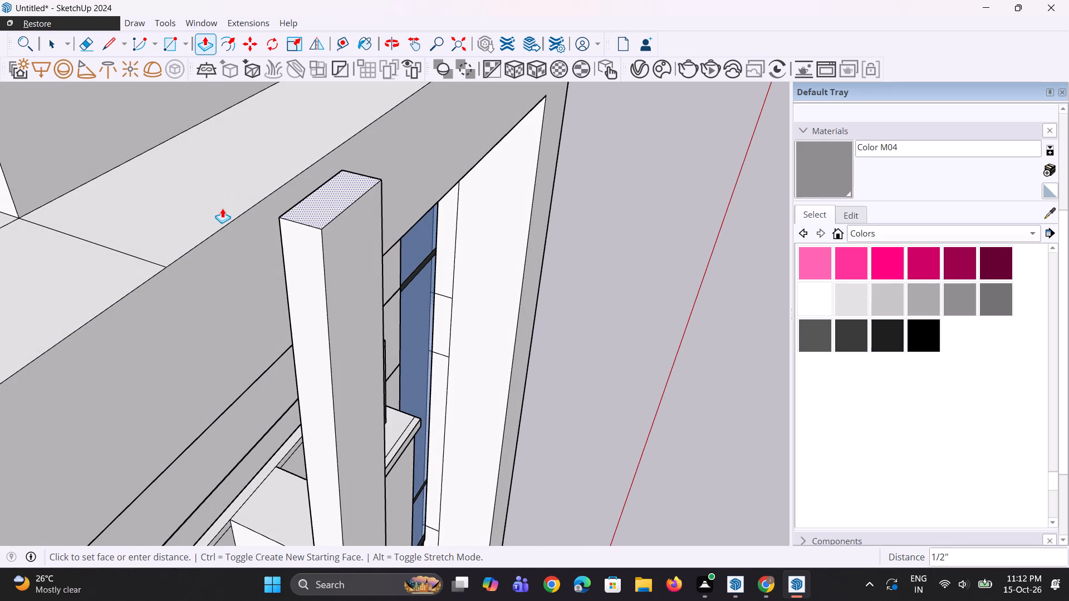
{"action": "left_click", "coordinate": [197, 253]}
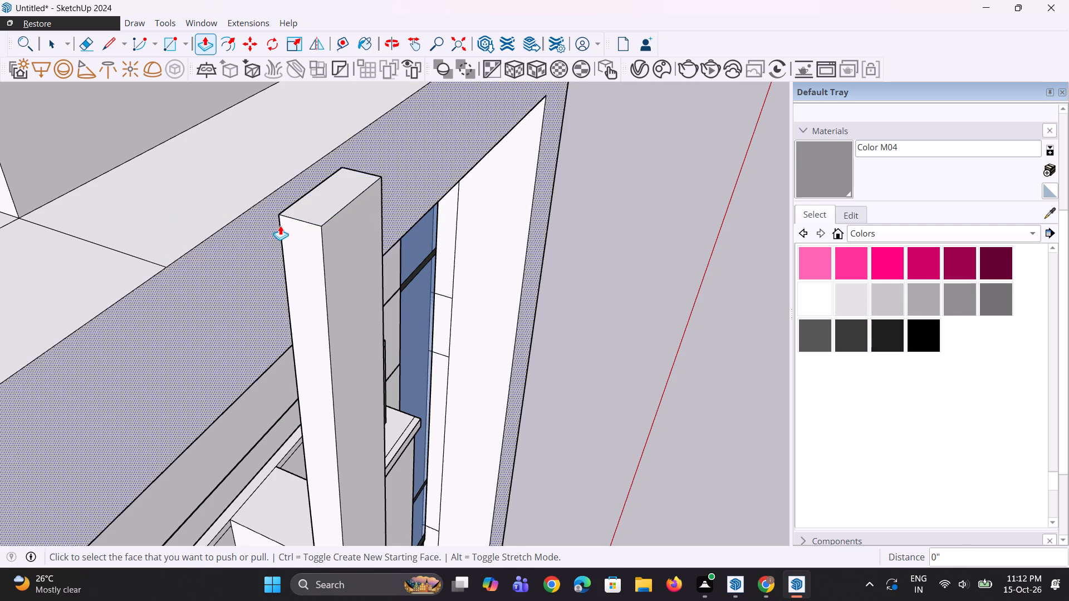
{"action": "scroll", "coordinate": [289, 223], "scroll_direction": "up", "scroll_amount": 4}
{"action": "middle_click_drag", "start_coordinate": [257, 256], "coordinate": [496, 285]}
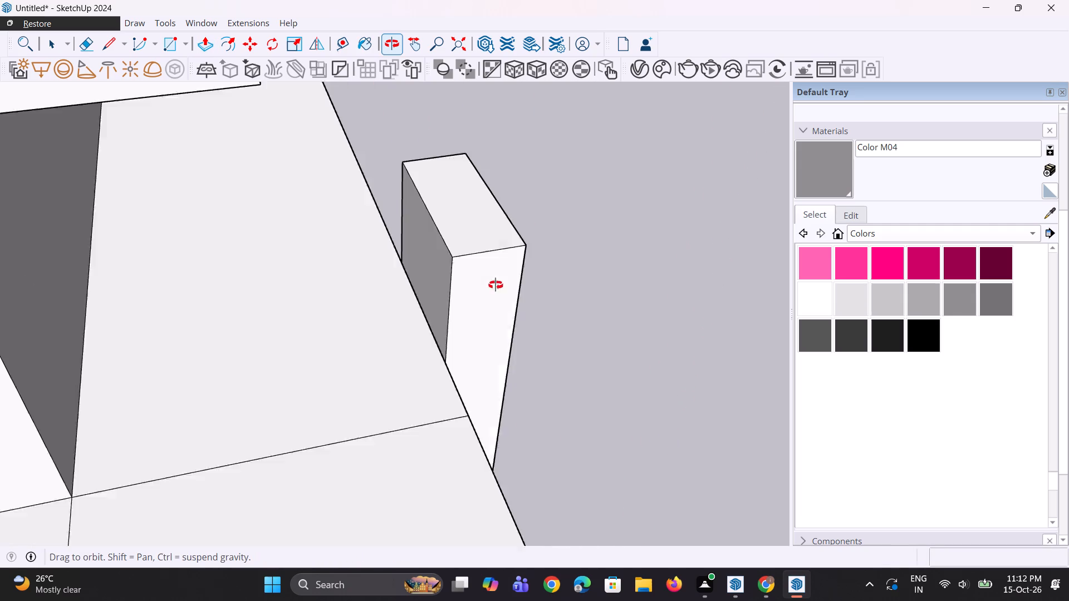
{"action": "middle_click_drag", "start_coordinate": [496, 285], "coordinate": [522, 270]}
{"action": "left_click", "coordinate": [508, 201]}
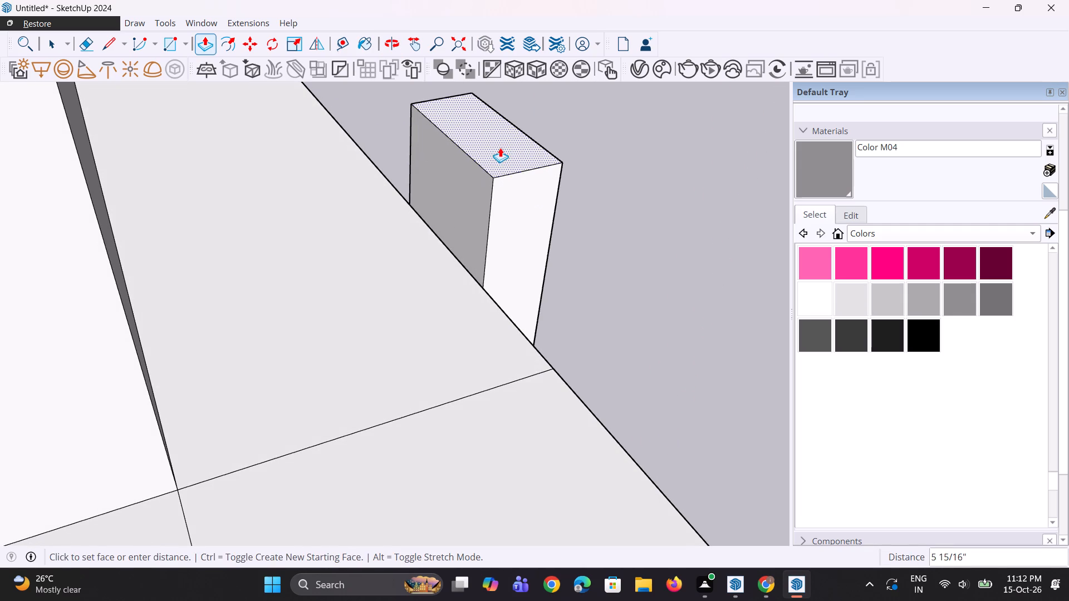
{"action": "left_click", "coordinate": [500, 147]}
Copy the post's inner top edge about 8 13/16" down its canopy-side face.
{"action": "key", "text": "space"}
{"action": "key", "text": "space"}
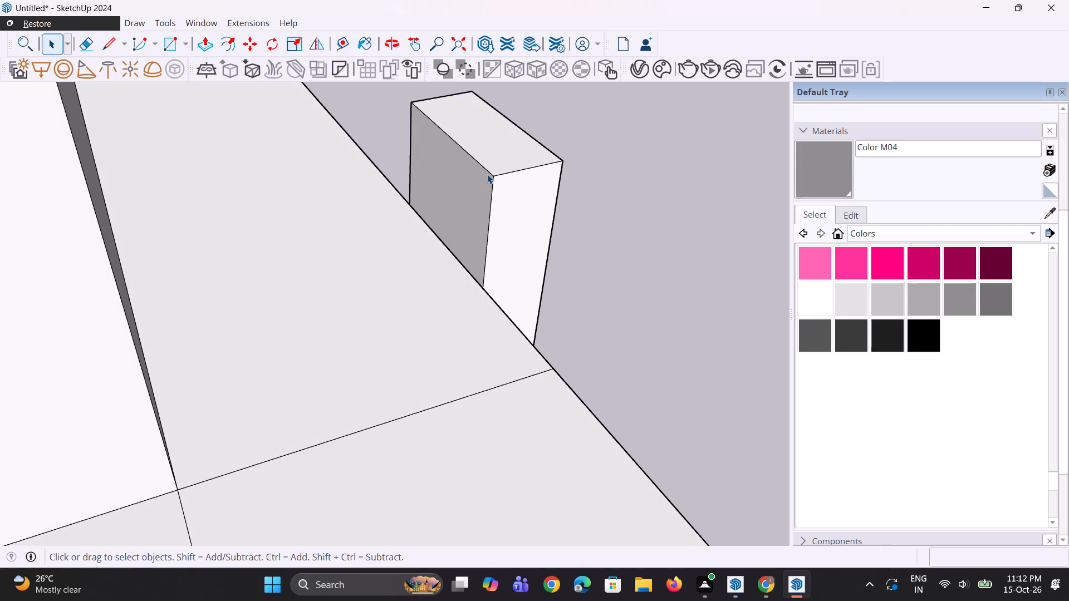
{"action": "left_click", "coordinate": [487, 173]}
{"action": "key", "text": "m"}
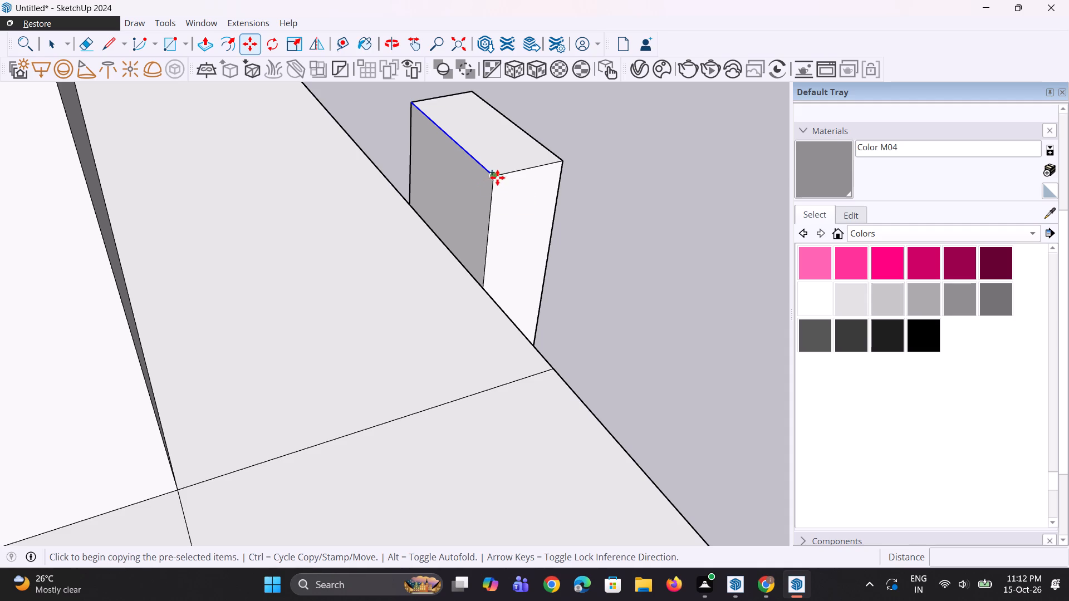
{"action": "left_click", "coordinate": [497, 178]}
{"action": "left_click", "coordinate": [483, 257]}
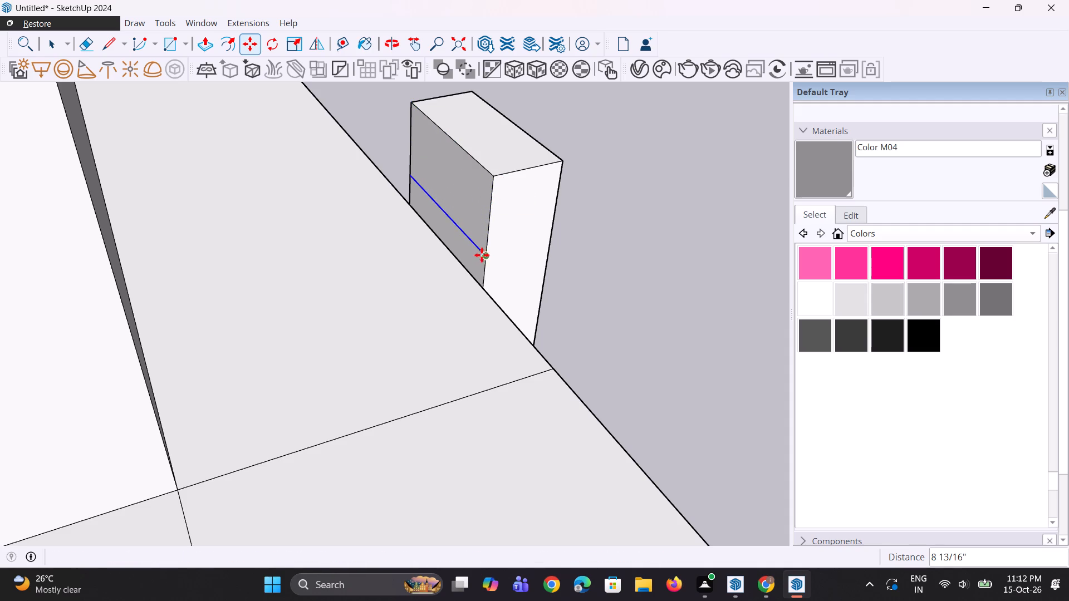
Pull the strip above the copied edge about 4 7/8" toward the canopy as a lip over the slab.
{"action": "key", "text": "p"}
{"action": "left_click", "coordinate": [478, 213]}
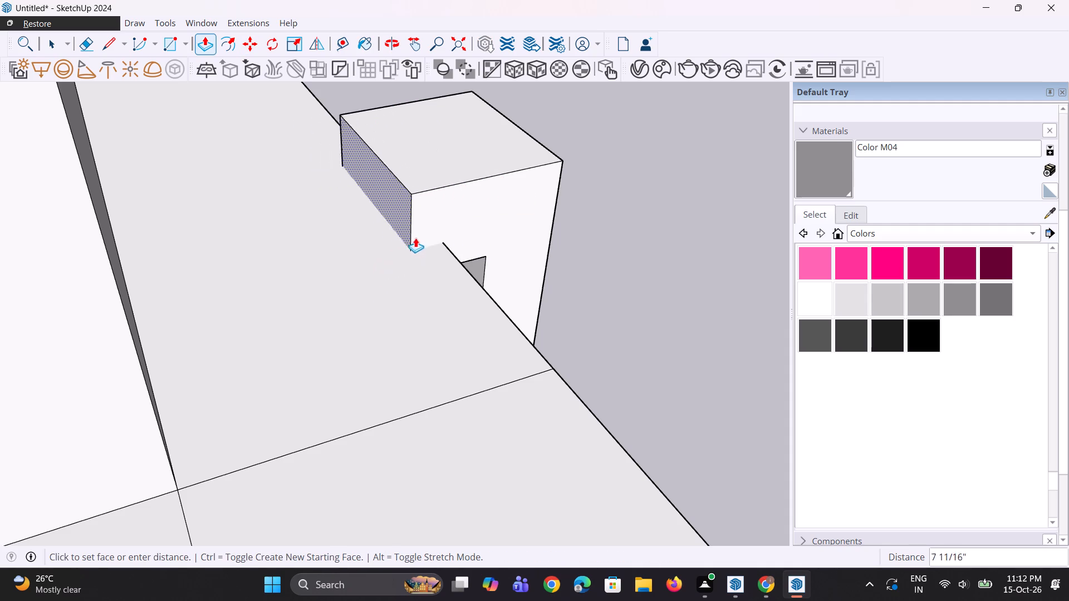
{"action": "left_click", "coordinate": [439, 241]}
Examine the post's top lip and foot against the canopy and parapet from the side, front and above.
{"action": "middle_click_drag", "start_coordinate": [434, 258], "coordinate": [196, 248]}
{"action": "scroll", "coordinate": [227, 259], "scroll_direction": "up", "scroll_amount": 1}
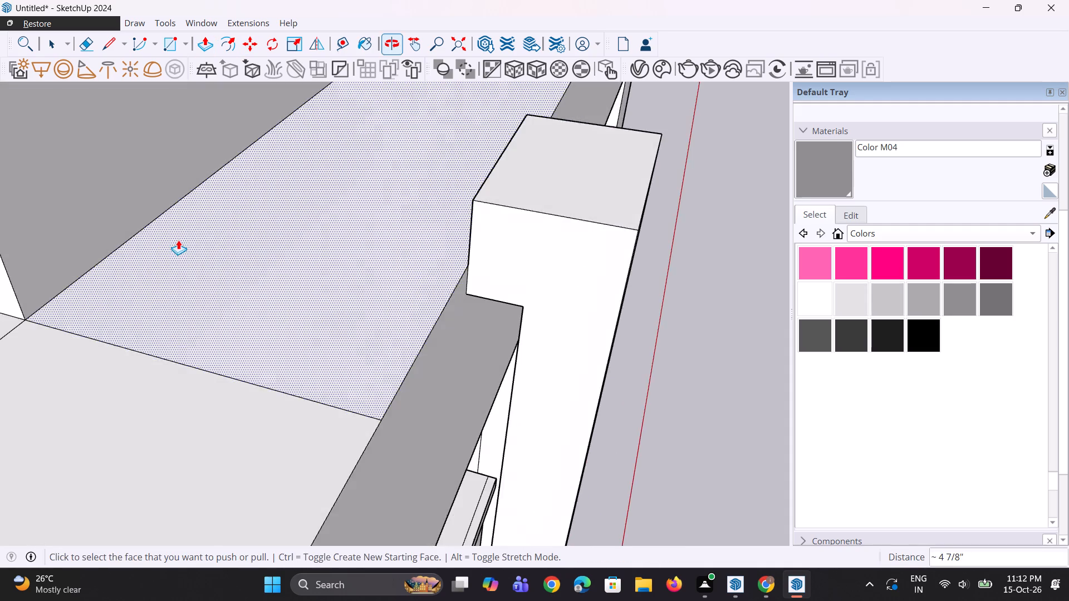
{"action": "scroll", "coordinate": [176, 239], "scroll_direction": "down", "scroll_amount": 11}
{"action": "middle_click_drag", "start_coordinate": [332, 338], "coordinate": [261, 244]}
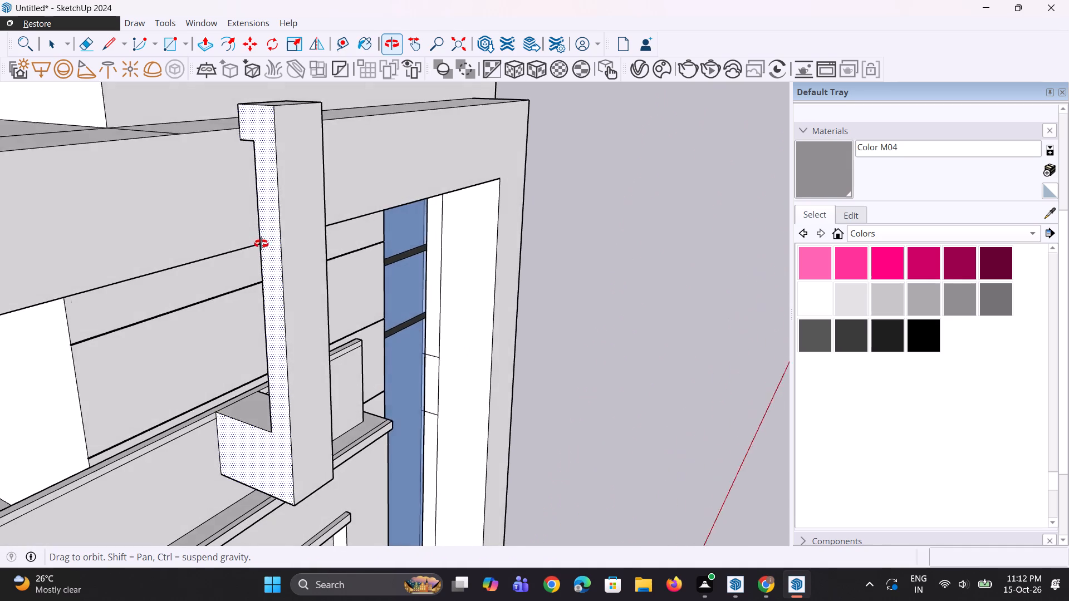
{"action": "middle_click_drag", "start_coordinate": [261, 244], "coordinate": [27, 171]}
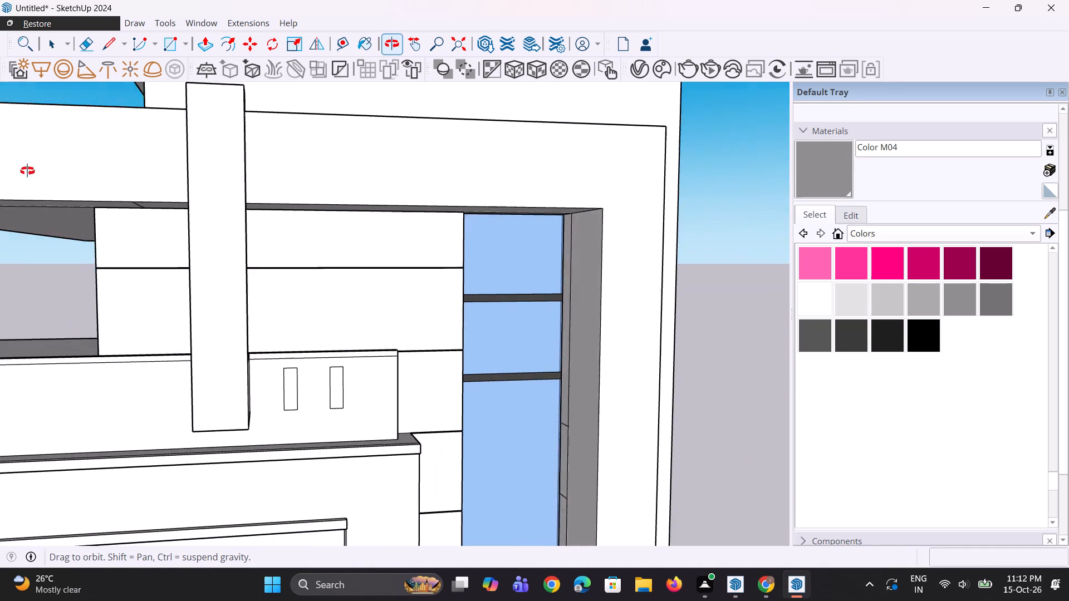
{"action": "middle_click_drag", "start_coordinate": [27, 171], "coordinate": [0, 182]}
{"action": "middle_click_drag", "start_coordinate": [168, 203], "coordinate": [176, 224]}
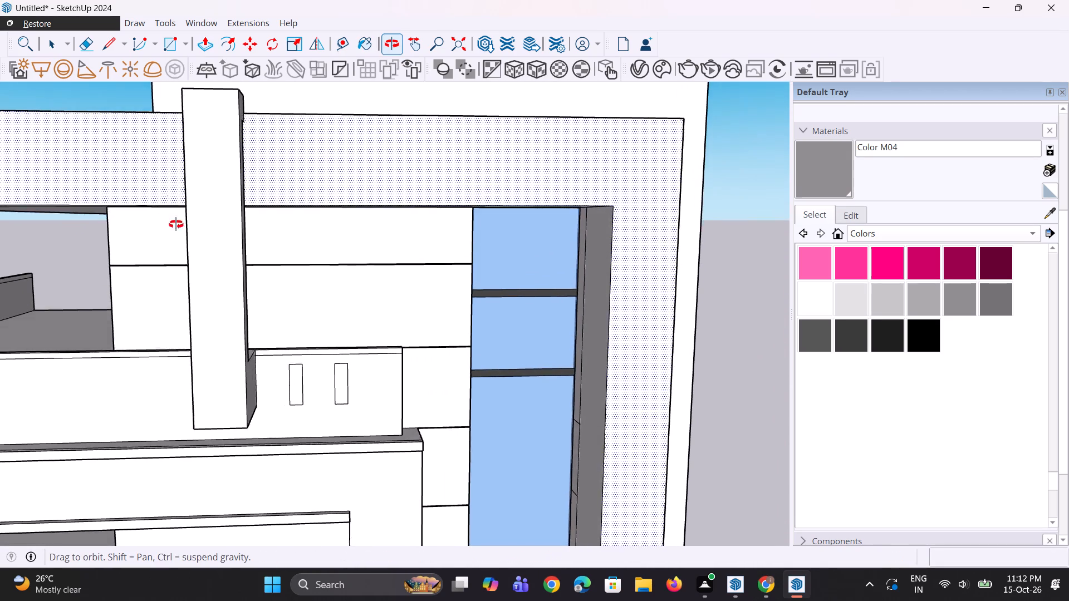
{"action": "middle_click_drag", "start_coordinate": [176, 224], "coordinate": [547, 306]}
{"action": "scroll", "coordinate": [489, 257], "scroll_direction": "up", "scroll_amount": 1}
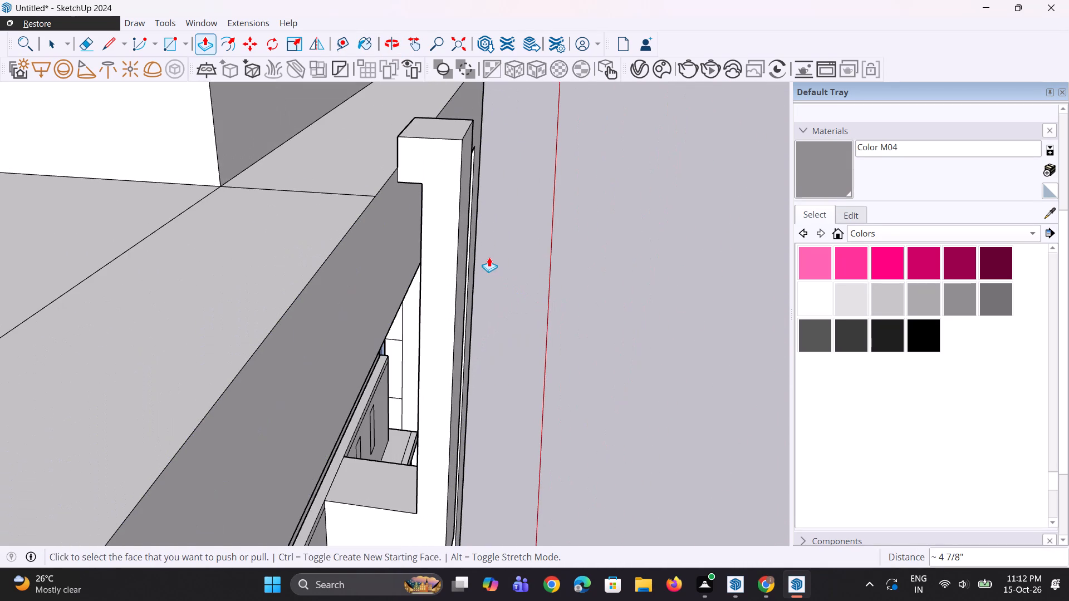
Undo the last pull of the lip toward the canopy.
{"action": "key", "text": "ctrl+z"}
Raise the vertical post's top face about 8 9/16".
{"action": "middle_click_drag", "start_coordinate": [417, 199], "coordinate": [463, 277]}
{"action": "left_click", "coordinate": [504, 240]}
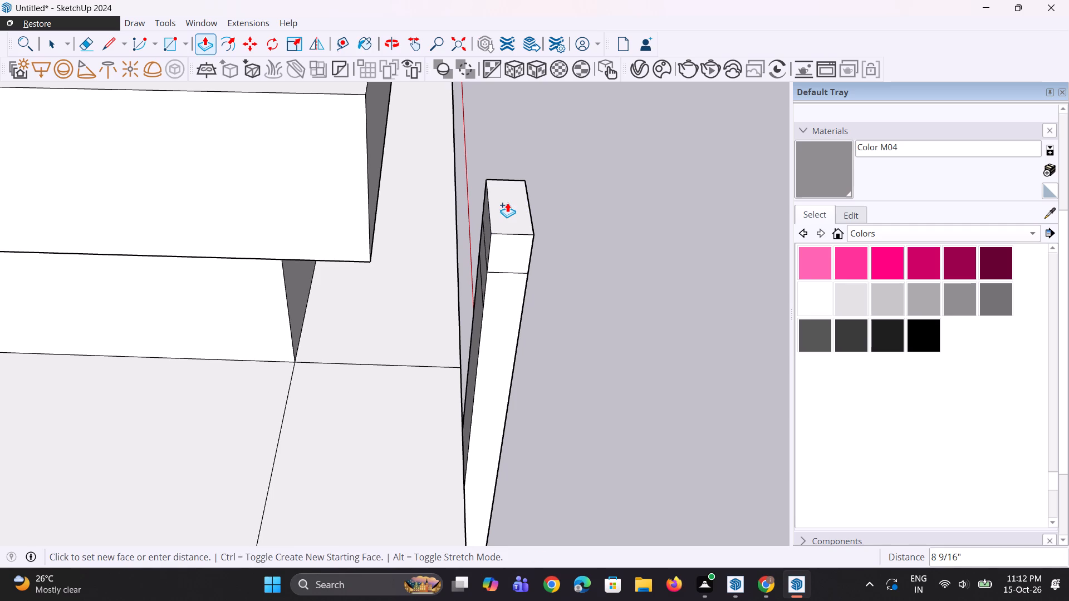
{"action": "left_click", "coordinate": [507, 203]}
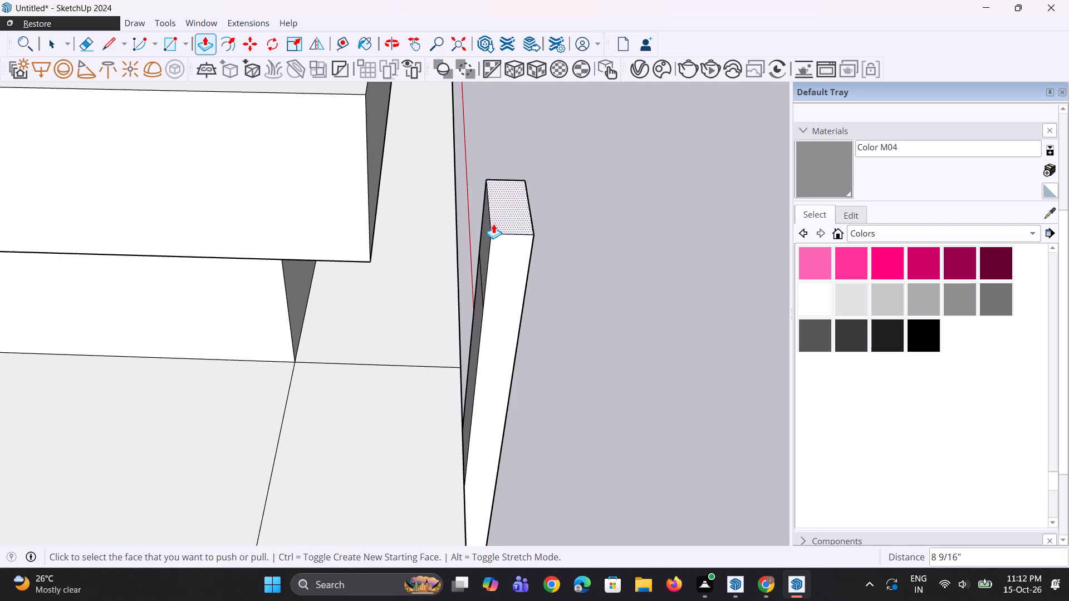
Move the dividing edge on the post's canopy-side face up about 6 1/16".
{"action": "left_click", "coordinate": [484, 235]}
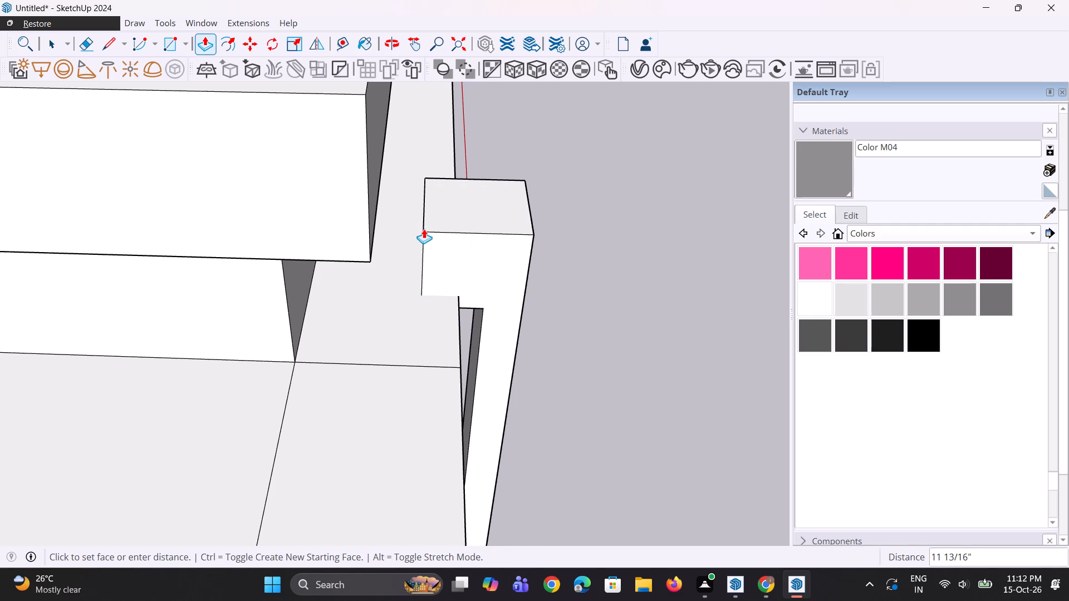
{"action": "key", "text": "Escape"}
{"action": "middle_click_drag", "start_coordinate": [447, 255], "coordinate": [477, 258]}
{"action": "scroll", "coordinate": [504, 282], "scroll_direction": "up", "scroll_amount": 2}
{"action": "key", "text": "c"}
{"action": "key", "text": "space"}
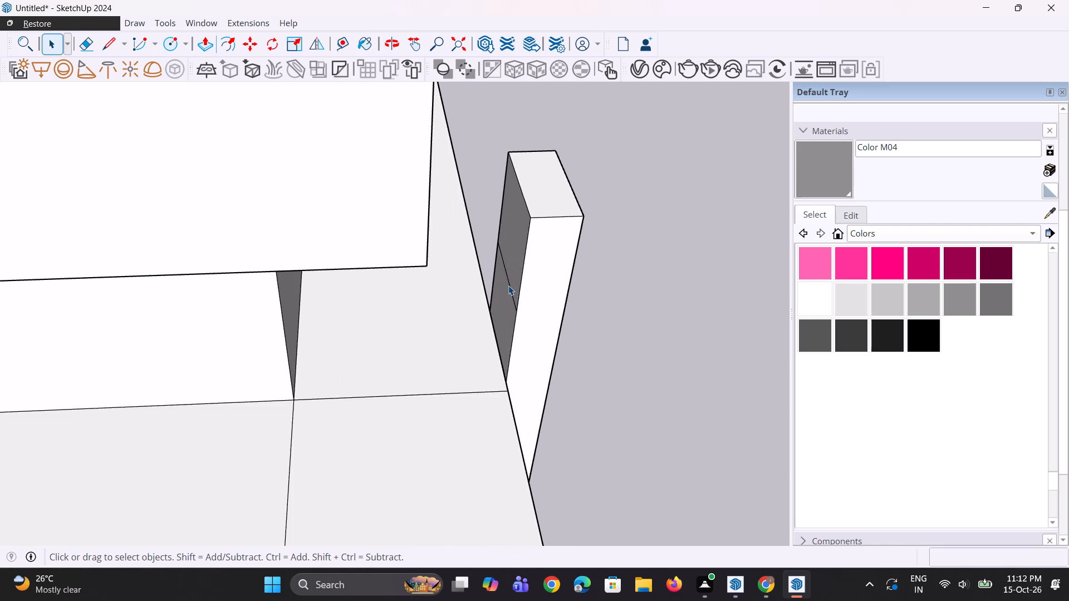
{"action": "left_click", "coordinate": [508, 285]}
{"action": "scroll", "coordinate": [514, 315], "scroll_direction": "up", "scroll_amount": 2}
{"action": "key", "text": "m"}
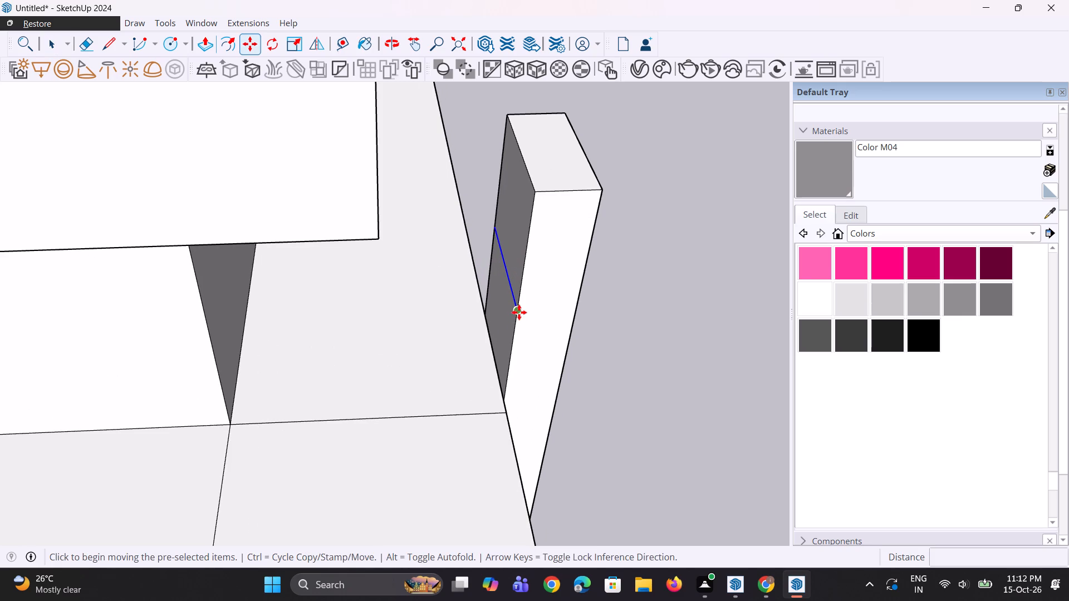
{"action": "left_click", "coordinate": [519, 312]}
{"action": "left_click", "coordinate": [519, 273]}
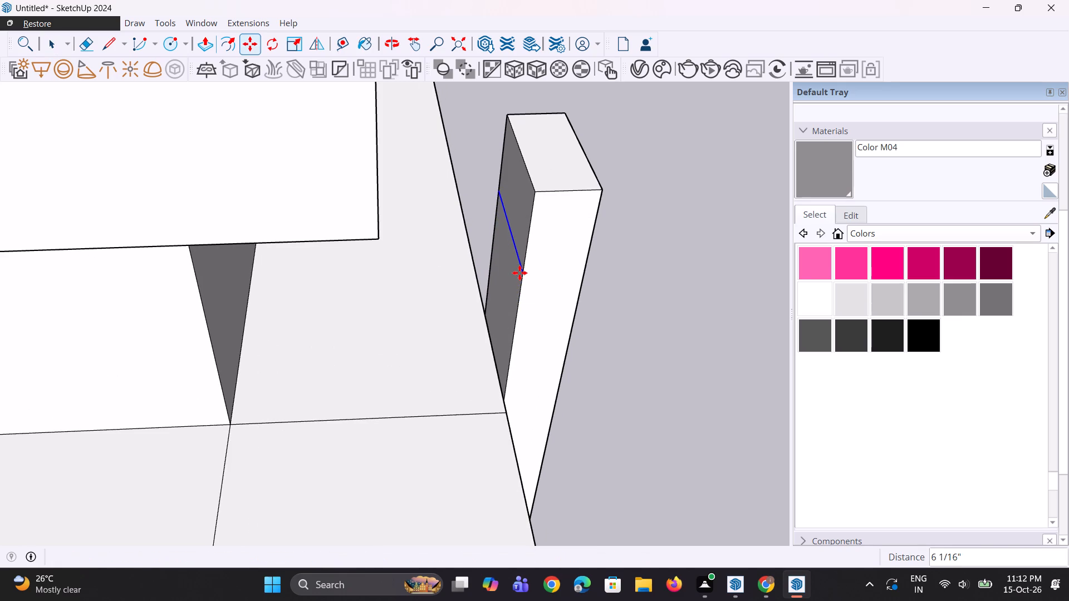
Pull the strip above the moved edge about 2' 9 1/16" inward over the canopy slab as the post's top hook.
{"action": "key", "text": "p"}
{"action": "left_click", "coordinate": [523, 218]}
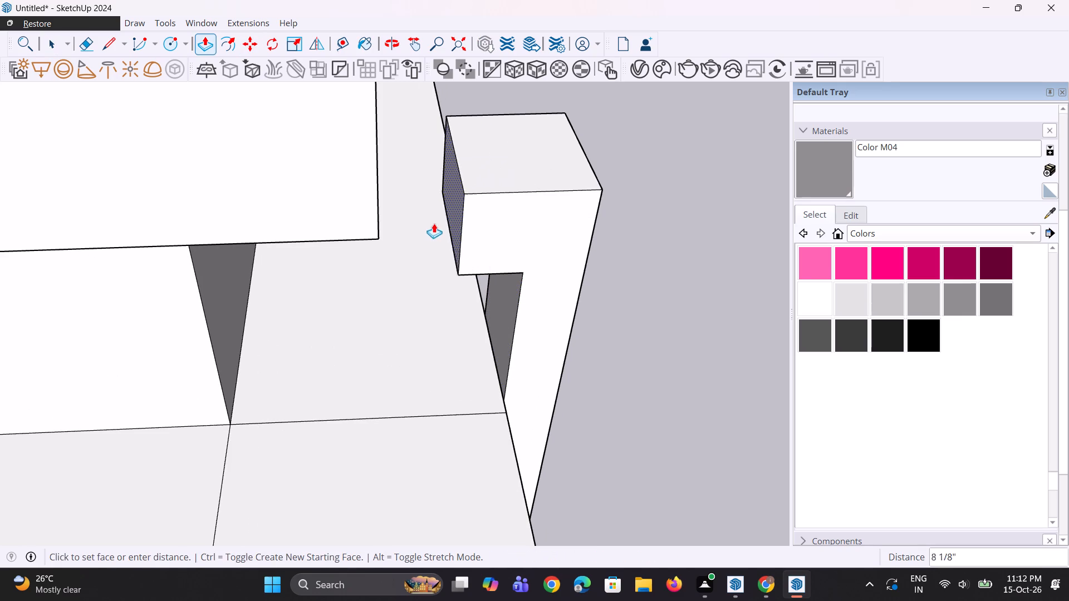
{"action": "left_click", "coordinate": [200, 280]}
Pull the small parapet rectangle nearest the post outward about 2' 6 11/16" to form a second block.
{"action": "middle_click_drag", "start_coordinate": [543, 366], "coordinate": [246, 329]}
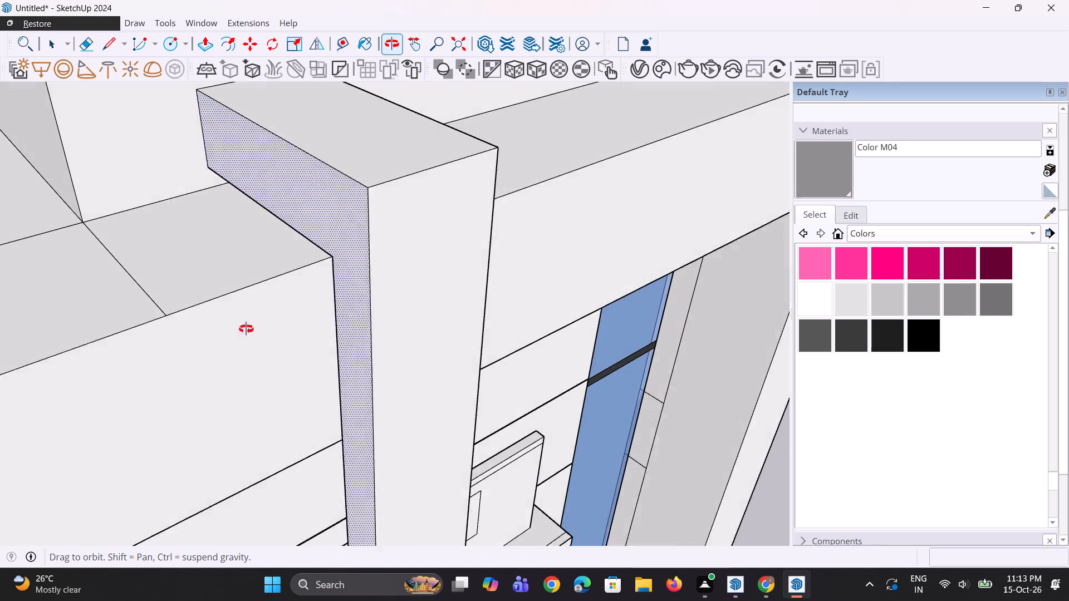
{"action": "middle_click_drag", "start_coordinate": [246, 329], "coordinate": [244, 328]}
{"action": "scroll", "coordinate": [231, 320], "scroll_direction": "down", "scroll_amount": 13}
{"action": "scroll", "coordinate": [310, 403], "scroll_direction": "up", "scroll_amount": 1}
{"action": "middle_click_drag", "start_coordinate": [310, 403], "coordinate": [103, 321]}
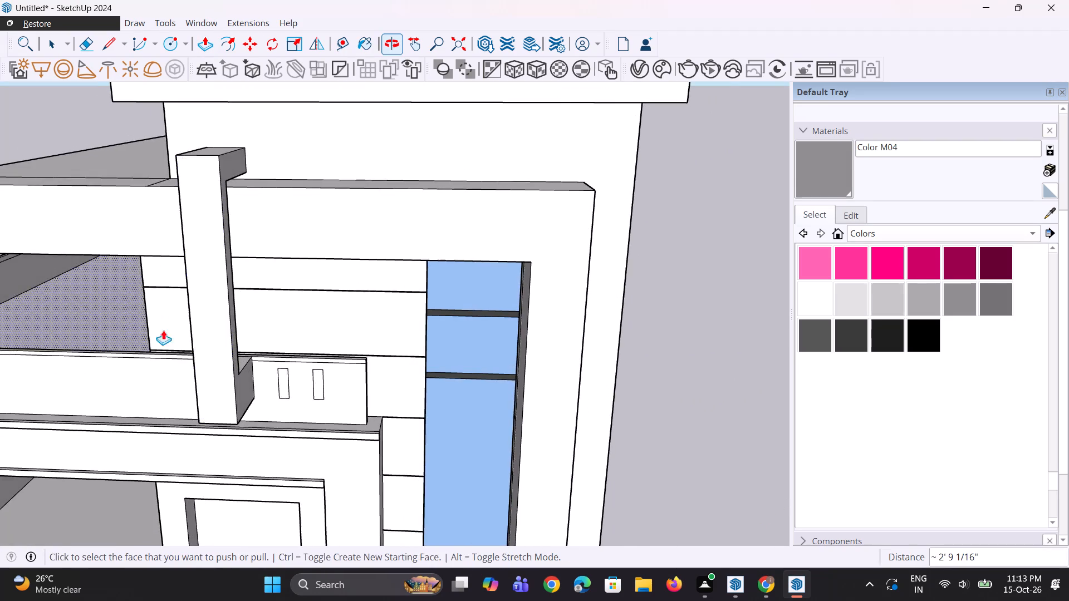
{"action": "scroll", "coordinate": [244, 370], "scroll_direction": "up", "scroll_amount": 5}
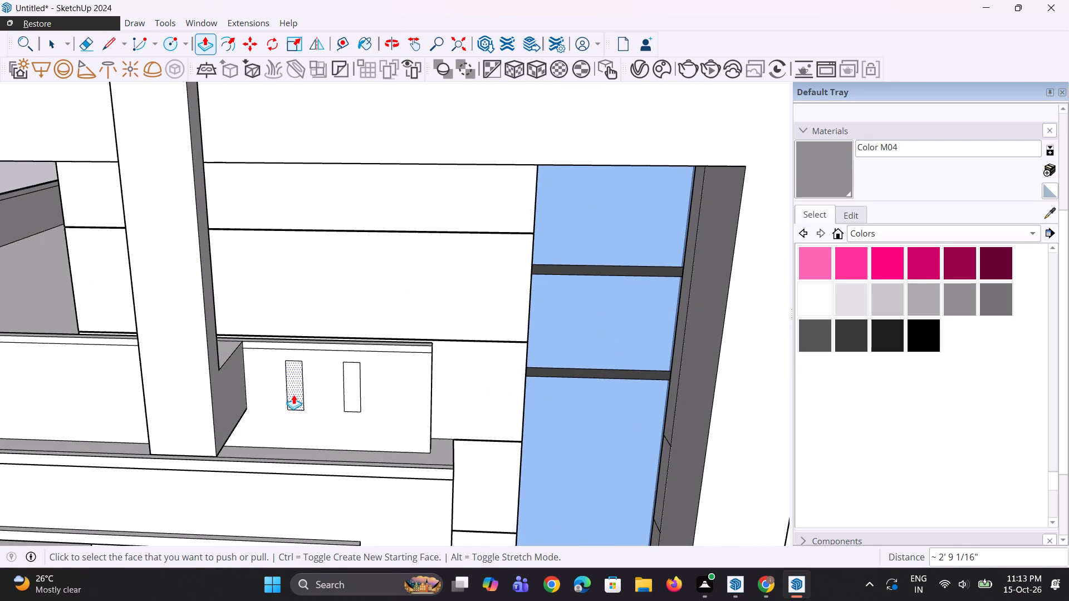
{"action": "left_click", "coordinate": [293, 395]}
{"action": "left_click", "coordinate": [188, 375]}
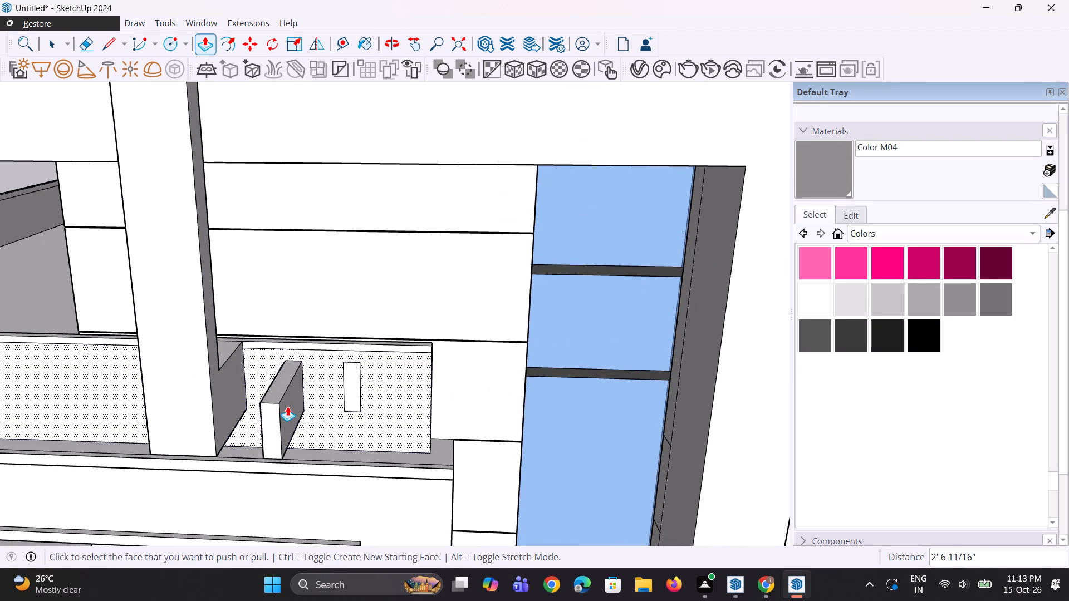
Widen the new block on both sides, pulling its post-facing side out about 5 5/16".
{"action": "left_click", "coordinate": [282, 413]}
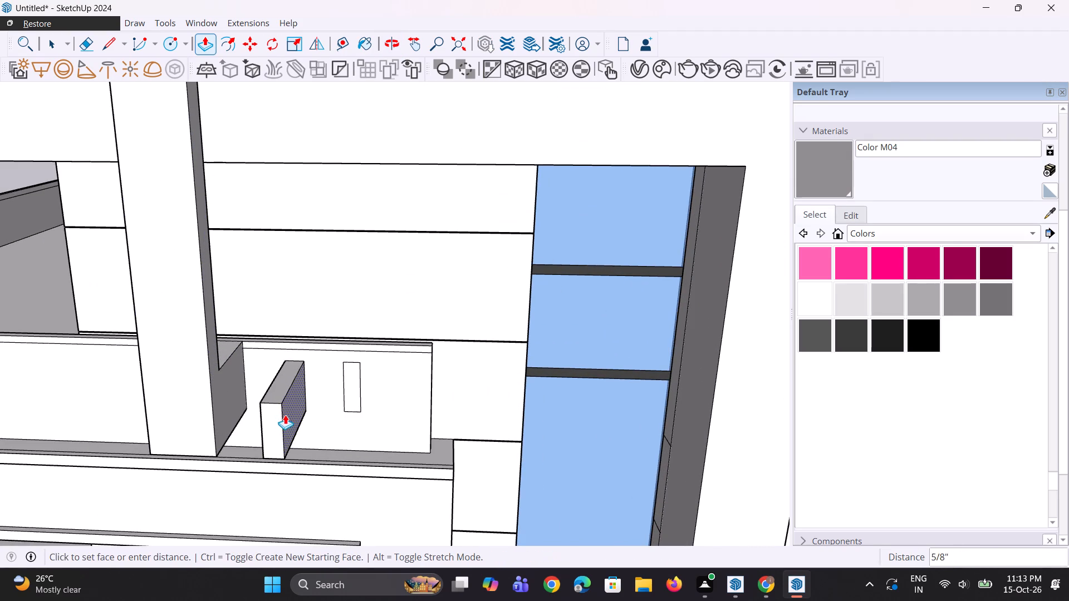
{"action": "left_click", "coordinate": [316, 420]}
{"action": "scroll", "coordinate": [264, 416], "scroll_direction": "up", "scroll_amount": 1}
{"action": "middle_click_drag", "start_coordinate": [264, 416], "coordinate": [364, 412]}
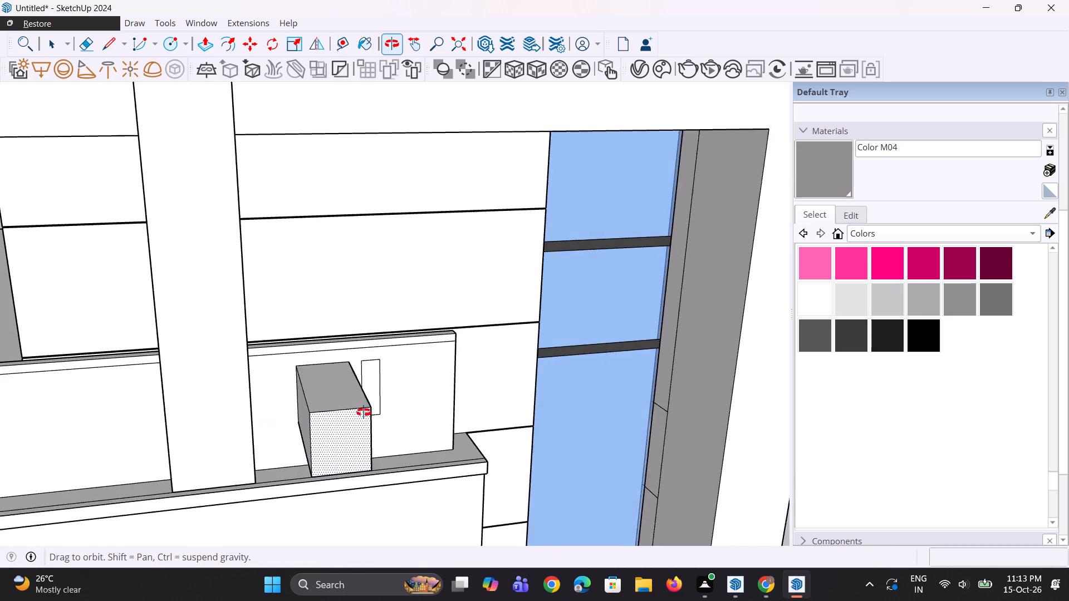
{"action": "middle_click_drag", "start_coordinate": [364, 412], "coordinate": [389, 412]}
{"action": "left_click", "coordinate": [327, 416]}
{"action": "left_click", "coordinate": [305, 421]}
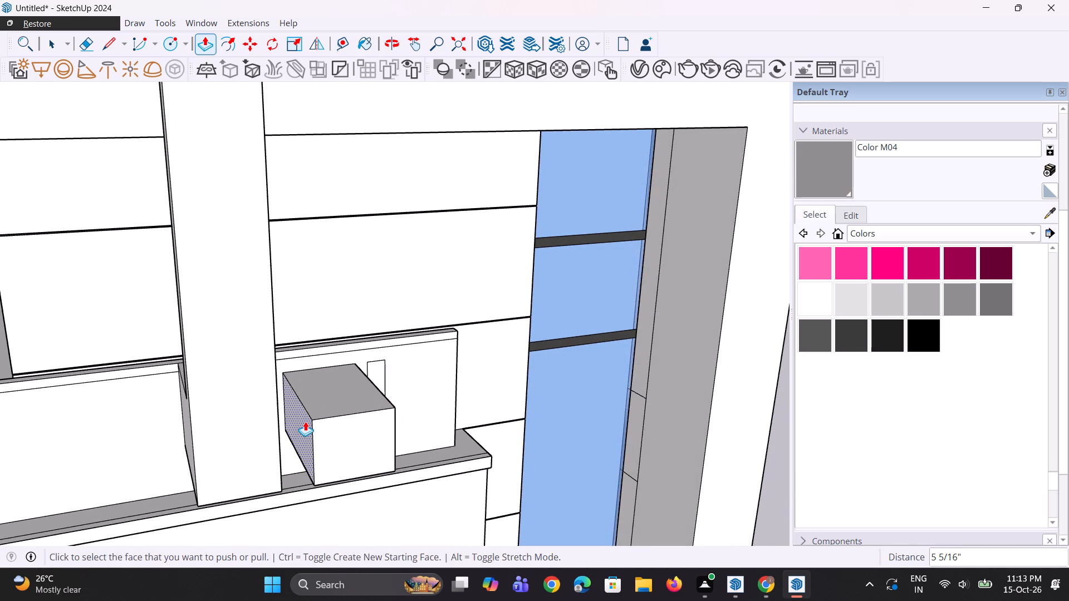
{"action": "left_click", "coordinate": [338, 408]}
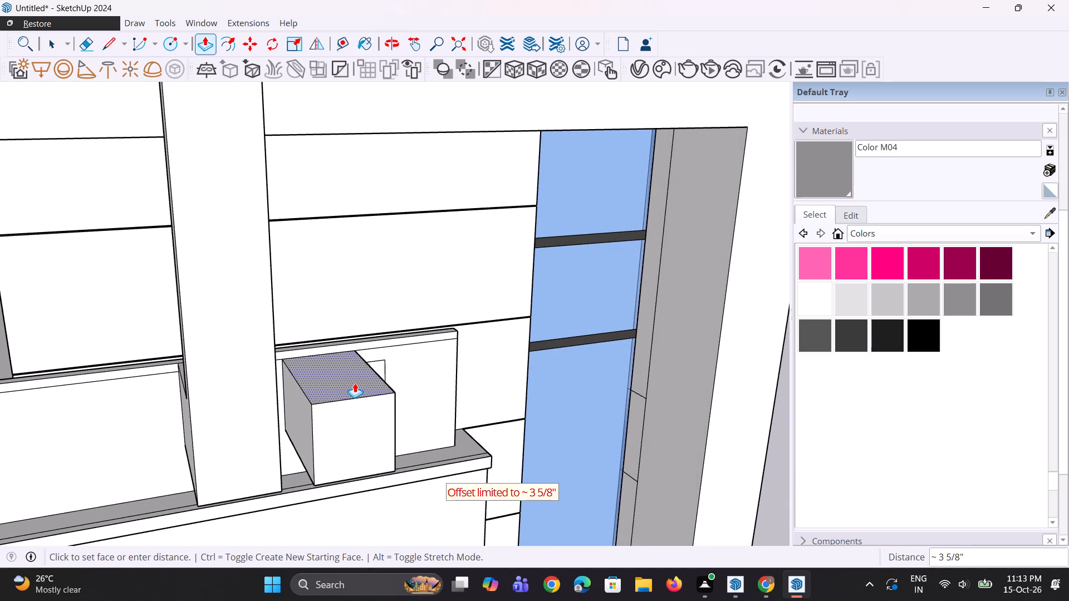
{"action": "key", "text": "ctrl+z"}
Push the block's side facing away from the post slightly inward to narrow it.
{"action": "middle_click_drag", "start_coordinate": [383, 428], "coordinate": [331, 421]}
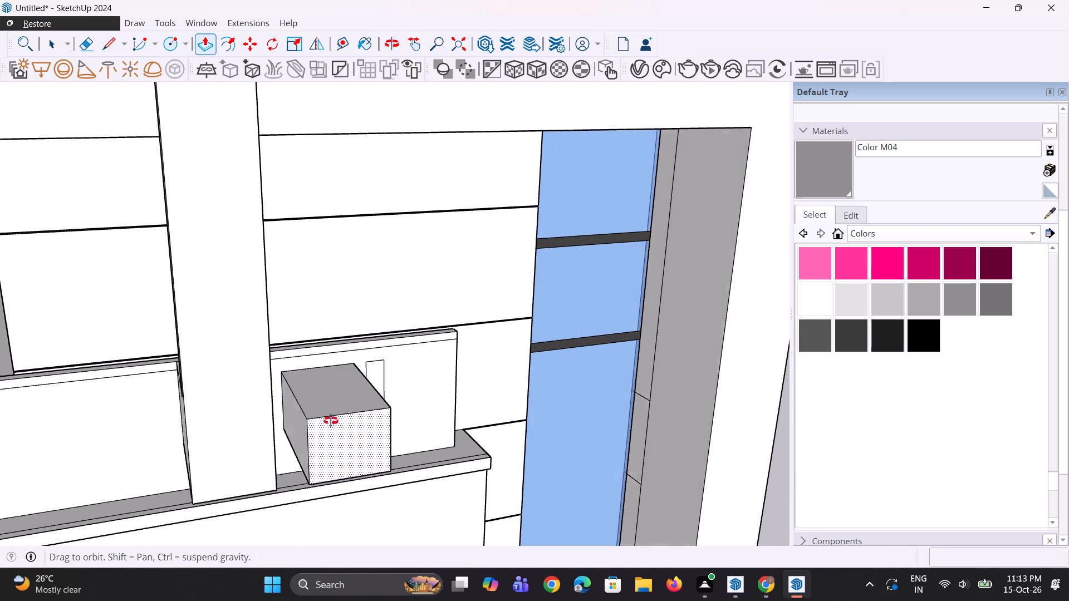
{"action": "middle_click_drag", "start_coordinate": [331, 421], "coordinate": [295, 411]}
{"action": "scroll", "coordinate": [333, 420], "scroll_direction": "up", "scroll_amount": 3}
{"action": "middle_click_drag", "start_coordinate": [342, 419], "coordinate": [275, 404]}
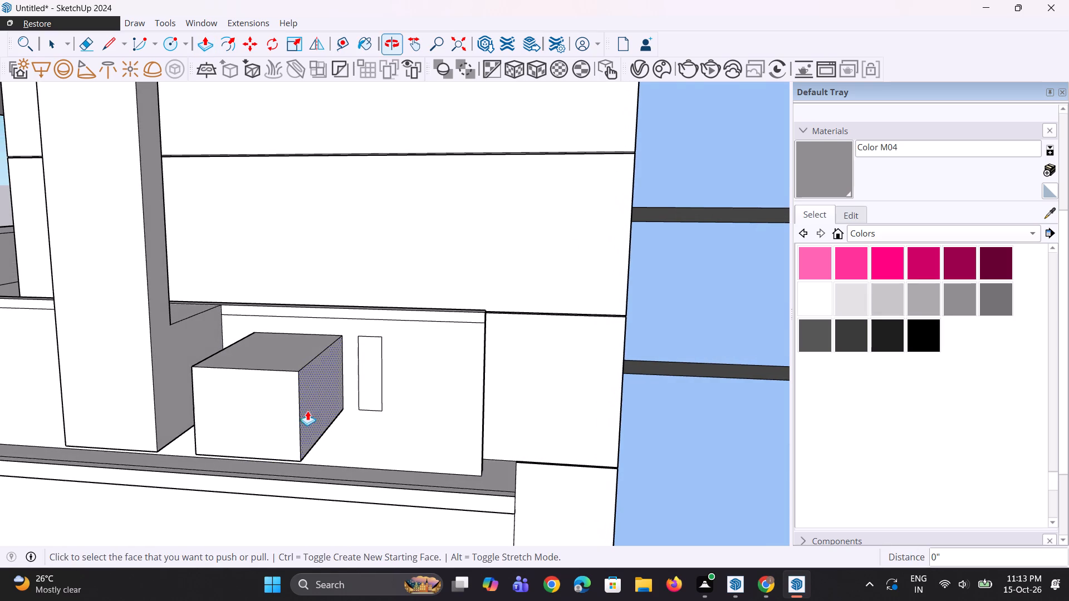
{"action": "left_click", "coordinate": [314, 413]}
{"action": "left_click", "coordinate": [308, 411]}
Raise the second block's top face slightly.
{"action": "left_click", "coordinate": [291, 351]}
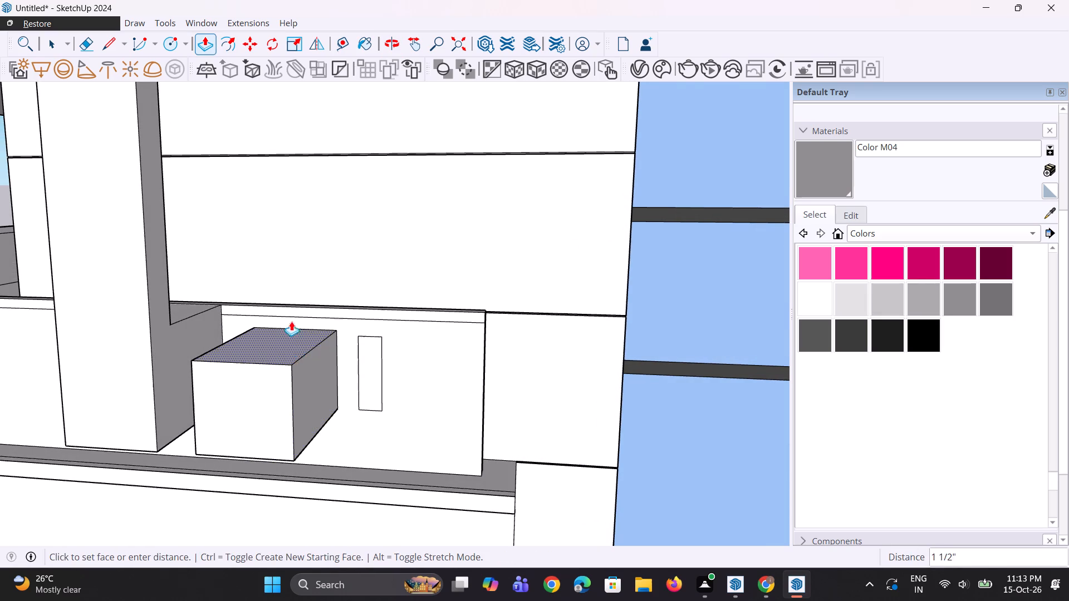
{"action": "scroll", "coordinate": [293, 313], "scroll_direction": "down", "scroll_amount": 4}
{"action": "left_click", "coordinate": [296, 306]}
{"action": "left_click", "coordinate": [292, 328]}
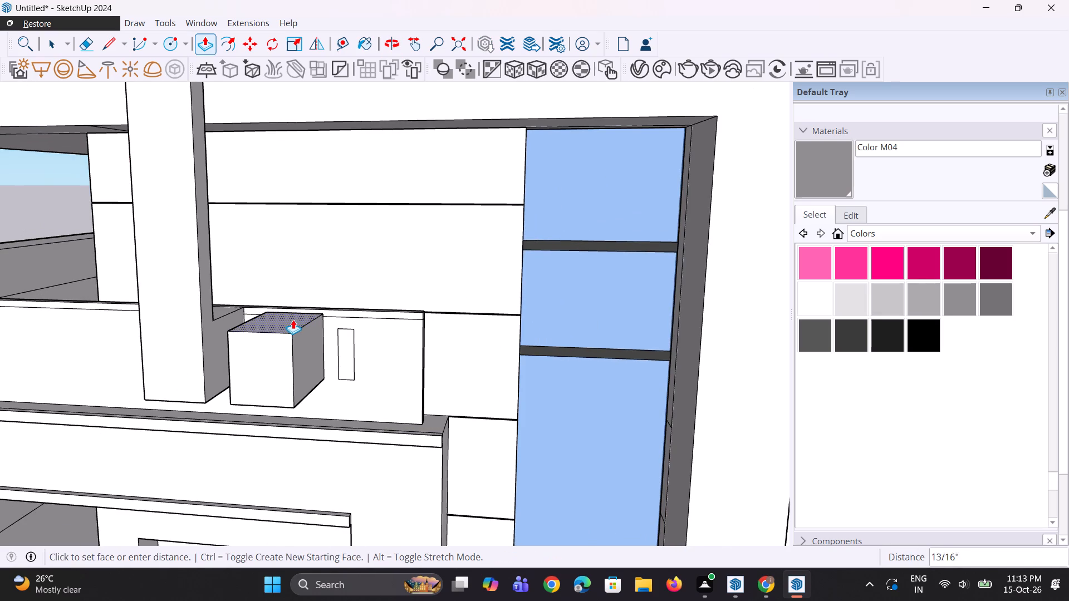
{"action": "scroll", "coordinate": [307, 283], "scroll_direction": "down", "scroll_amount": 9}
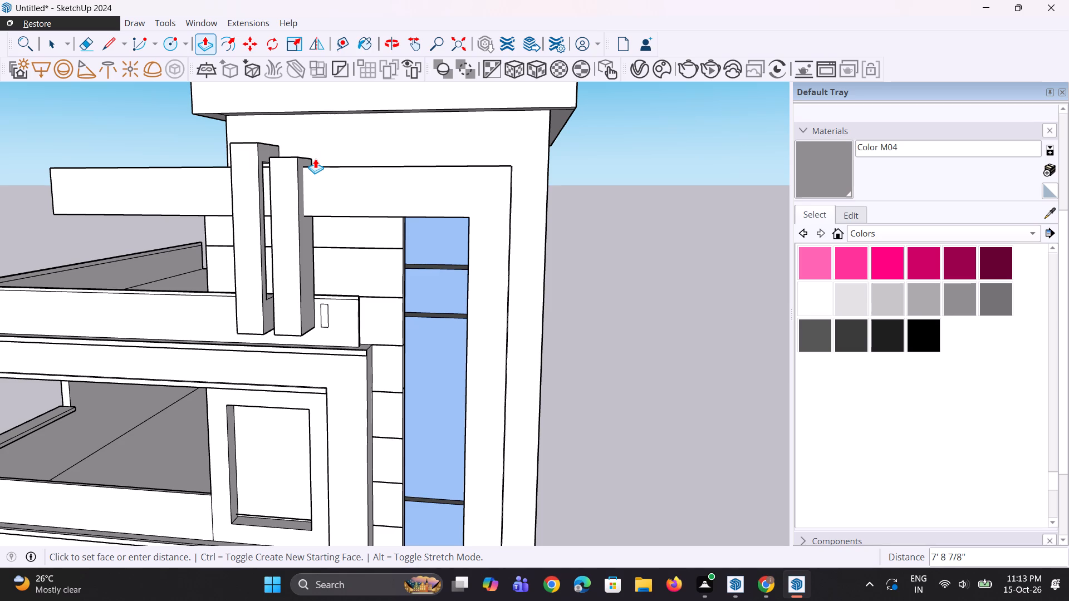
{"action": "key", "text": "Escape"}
Raise the second block's top face about 2' 3 3/8" above the parapet.
{"action": "middle_click_drag", "start_coordinate": [302, 293], "coordinate": [222, 330]}
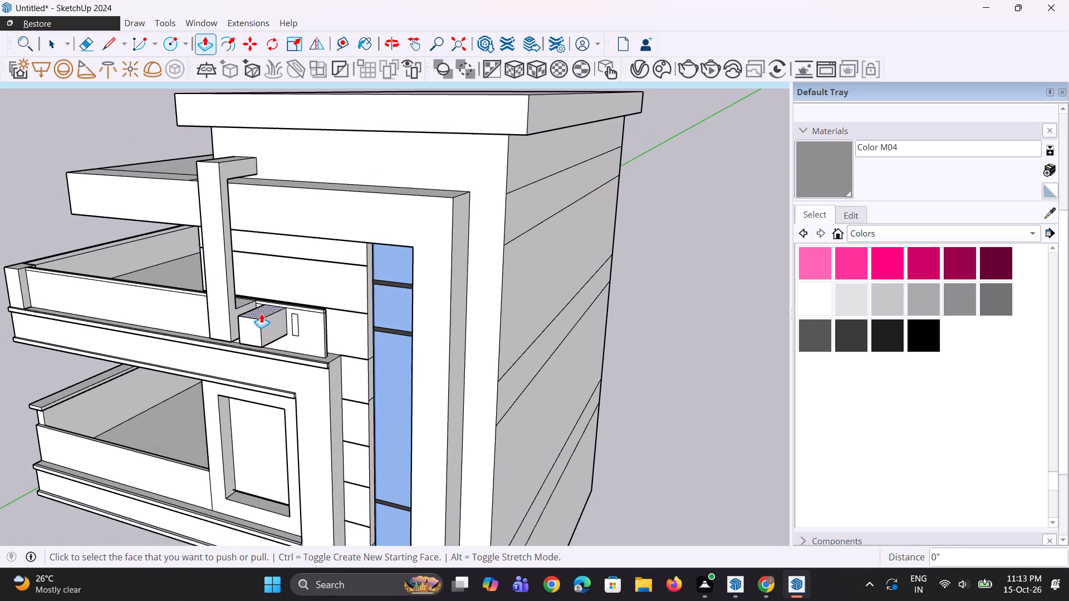
{"action": "left_click", "coordinate": [261, 313]}
{"action": "left_click", "coordinate": [249, 275]}
Push the building-side face of the block's raised part outward in line with the first post's shaft, leaving a projecting foot.
{"action": "middle_click_drag", "start_coordinate": [176, 303], "coordinate": [426, 362]}
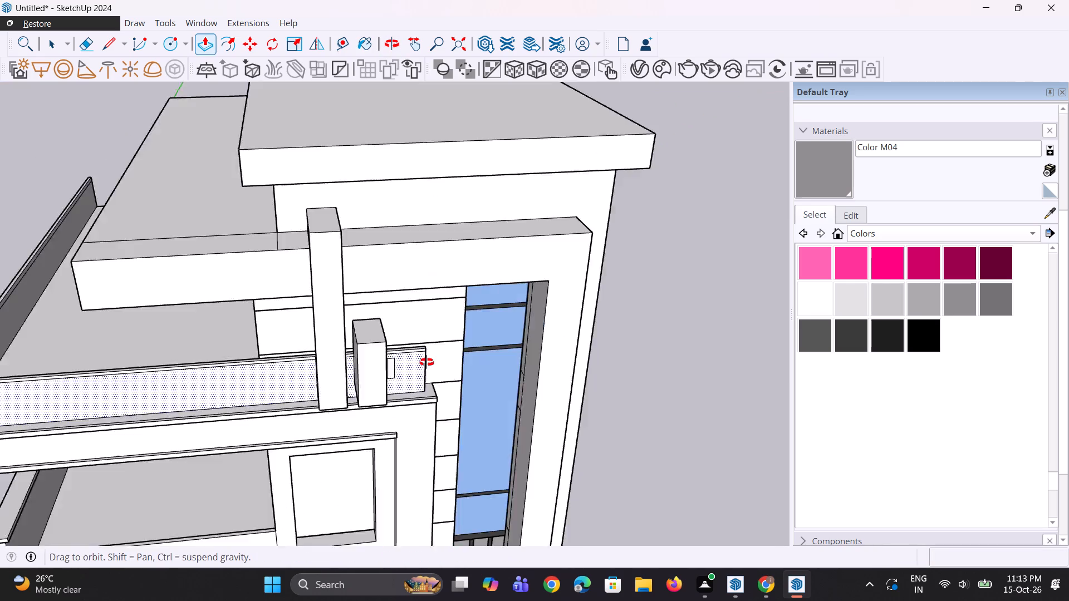
{"action": "middle_click_drag", "start_coordinate": [426, 362], "coordinate": [616, 333]}
{"action": "scroll", "coordinate": [536, 313], "scroll_direction": "up", "scroll_amount": 3}
{"action": "scroll", "coordinate": [490, 299], "scroll_direction": "up", "scroll_amount": 7}
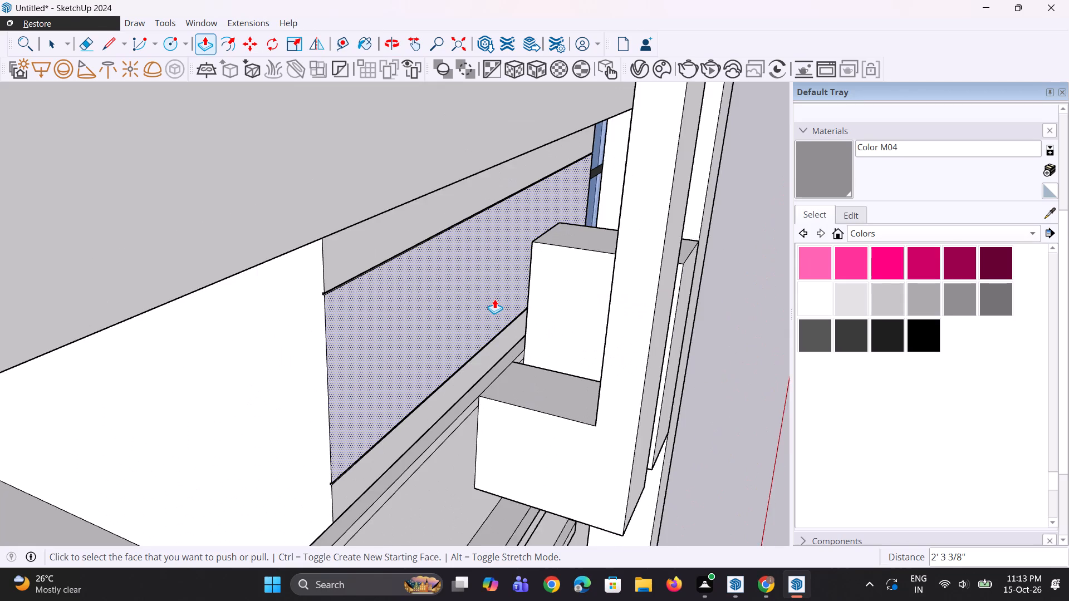
{"action": "scroll", "coordinate": [494, 299], "scroll_direction": "up", "scroll_amount": 6}
{"action": "middle_click_drag", "start_coordinate": [494, 299], "coordinate": [580, 303]}
{"action": "left_click", "coordinate": [614, 282]}
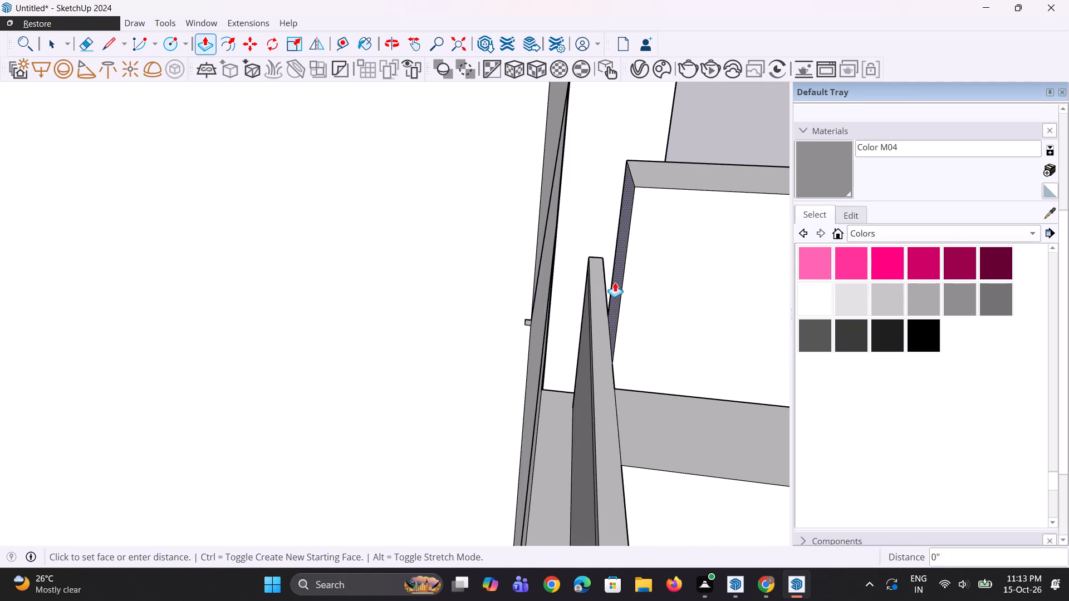
{"action": "scroll", "coordinate": [630, 299], "scroll_direction": "down", "scroll_amount": 4}
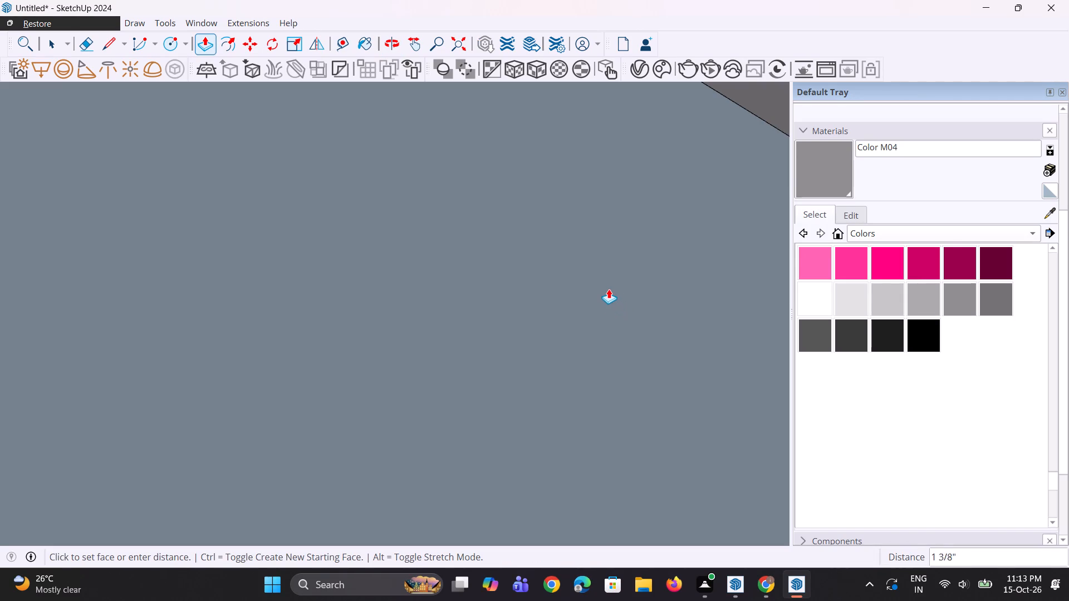
{"action": "left_click", "coordinate": [457, 41]}
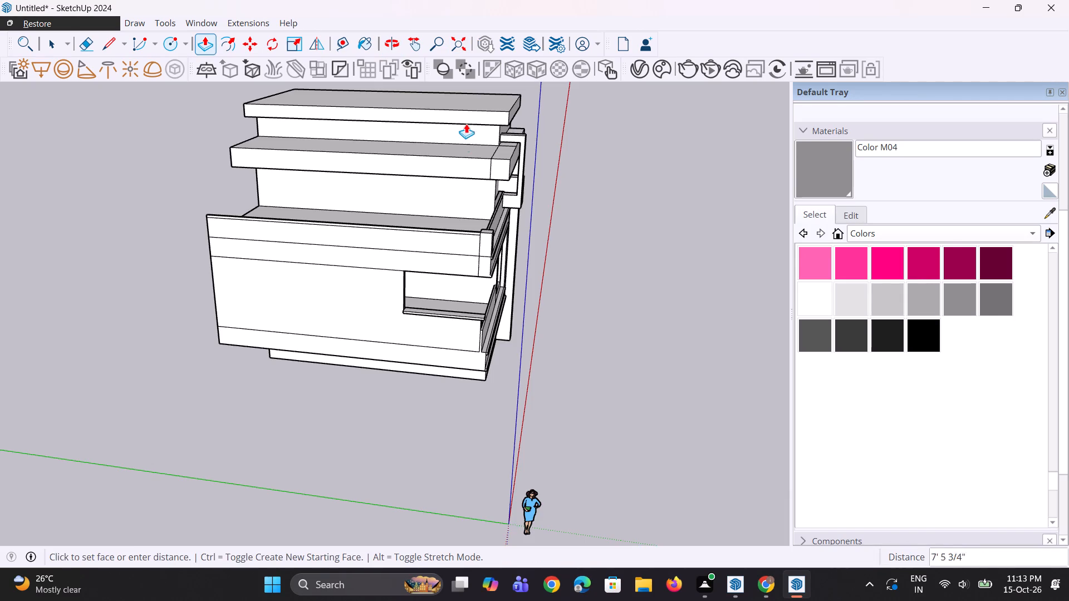
{"action": "scroll", "coordinate": [520, 201], "scroll_direction": "up", "scroll_amount": 9}
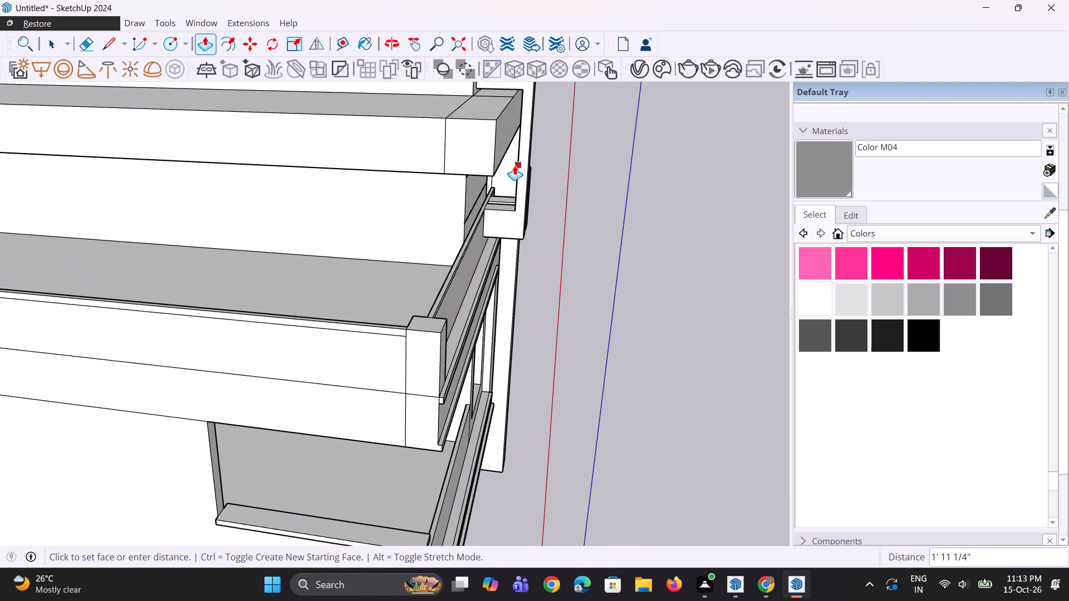
{"action": "scroll", "coordinate": [514, 165], "scroll_direction": "up", "scroll_amount": 9}
{"action": "middle_click_drag", "start_coordinate": [517, 190], "coordinate": [533, 199]}
{"action": "left_click", "coordinate": [542, 206]}
Raise the second post's top face about 6' 2 7/16" toward the height of the first post.
{"action": "scroll", "coordinate": [563, 272], "scroll_direction": "up", "scroll_amount": 1}
{"action": "middle_click_drag", "start_coordinate": [563, 272], "coordinate": [516, 277]}
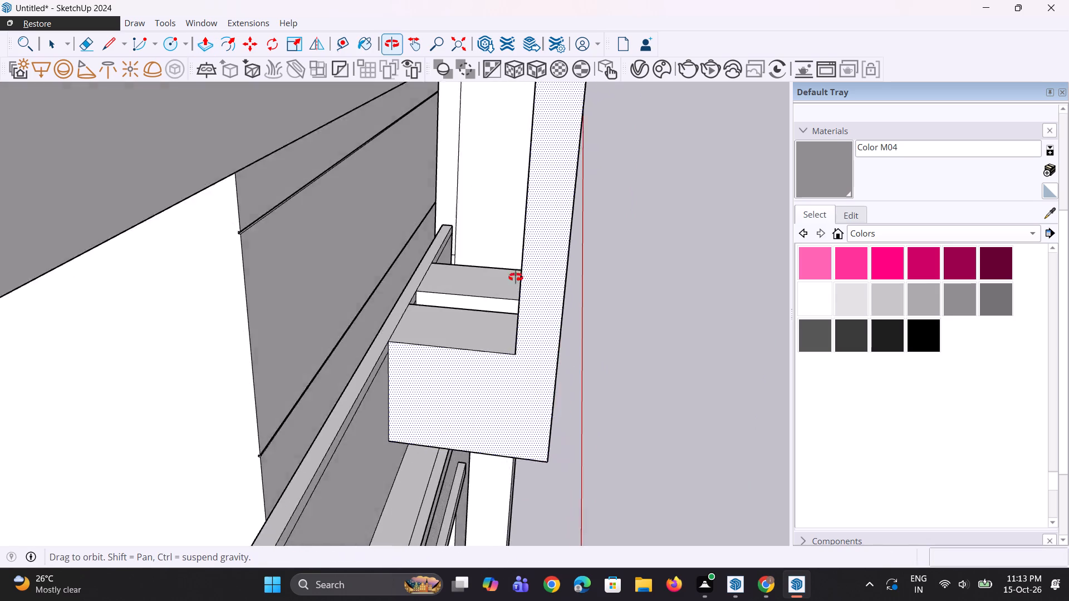
{"action": "middle_click_drag", "start_coordinate": [516, 277], "coordinate": [429, 284]}
{"action": "scroll", "coordinate": [494, 253], "scroll_direction": "up", "scroll_amount": 1}
{"action": "scroll", "coordinate": [420, 271], "scroll_direction": "down", "scroll_amount": 5}
{"action": "middle_click_drag", "start_coordinate": [502, 300], "coordinate": [301, 304]}
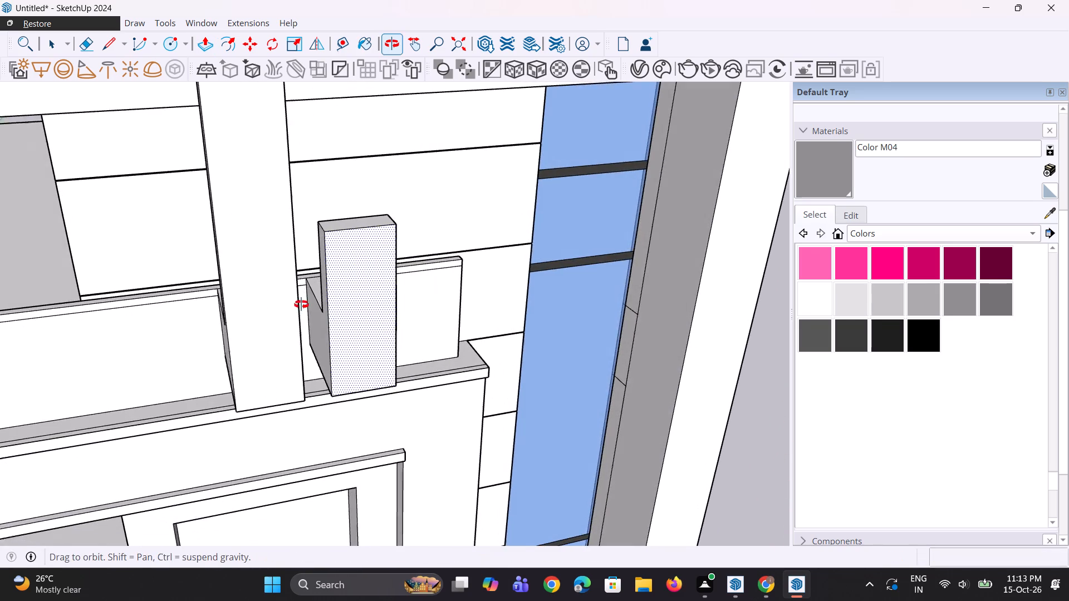
{"action": "middle_click_drag", "start_coordinate": [301, 304], "coordinate": [301, 307]}
{"action": "left_click", "coordinate": [343, 227]}
{"action": "scroll", "coordinate": [353, 204], "scroll_direction": "down", "scroll_amount": 5}
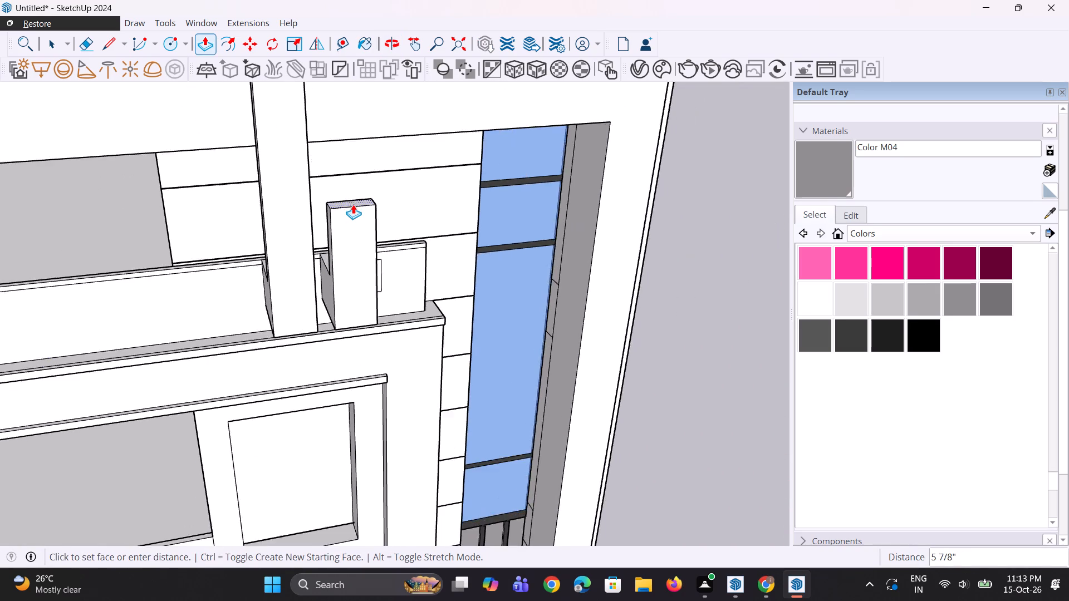
{"action": "scroll", "coordinate": [354, 204], "scroll_direction": "down", "scroll_amount": 7}
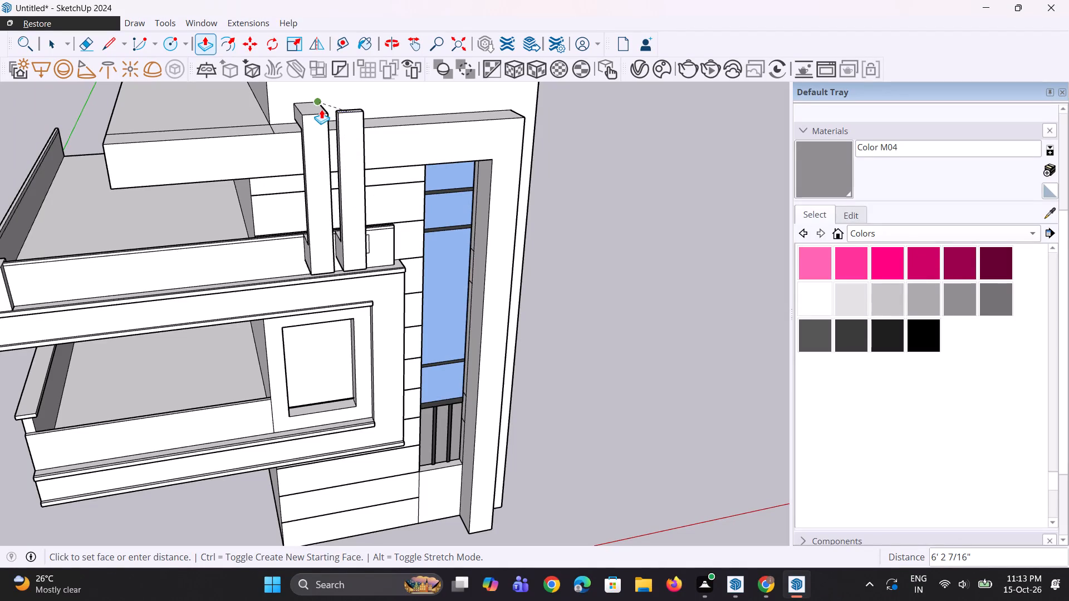
{"action": "left_click", "coordinate": [320, 110]}
Raise the second post's top face level with the first post's top.
{"action": "middle_click_drag", "start_coordinate": [356, 161], "coordinate": [0, 167]}
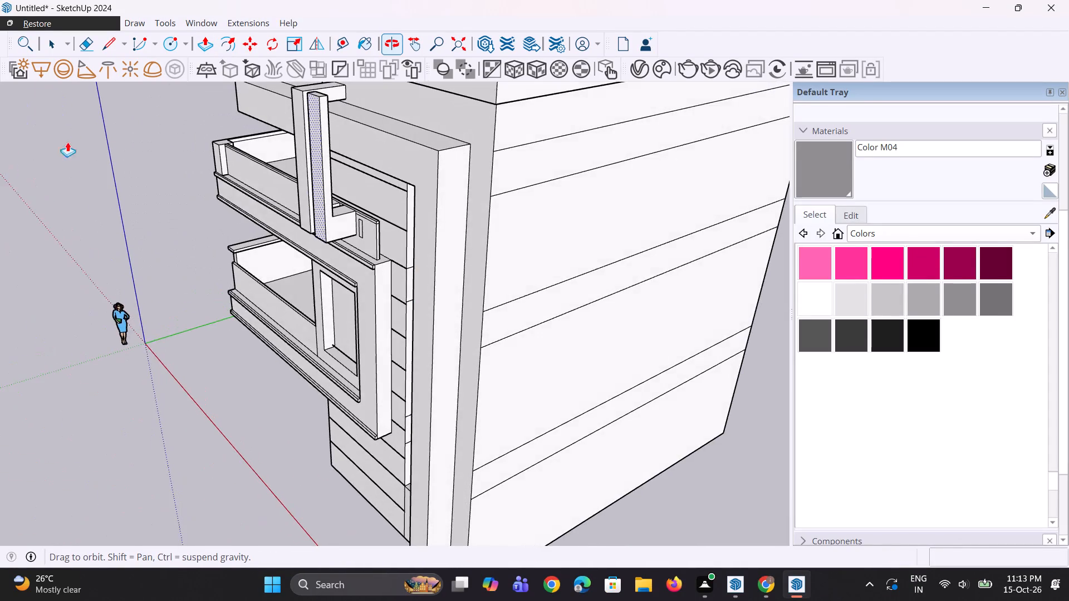
{"action": "scroll", "coordinate": [263, 136], "scroll_direction": "up", "scroll_amount": 4}
{"action": "middle_click_drag", "start_coordinate": [260, 155], "coordinate": [846, 296]}
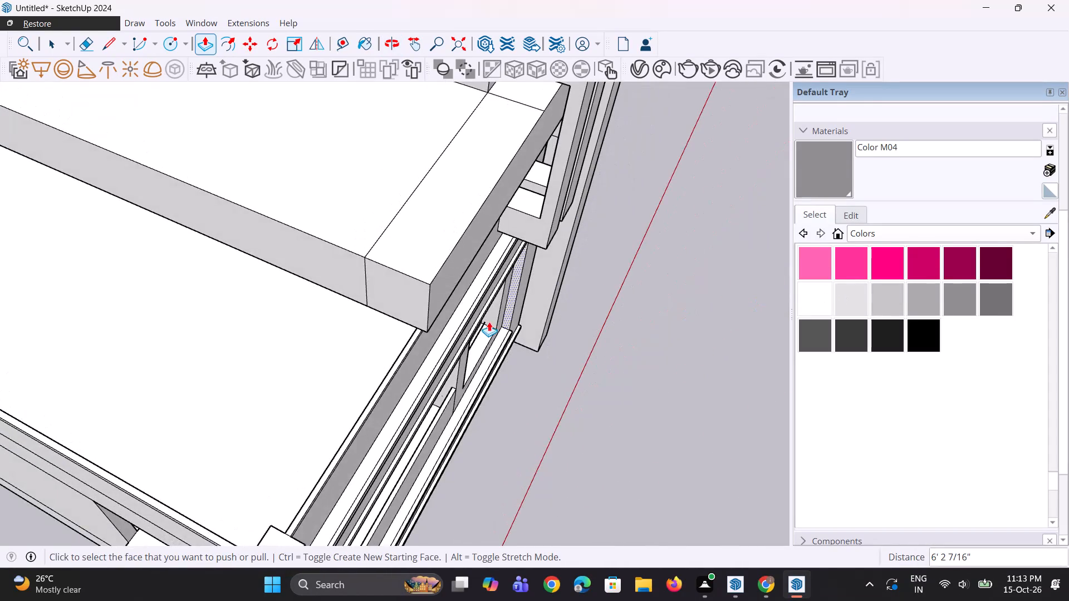
{"action": "scroll", "coordinate": [486, 322], "scroll_direction": "down", "scroll_amount": 10}
{"action": "scroll", "coordinate": [522, 247], "scroll_direction": "up", "scroll_amount": 2}
{"action": "middle_click_drag", "start_coordinate": [523, 244], "coordinate": [551, 181]}
{"action": "scroll", "coordinate": [498, 200], "scroll_direction": "up", "scroll_amount": 4}
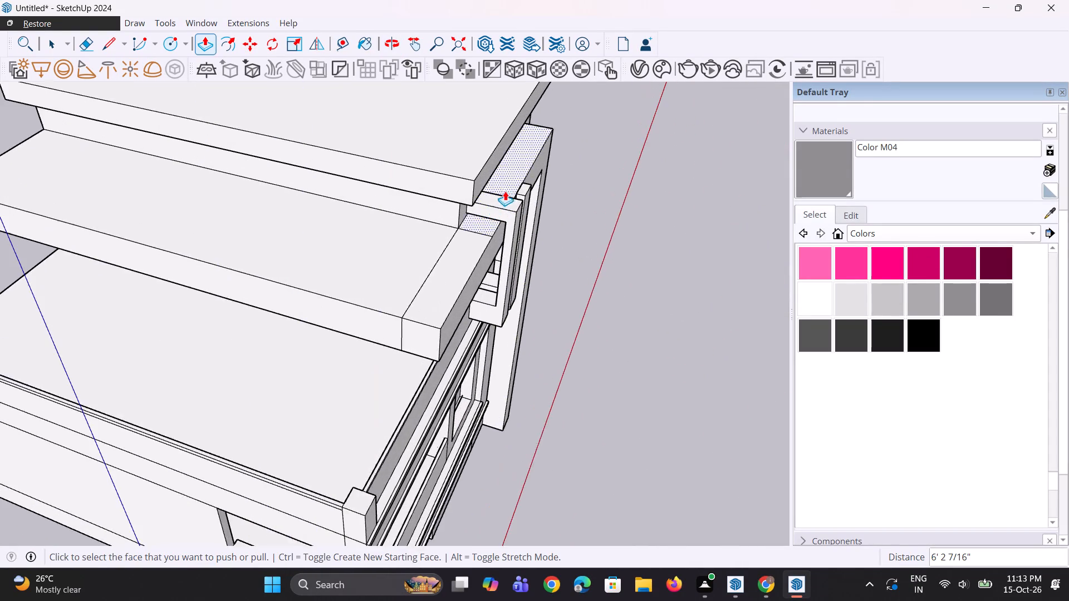
{"action": "scroll", "coordinate": [505, 191], "scroll_direction": "up", "scroll_amount": 16}
{"action": "left_click", "coordinate": [534, 197]}
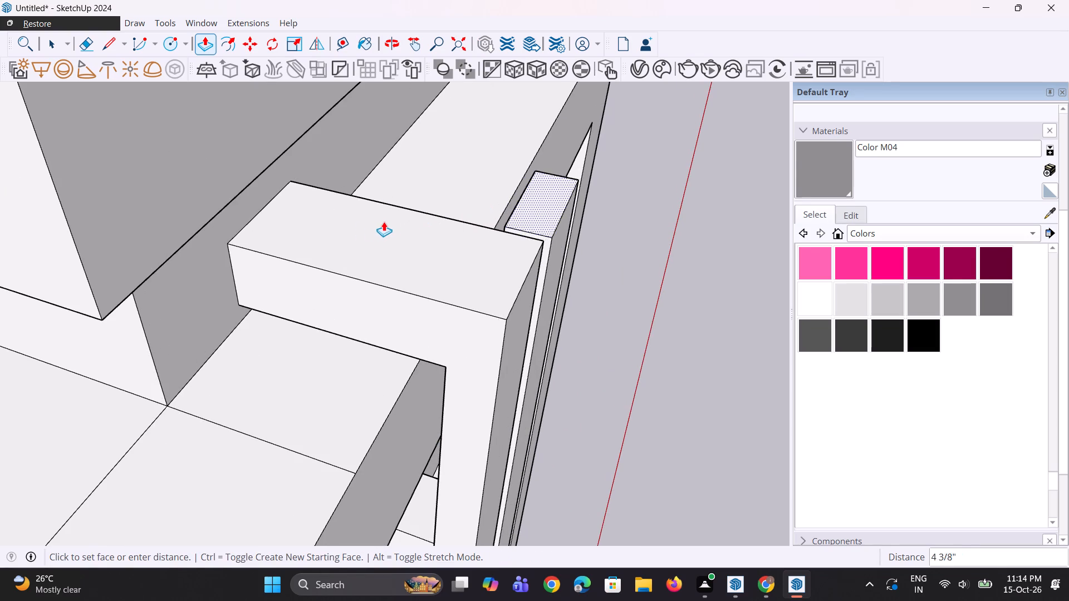
{"action": "left_click", "coordinate": [340, 274]}
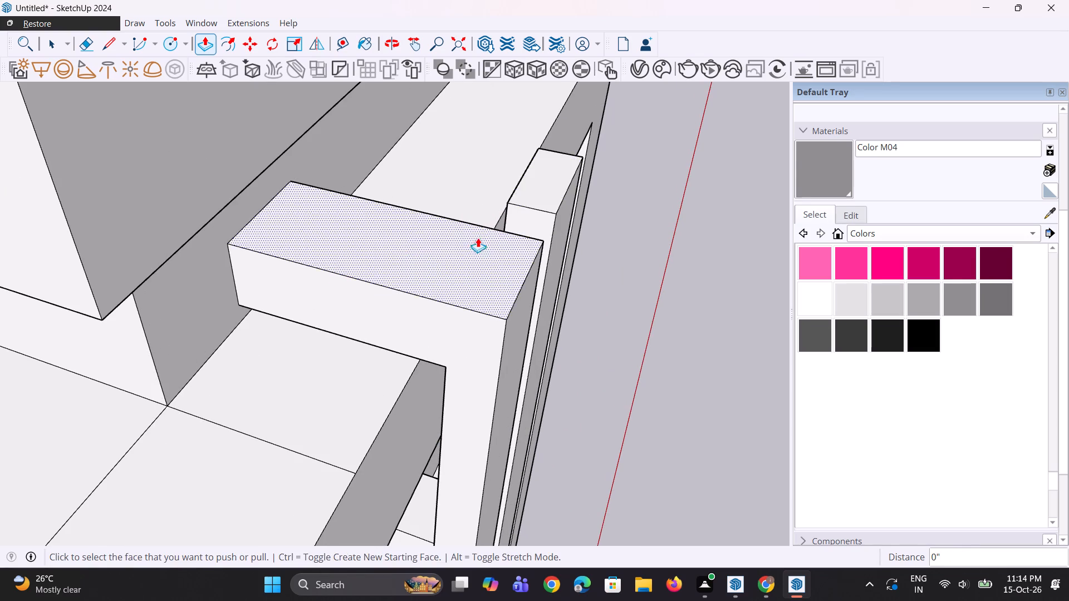
Copy the top edge of the second post's building-side face about 2 1/8" downward.
{"action": "middle_click_drag", "start_coordinate": [481, 234], "coordinate": [603, 176]}
{"action": "scroll", "coordinate": [499, 155], "scroll_direction": "up", "scroll_amount": 6}
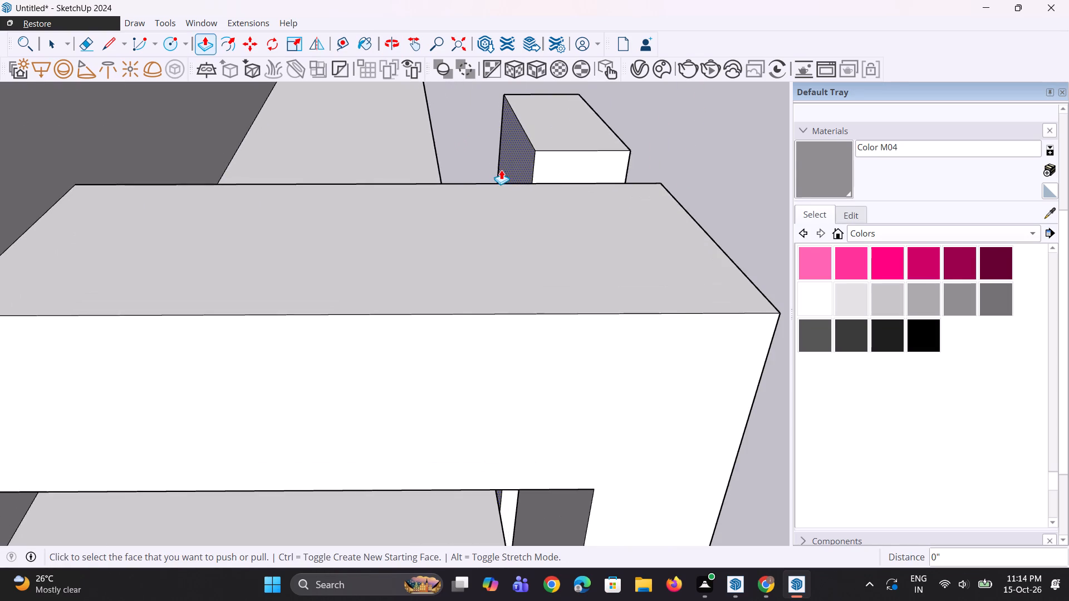
{"action": "middle_click_drag", "start_coordinate": [505, 172], "coordinate": [517, 154]}
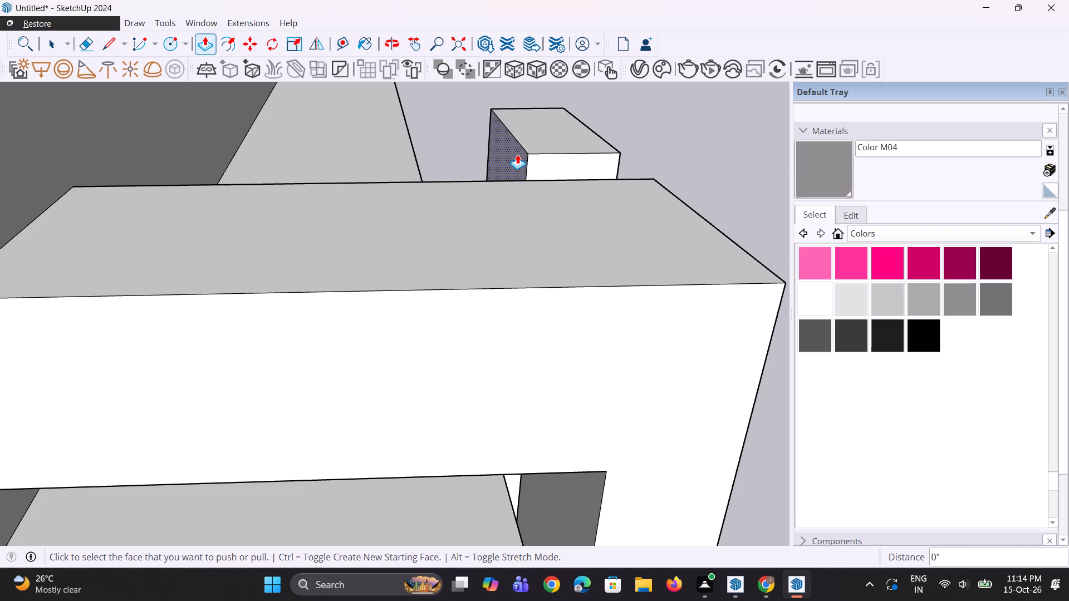
{"action": "scroll", "coordinate": [517, 154], "scroll_direction": "down", "scroll_amount": 3}
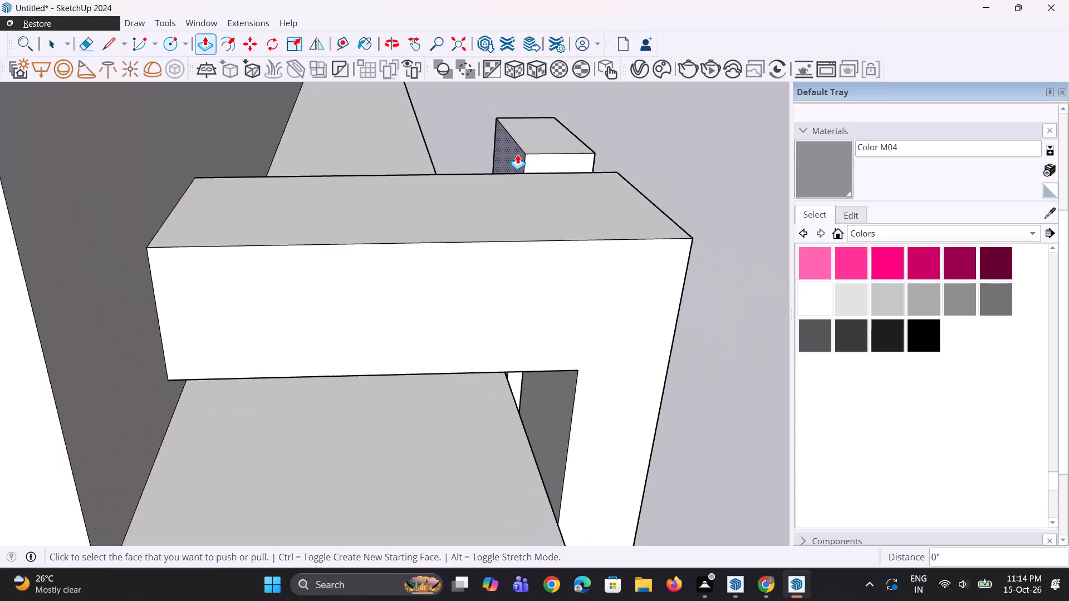
{"action": "middle_click_drag", "start_coordinate": [517, 154], "coordinate": [518, 176]}
{"action": "scroll", "coordinate": [517, 150], "scroll_direction": "up", "scroll_amount": 3}
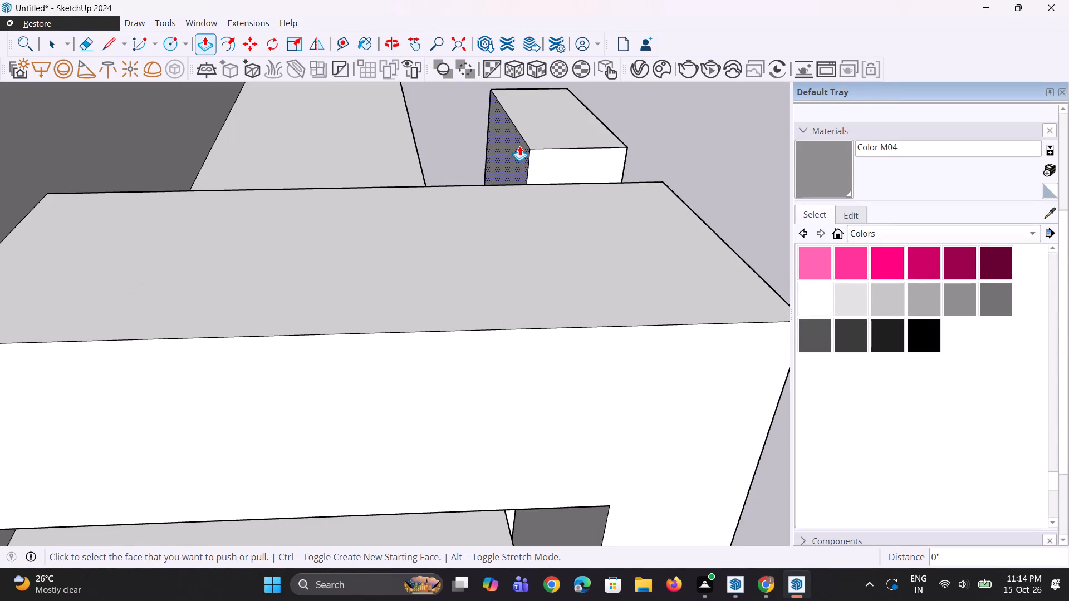
{"action": "key", "text": "space"}
{"action": "left_click", "coordinate": [524, 146]}
{"action": "scroll", "coordinate": [527, 160], "scroll_direction": "up", "scroll_amount": 1}
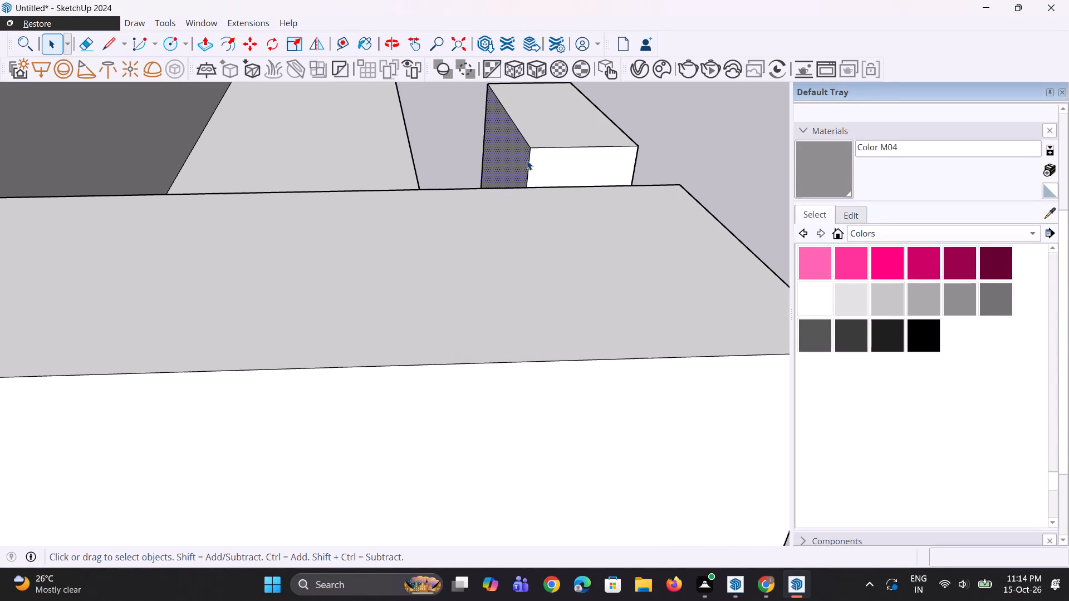
{"action": "key", "text": "m"}
{"action": "left_click", "coordinate": [531, 150]}
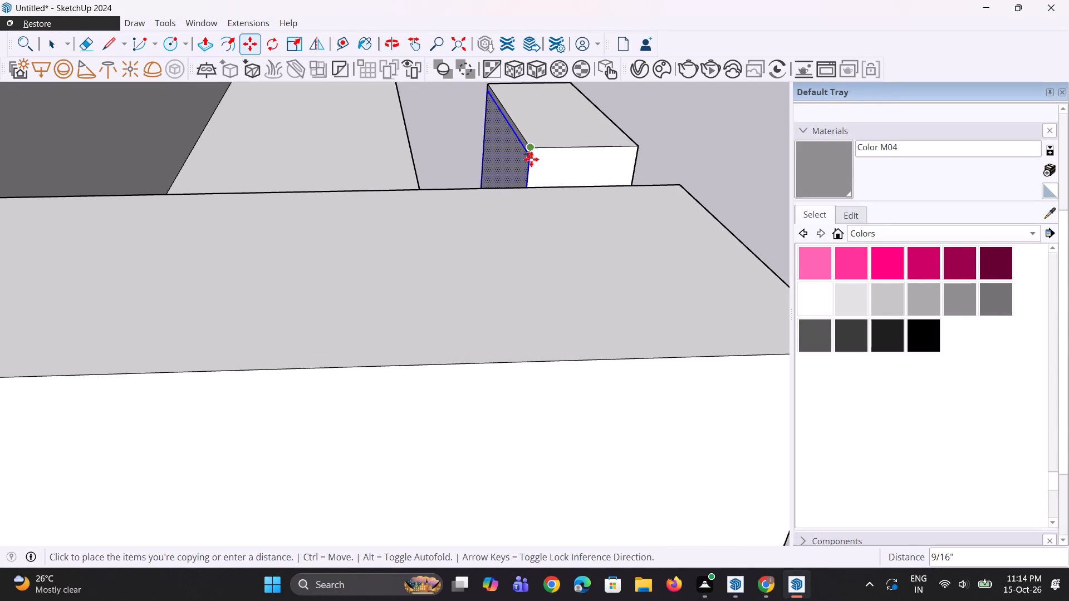
{"action": "left_click", "coordinate": [531, 179]}
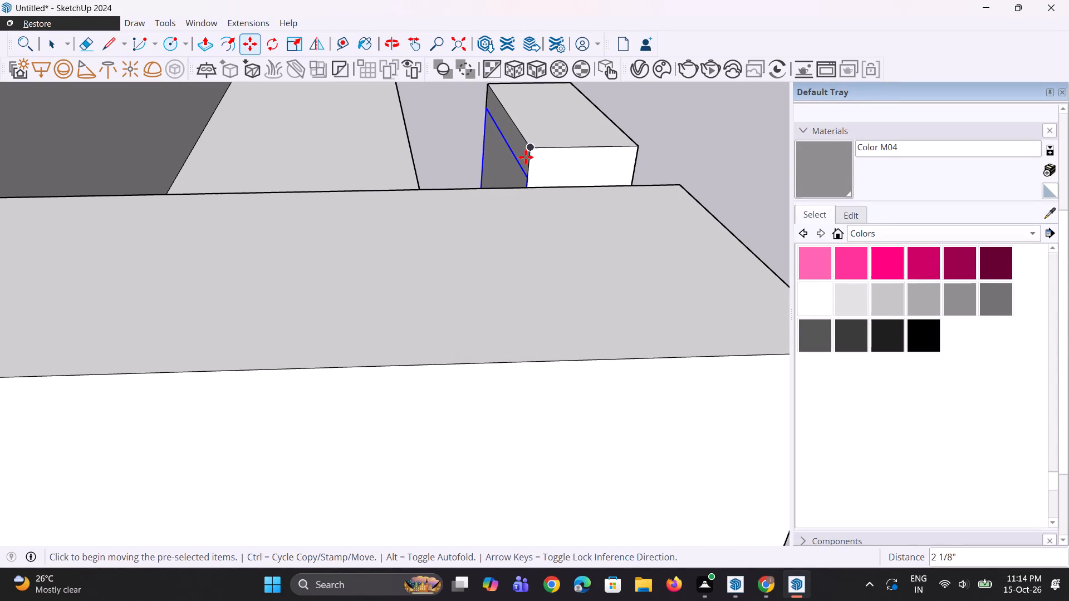
Pull the strip above the copied edge about 2' 9 1/16" toward the building, forming the second post's arm over the canopy.
{"action": "key", "text": "p"}
{"action": "left_click", "coordinate": [525, 146]}
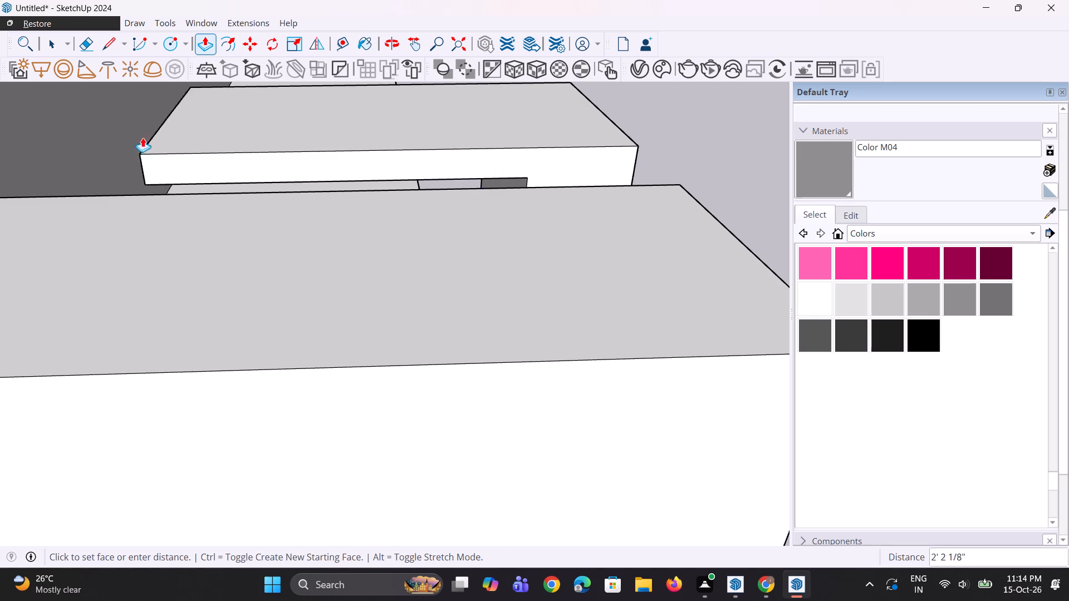
{"action": "left_click", "coordinate": [31, 142]}
Lower the underside of the second post's arm about 9 3/16" to align with the underside of the first post's arm.
{"action": "middle_click_drag", "start_coordinate": [203, 176], "coordinate": [237, 67]}
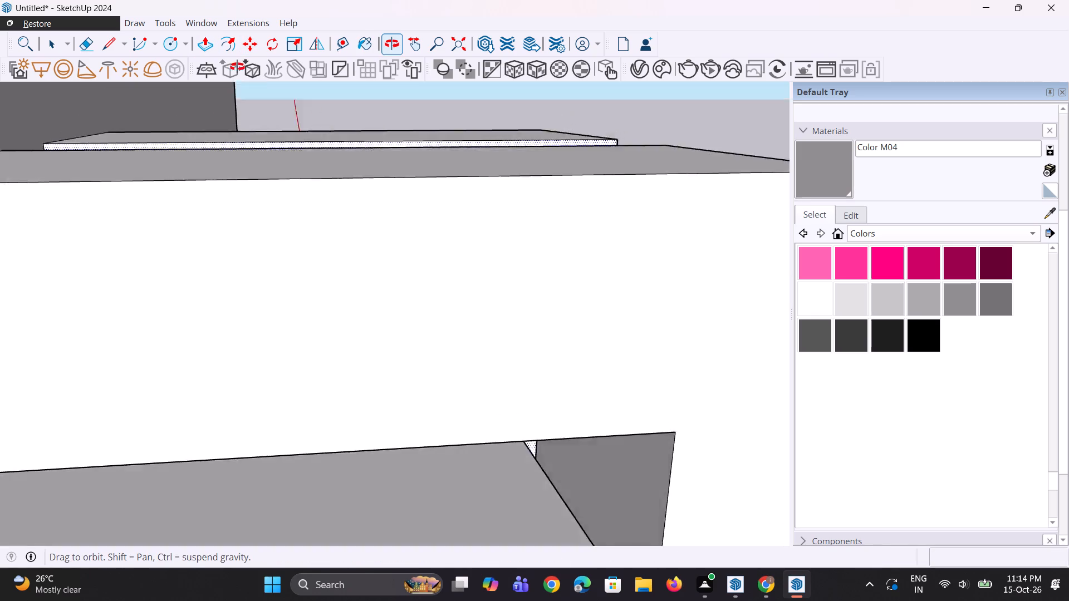
{"action": "middle_click_drag", "start_coordinate": [237, 67], "coordinate": [250, 66]}
{"action": "scroll", "coordinate": [287, 321], "scroll_direction": "up", "scroll_amount": 3}
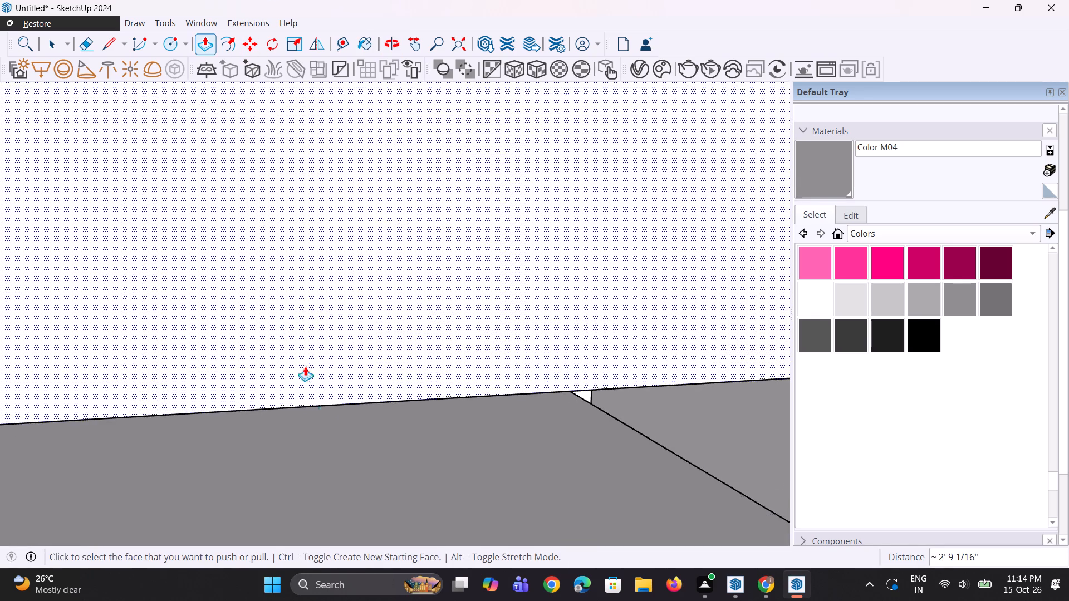
{"action": "scroll", "coordinate": [350, 433], "scroll_direction": "up", "scroll_amount": 1}
{"action": "scroll", "coordinate": [346, 407], "scroll_direction": "down", "scroll_amount": 4}
{"action": "scroll", "coordinate": [283, 339], "scroll_direction": "down", "scroll_amount": 5}
{"action": "middle_click_drag", "start_coordinate": [374, 444], "coordinate": [323, 397]}
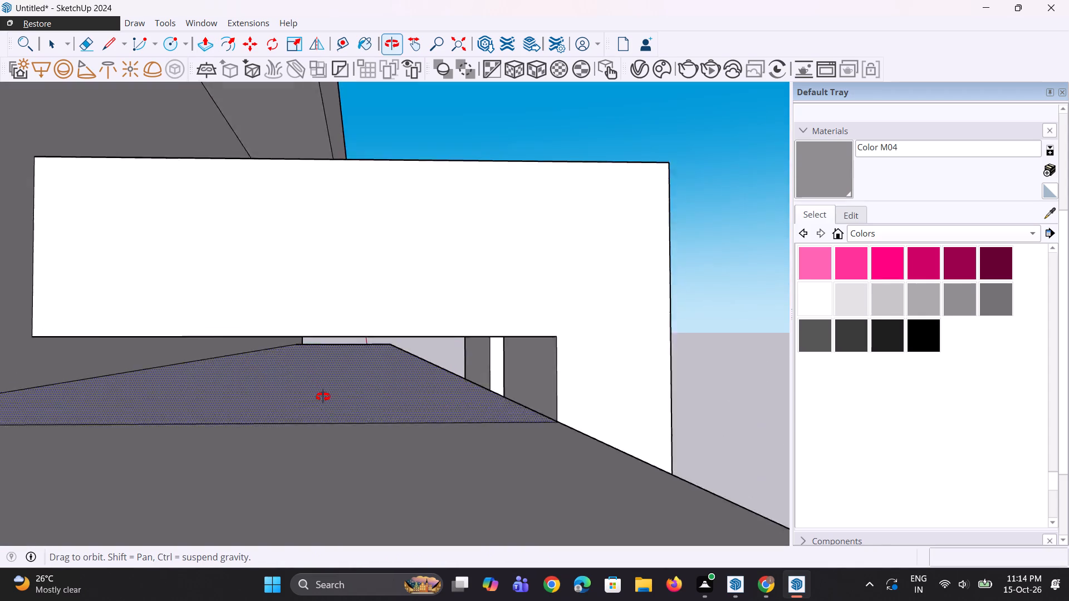
{"action": "middle_click_drag", "start_coordinate": [323, 397], "coordinate": [199, 505]}
{"action": "scroll", "coordinate": [285, 503], "scroll_direction": "up", "scroll_amount": 1}
{"action": "scroll", "coordinate": [361, 320], "scroll_direction": "down", "scroll_amount": 4}
{"action": "middle_click_drag", "start_coordinate": [445, 317], "coordinate": [0, 243]}
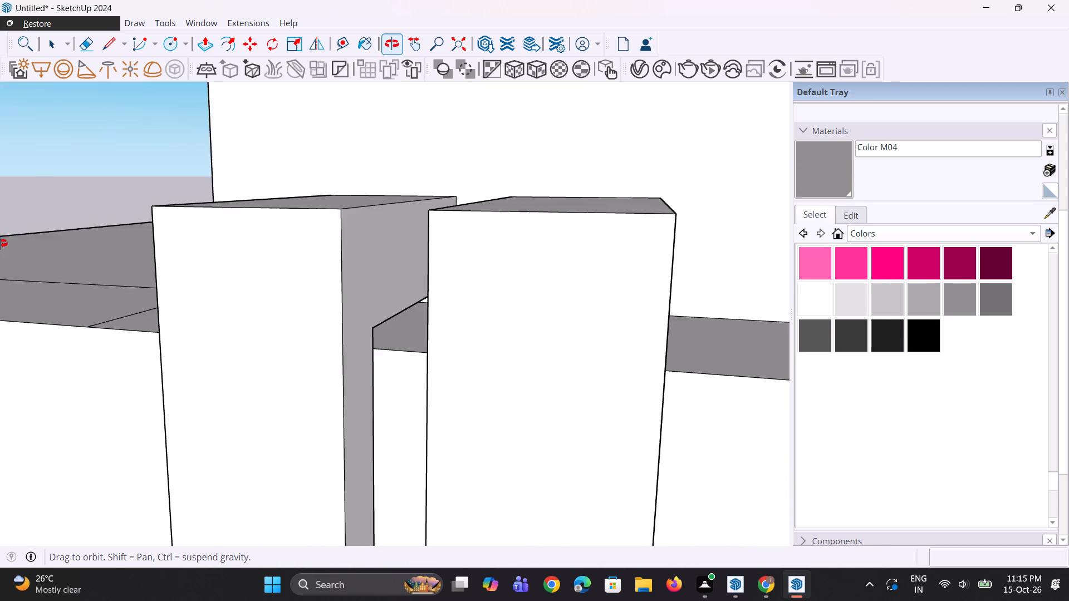
{"action": "middle_click_drag", "start_coordinate": [0, 243], "coordinate": [0, 240]}
{"action": "middle_click_drag", "start_coordinate": [640, 328], "coordinate": [562, 347]}
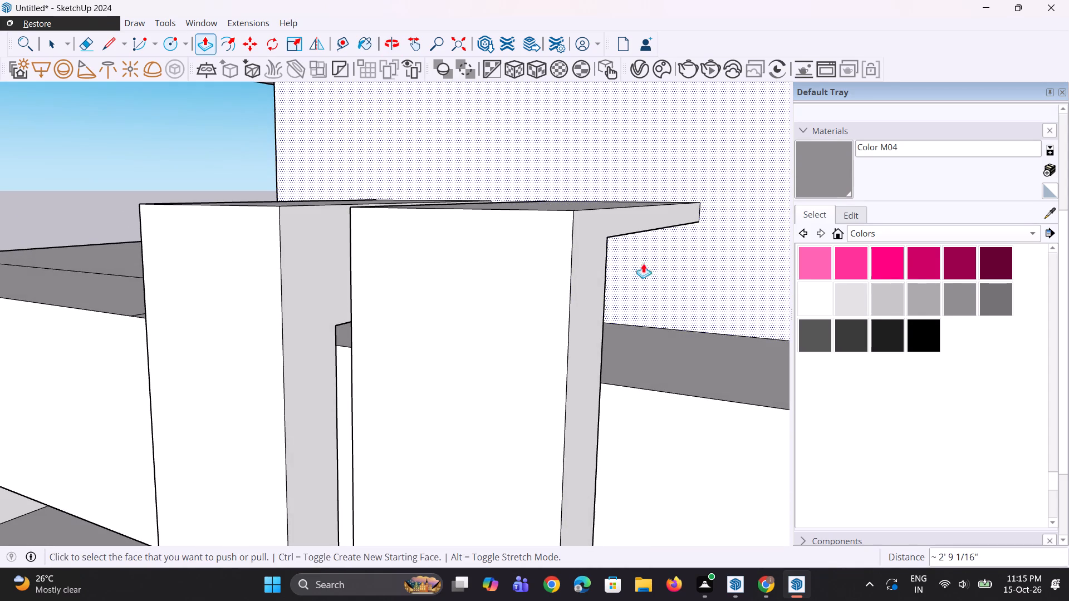
{"action": "middle_click_drag", "start_coordinate": [619, 258], "coordinate": [621, 216]}
{"action": "left_click", "coordinate": [628, 203]}
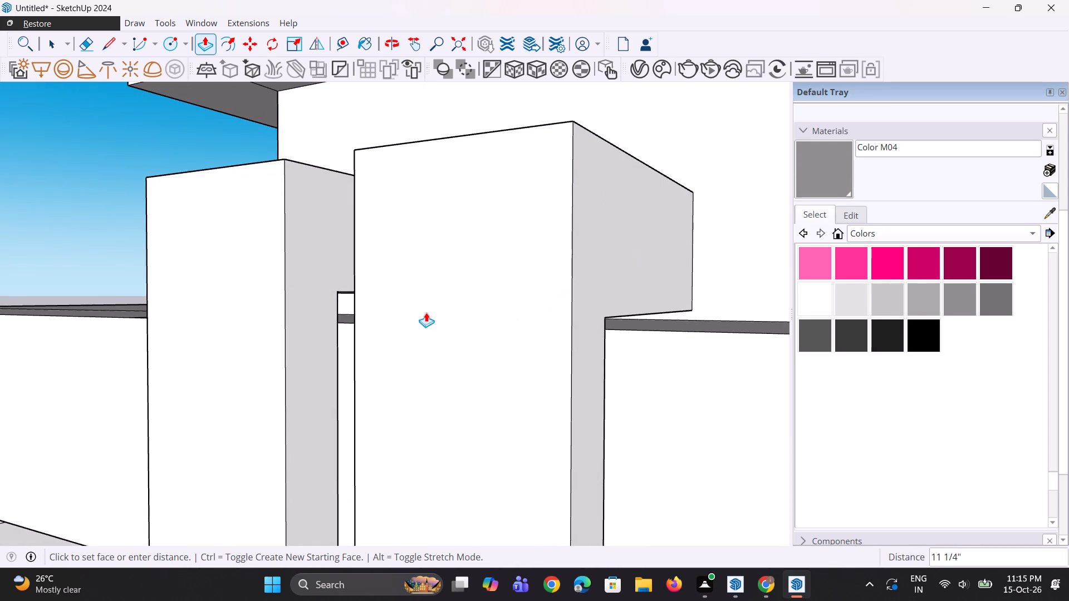
{"action": "left_click", "coordinate": [344, 295]}
Pull the small upright rectangle on the parapet beside the second post outward about 2' 6 11/16".
{"action": "scroll", "coordinate": [522, 304], "scroll_direction": "down", "scroll_amount": 2}
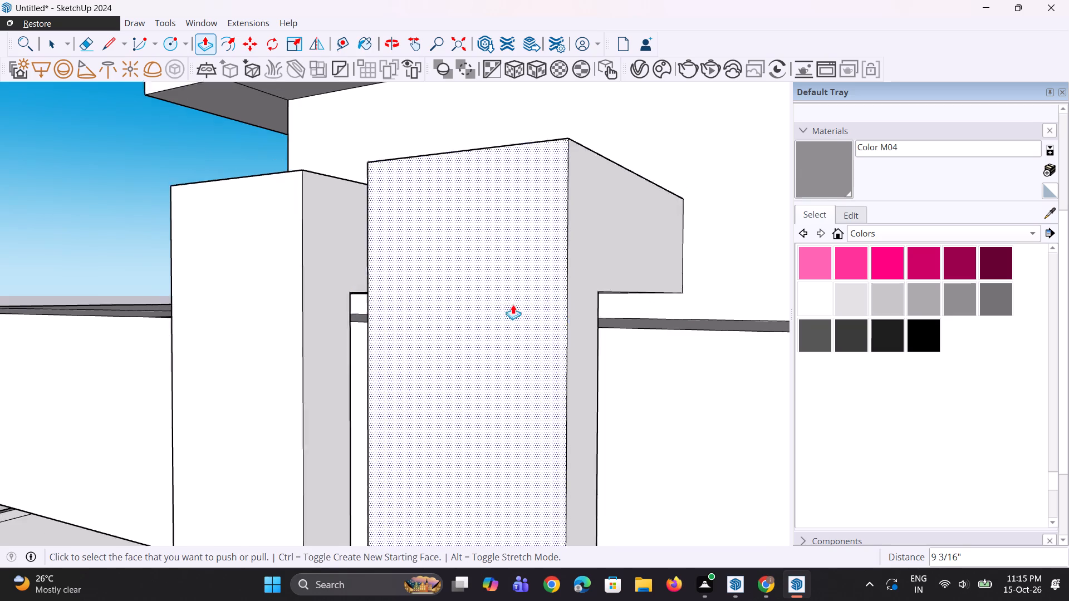
{"action": "scroll", "coordinate": [513, 304], "scroll_direction": "down", "scroll_amount": 13}
{"action": "middle_click_drag", "start_coordinate": [498, 316], "coordinate": [381, 142]}
{"action": "scroll", "coordinate": [376, 129], "scroll_direction": "down", "scroll_amount": 5}
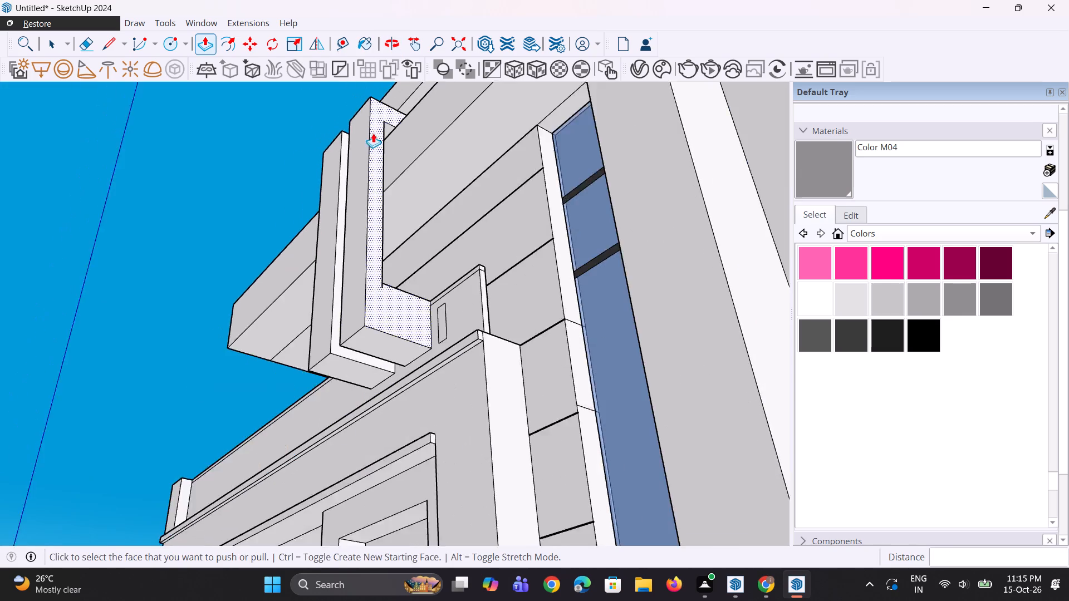
{"action": "middle_click_drag", "start_coordinate": [327, 134], "coordinate": [482, 149]}
{"action": "scroll", "coordinate": [367, 188], "scroll_direction": "down", "scroll_amount": 4}
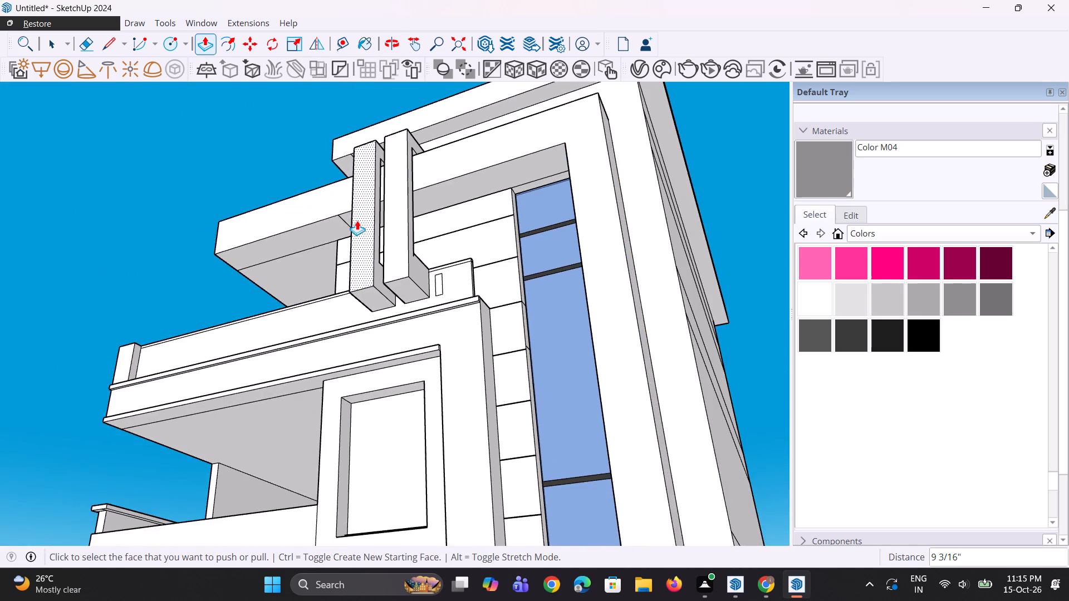
{"action": "middle_click_drag", "start_coordinate": [357, 220], "coordinate": [454, 371]}
{"action": "scroll", "coordinate": [440, 282], "scroll_direction": "up", "scroll_amount": 7}
{"action": "scroll", "coordinate": [433, 295], "scroll_direction": "down", "scroll_amount": 4}
{"action": "middle_click_drag", "start_coordinate": [432, 299], "coordinate": [439, 323]}
{"action": "scroll", "coordinate": [463, 363], "scroll_direction": "up", "scroll_amount": 3}
{"action": "left_click", "coordinate": [479, 357]}
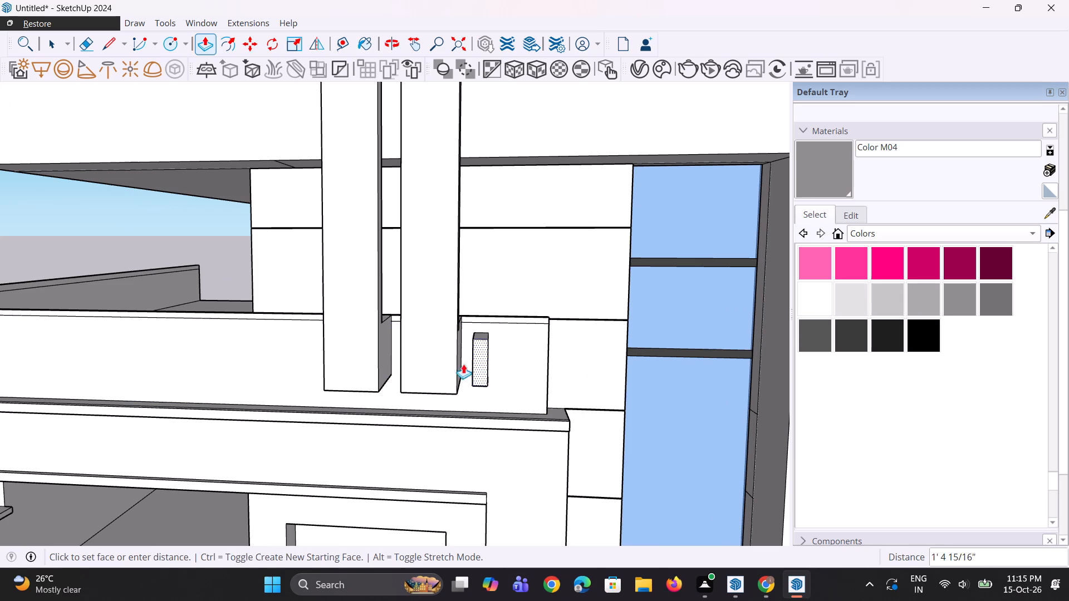
{"action": "left_click", "coordinate": [445, 362]}
Widen the third block about 1' 3 5/8" by pulling its side face away from the second post.
{"action": "middle_click_drag", "start_coordinate": [491, 373], "coordinate": [413, 359]}
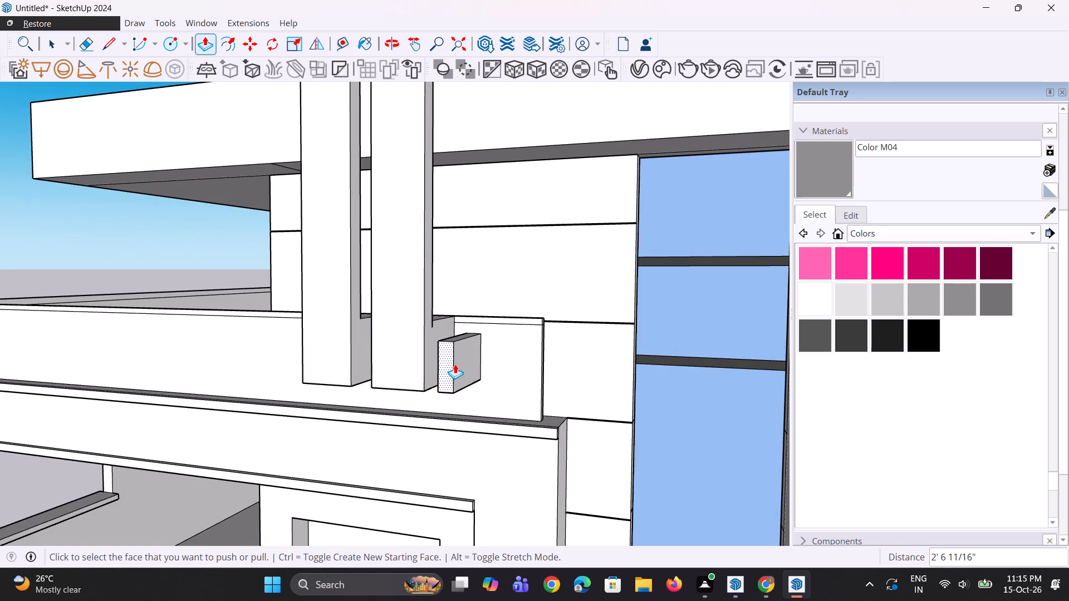
{"action": "left_click", "coordinate": [455, 364]}
{"action": "left_click", "coordinate": [504, 377]}
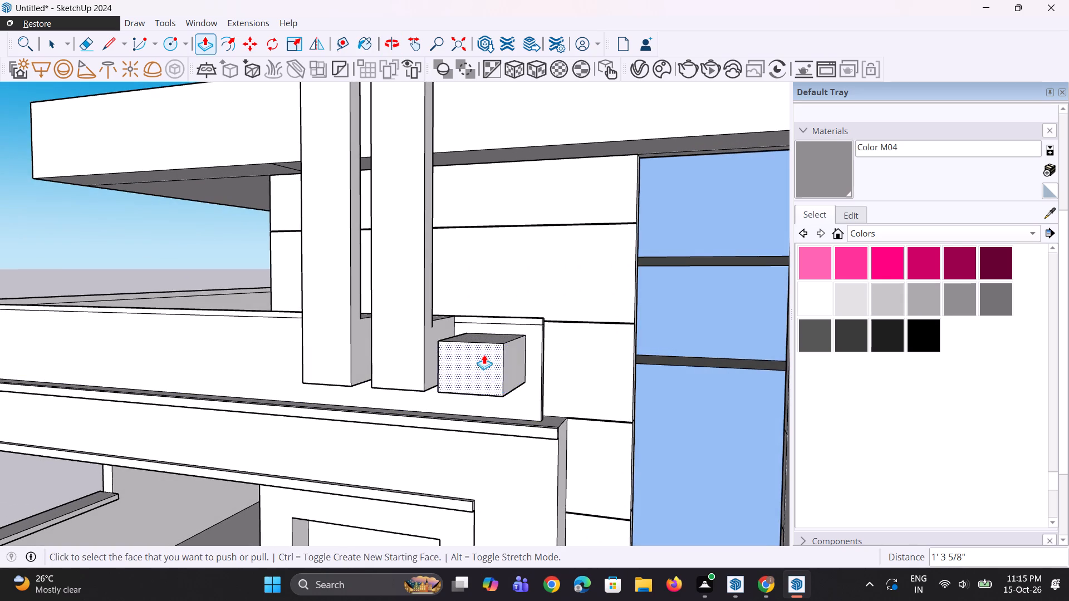
Raise the third block's top face about 3 5/8", and again by 8' 5 13/16" level with the other posts' tops.
{"action": "middle_click_drag", "start_coordinate": [453, 323], "coordinate": [525, 366]}
{"action": "left_click", "coordinate": [523, 359]}
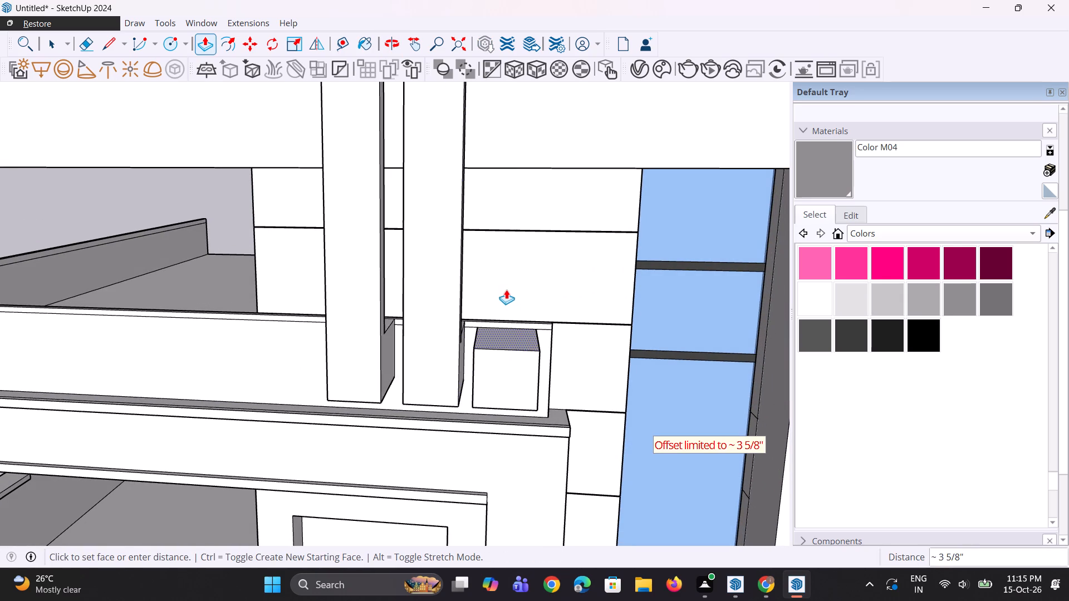
{"action": "left_click", "coordinate": [503, 329]}
{"action": "left_click", "coordinate": [503, 335]}
{"action": "scroll", "coordinate": [511, 284], "scroll_direction": "down", "scroll_amount": 2}
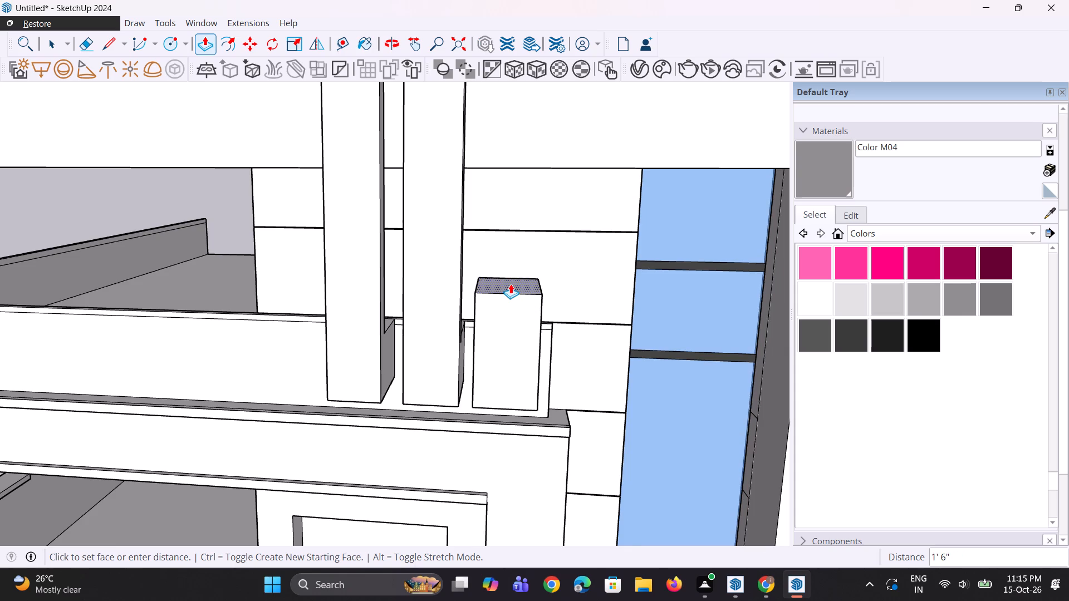
{"action": "scroll", "coordinate": [511, 284], "scroll_direction": "down", "scroll_amount": 6}
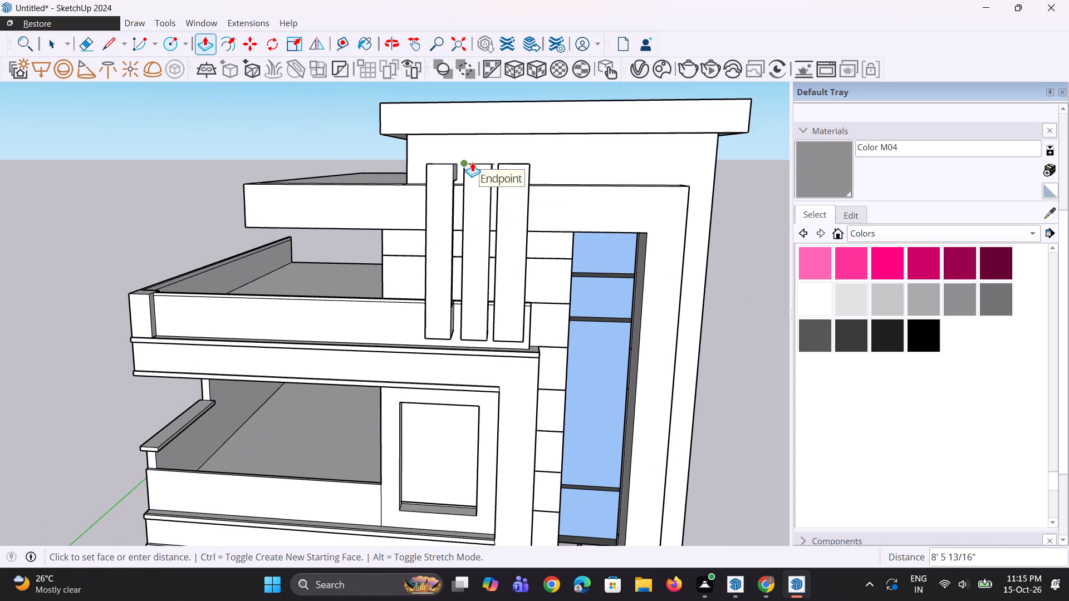
{"action": "left_click", "coordinate": [472, 162]}
Push the building-side face of the third post's shaft outward about 2' 1 11/16" in line with the other shafts.
{"action": "middle_click_drag", "start_coordinate": [547, 180], "coordinate": [158, 213]}
{"action": "scroll", "coordinate": [240, 190], "scroll_direction": "up", "scroll_amount": 1}
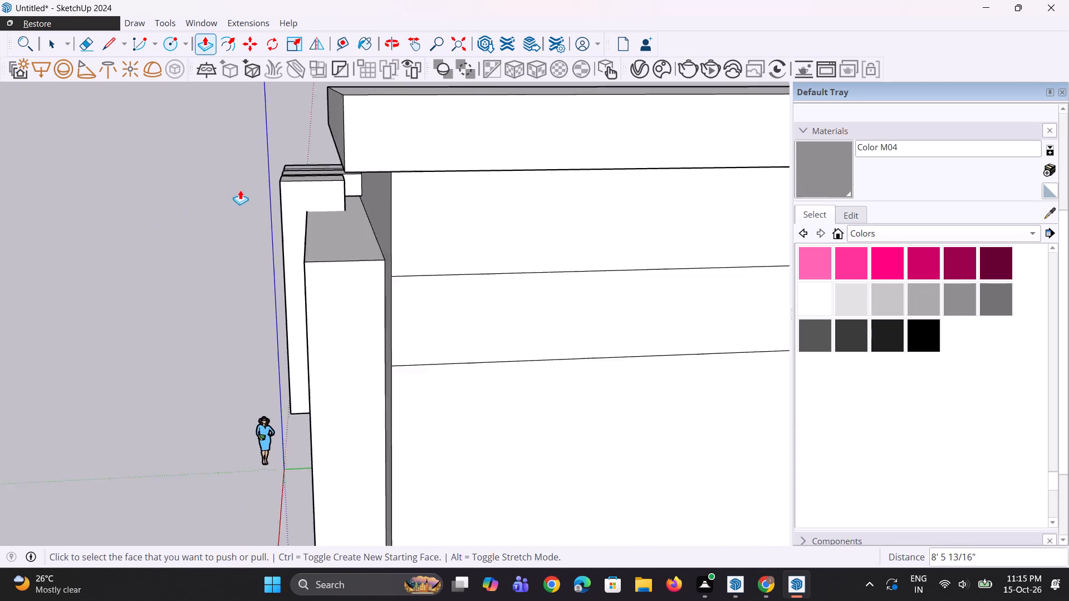
{"action": "scroll", "coordinate": [240, 190], "scroll_direction": "up", "scroll_amount": 6}
{"action": "middle_click_drag", "start_coordinate": [277, 243], "coordinate": [360, 178]}
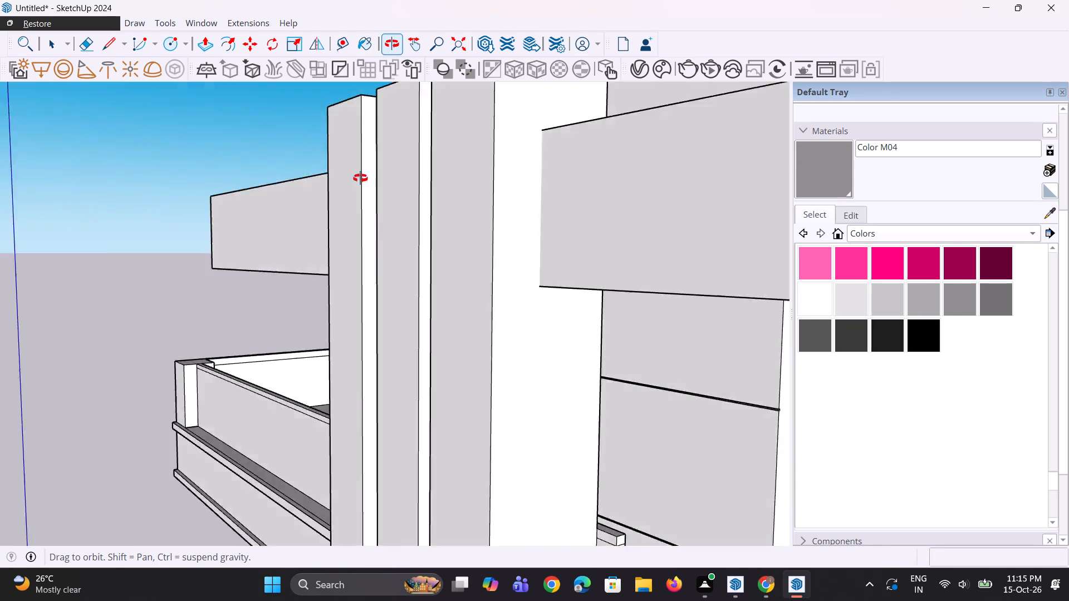
{"action": "middle_click_drag", "start_coordinate": [360, 178], "coordinate": [278, 164]}
{"action": "scroll", "coordinate": [445, 320], "scroll_direction": "up", "scroll_amount": 4}
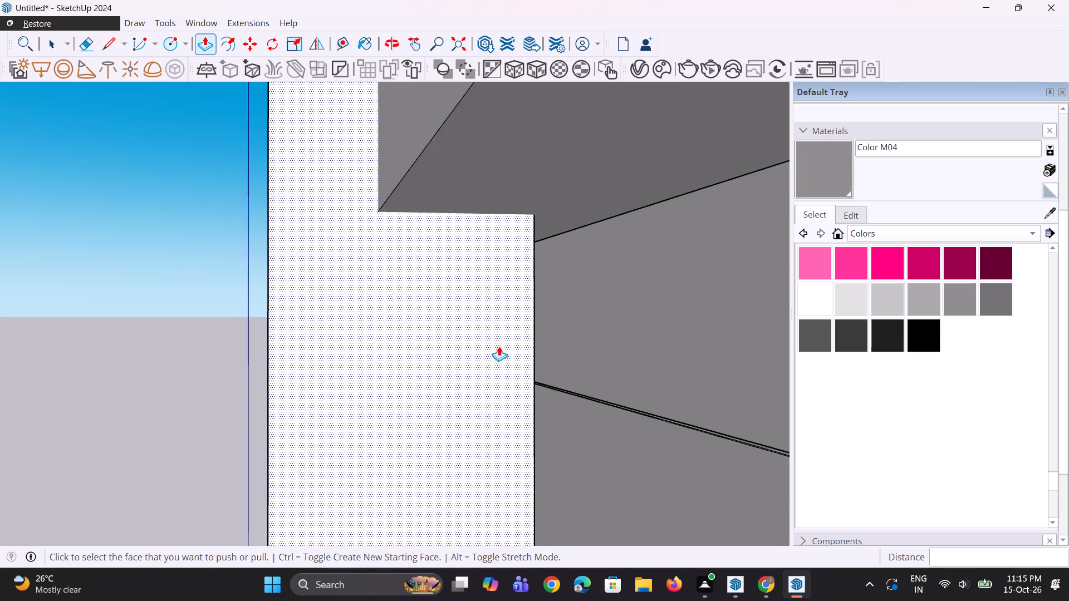
{"action": "scroll", "coordinate": [499, 346], "scroll_direction": "up", "scroll_amount": 3}
{"action": "middle_click_drag", "start_coordinate": [580, 378], "coordinate": [541, 377]}
{"action": "scroll", "coordinate": [550, 377], "scroll_direction": "up", "scroll_amount": 1}
{"action": "middle_click_drag", "start_coordinate": [423, 361], "coordinate": [411, 370]}
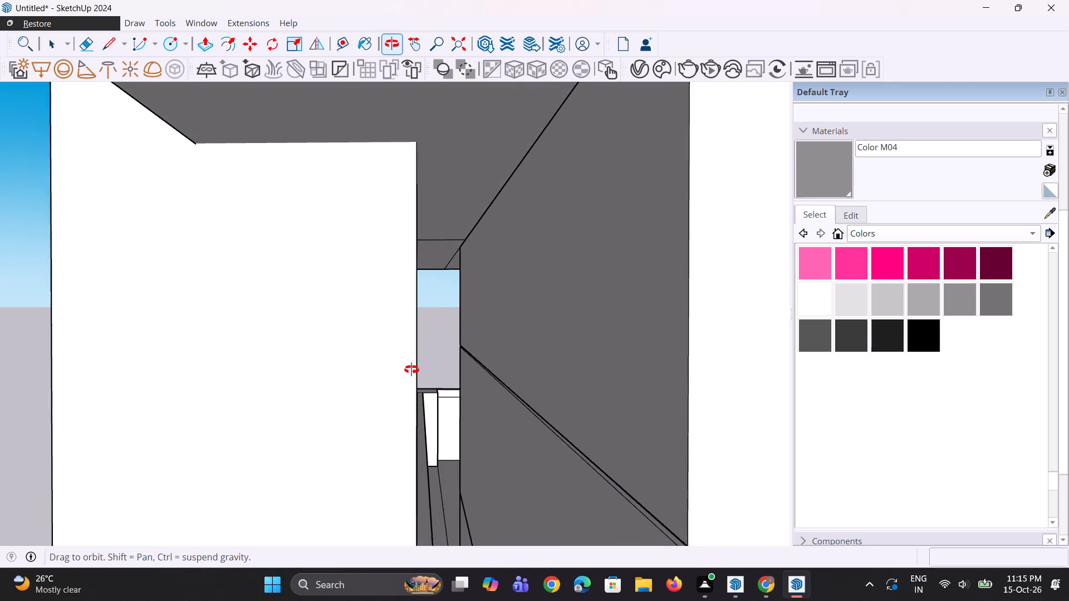
{"action": "middle_click_drag", "start_coordinate": [411, 370], "coordinate": [390, 372]}
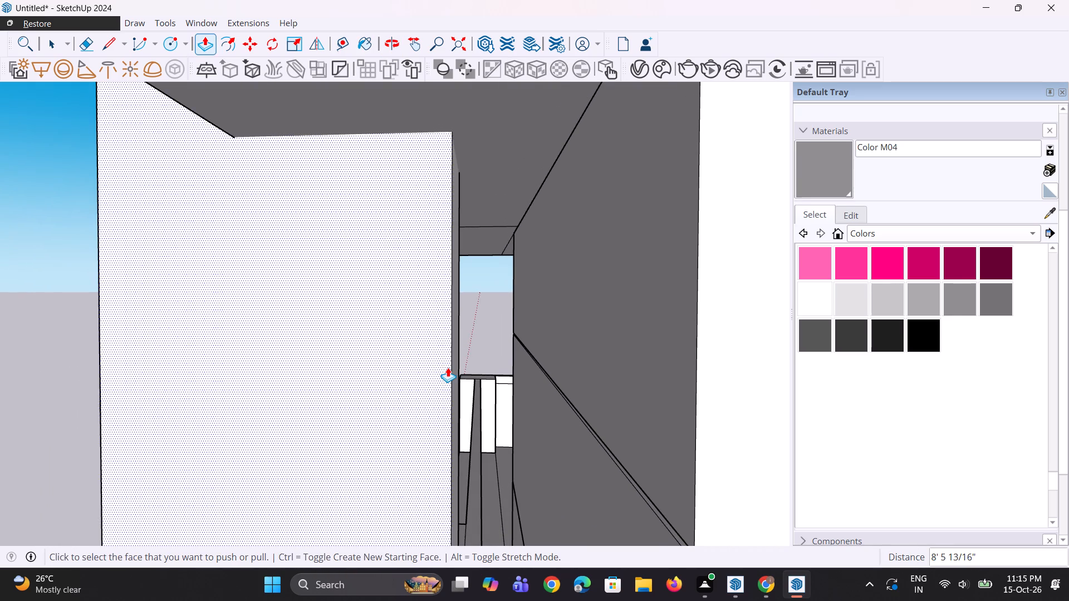
{"action": "left_click", "coordinate": [454, 372]}
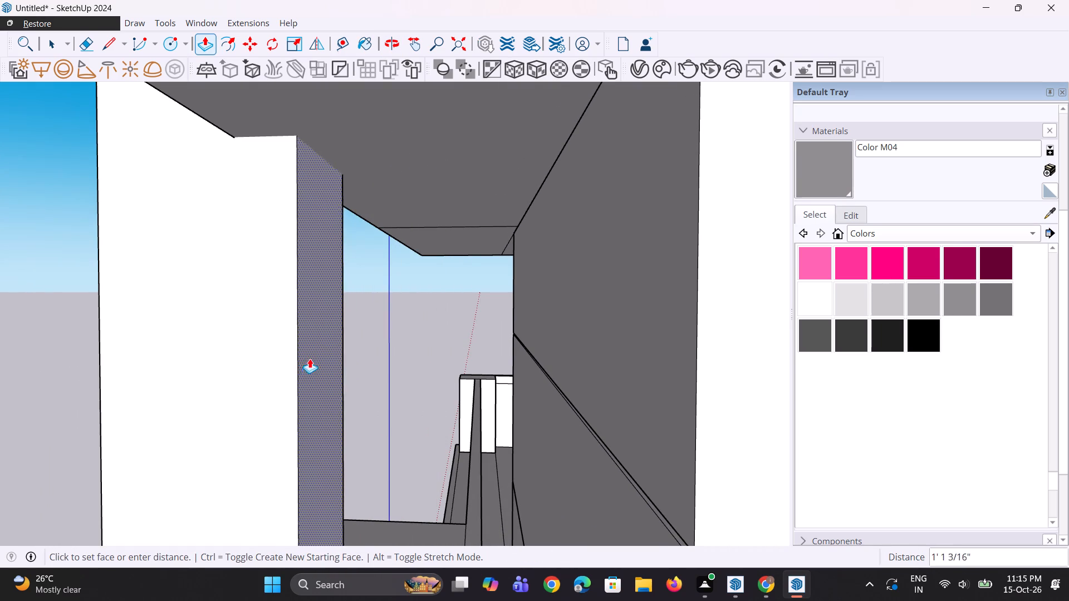
{"action": "left_click", "coordinate": [185, 351]}
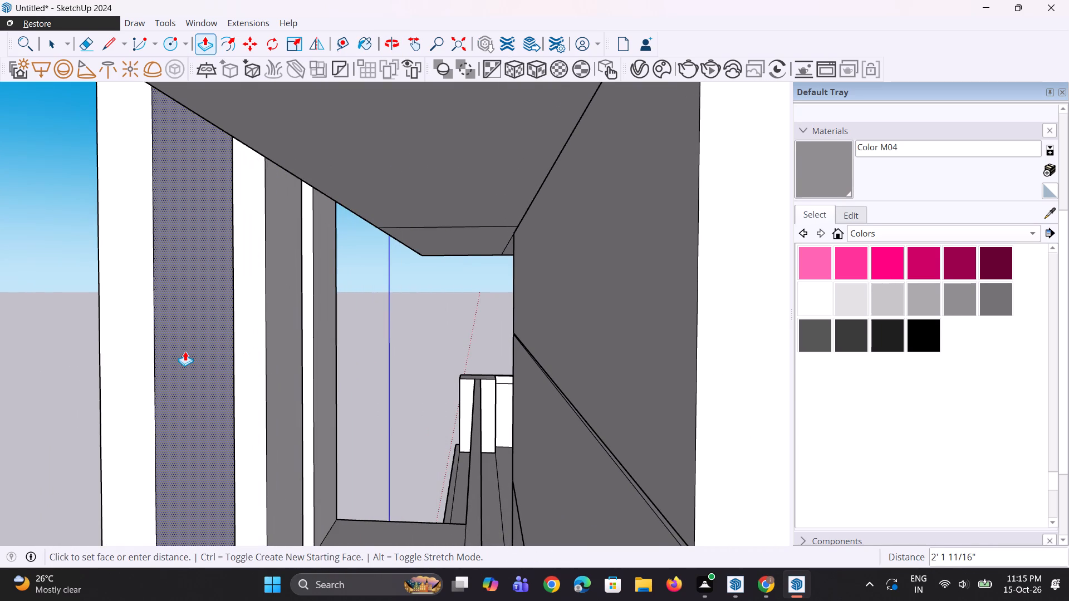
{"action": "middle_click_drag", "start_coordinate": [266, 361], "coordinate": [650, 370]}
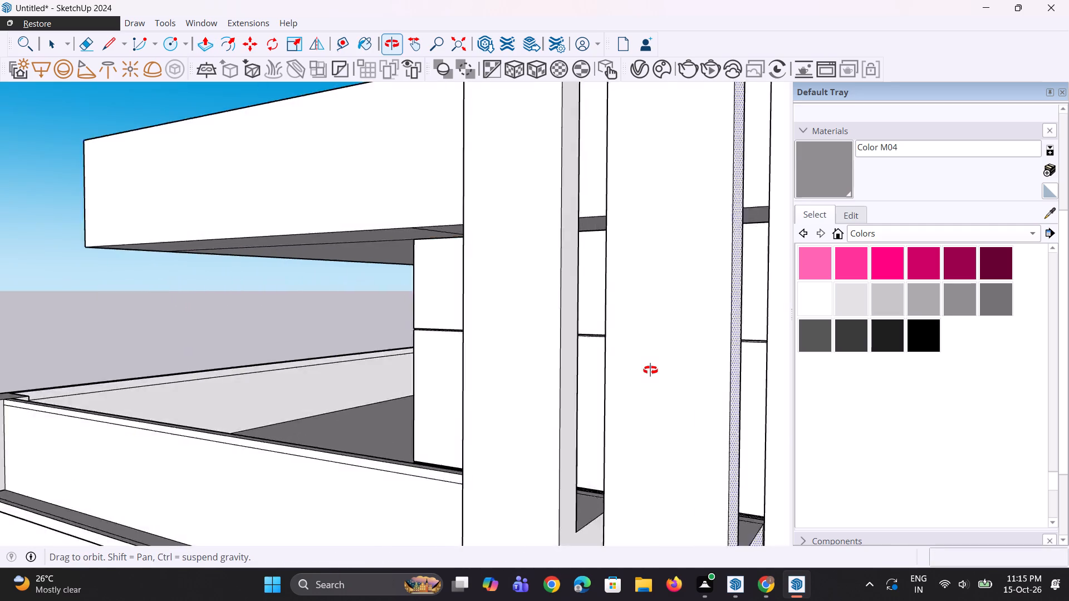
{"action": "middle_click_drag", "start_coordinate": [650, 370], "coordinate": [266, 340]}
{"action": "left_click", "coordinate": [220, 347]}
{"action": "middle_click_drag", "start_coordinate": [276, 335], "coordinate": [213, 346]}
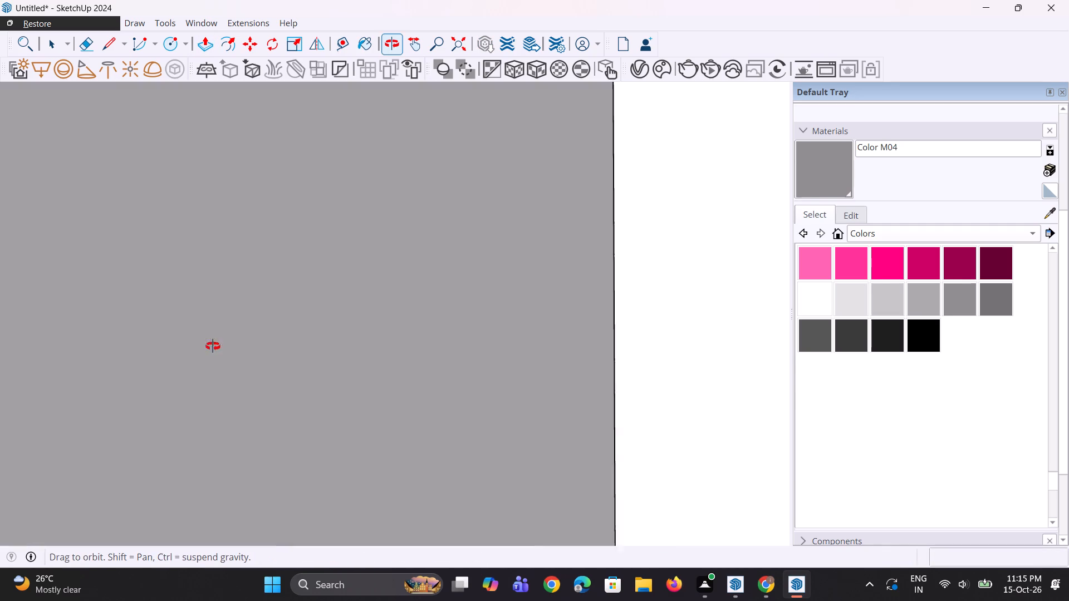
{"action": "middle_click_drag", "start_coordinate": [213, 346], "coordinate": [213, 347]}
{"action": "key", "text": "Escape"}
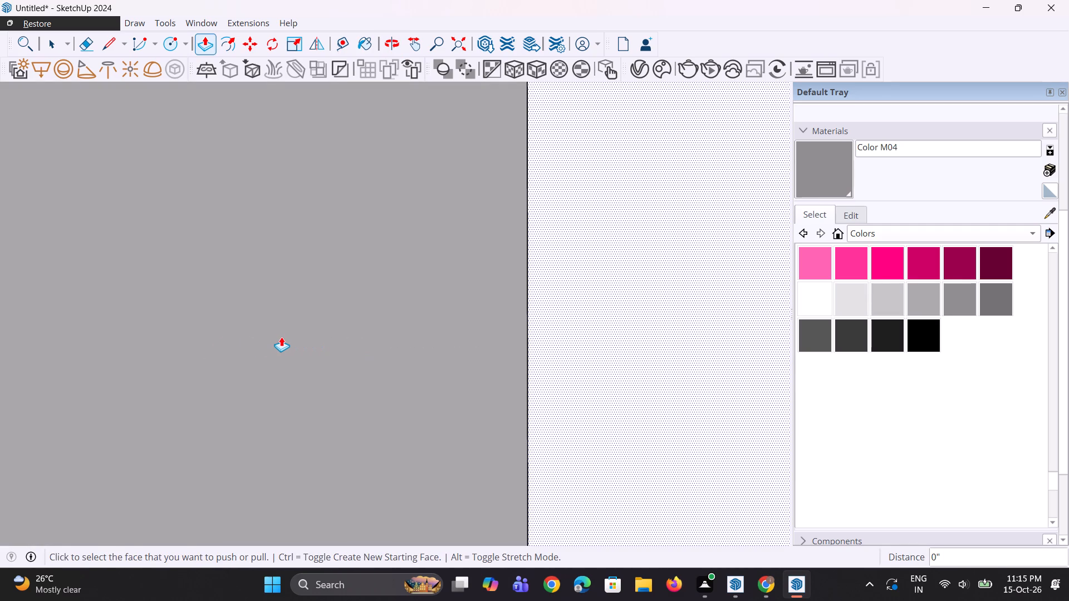
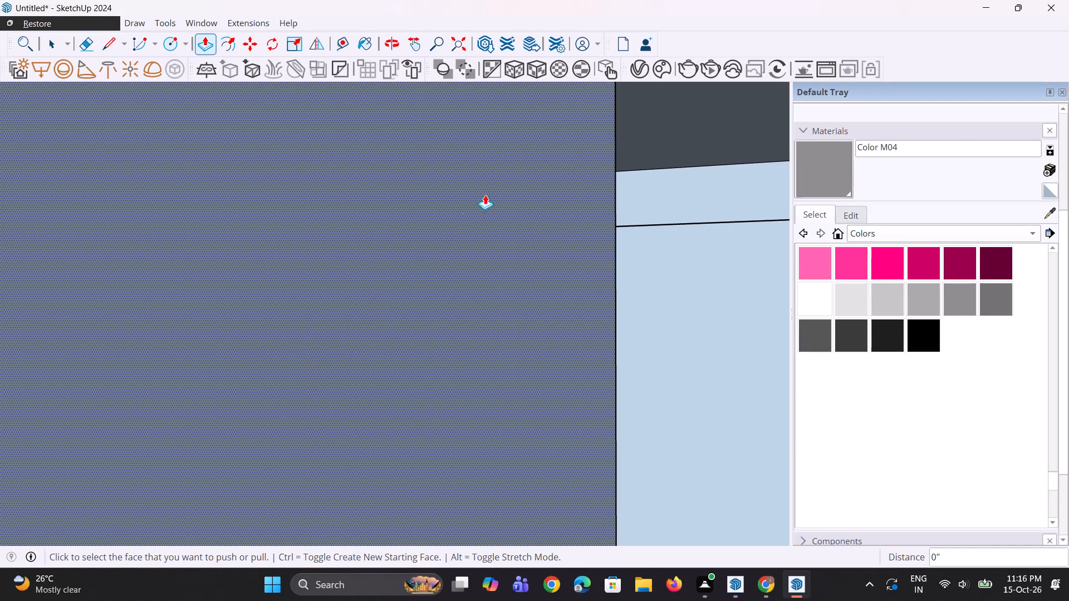
Push/Pull the back face of the vertical fin nearest the tall window 2 3/16" toward the building.
{"action": "left_click", "coordinate": [465, 49]}
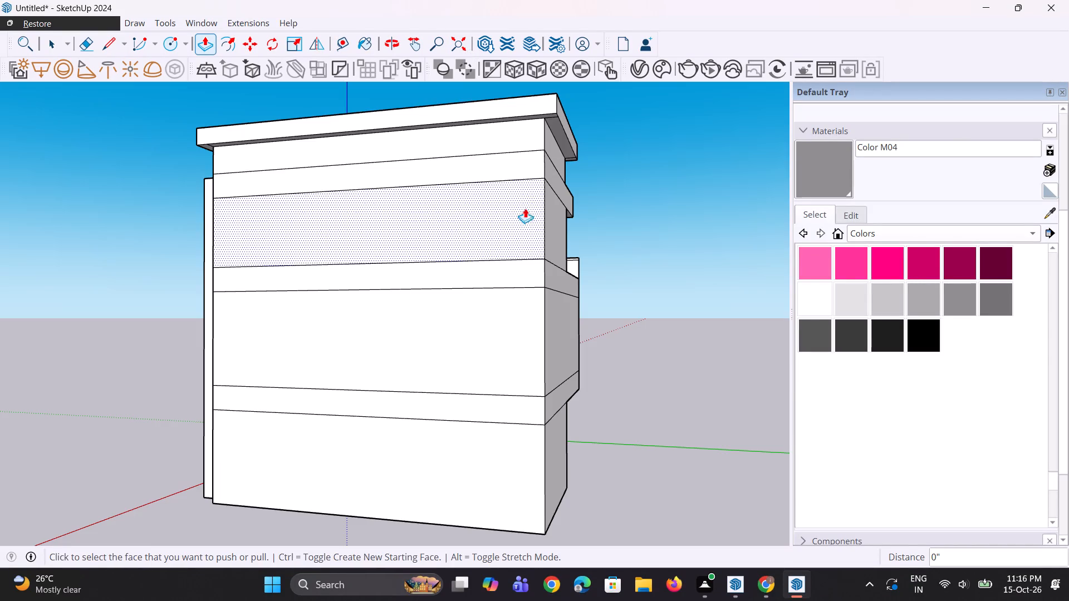
{"action": "middle_click_drag", "start_coordinate": [526, 209], "coordinate": [14, 261]}
{"action": "middle_click_drag", "start_coordinate": [430, 278], "coordinate": [0, 233]}
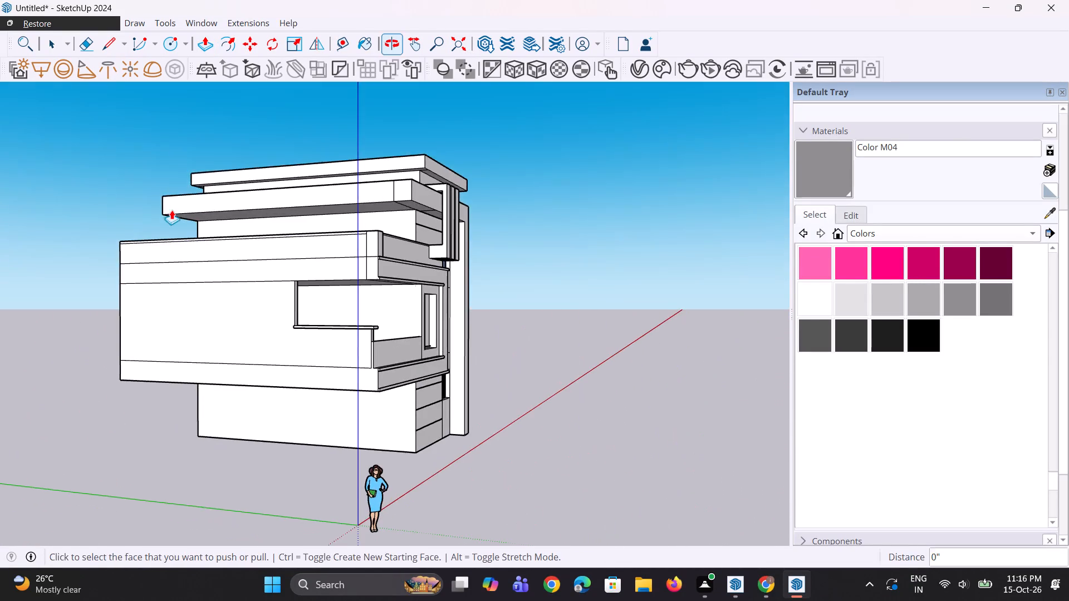
{"action": "middle_click_drag", "start_coordinate": [661, 238], "coordinate": [60, 287]}
{"action": "scroll", "coordinate": [419, 191], "scroll_direction": "up", "scroll_amount": 1}
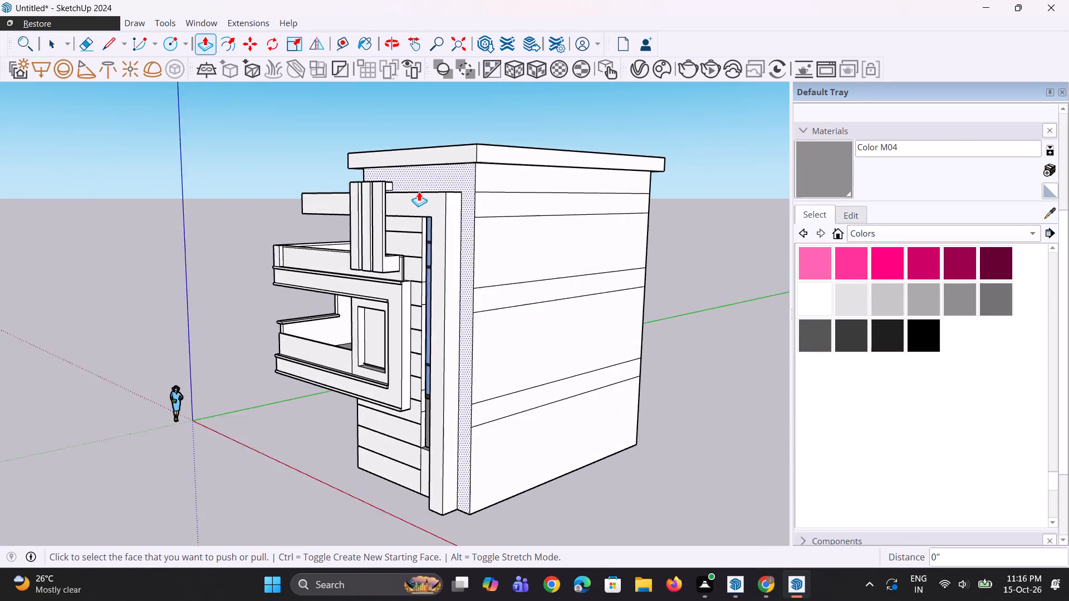
{"action": "scroll", "coordinate": [419, 191], "scroll_direction": "up", "scroll_amount": 11}
{"action": "middle_click_drag", "start_coordinate": [380, 242], "coordinate": [244, 252]}
{"action": "scroll", "coordinate": [244, 252], "scroll_direction": "up", "scroll_amount": 4}
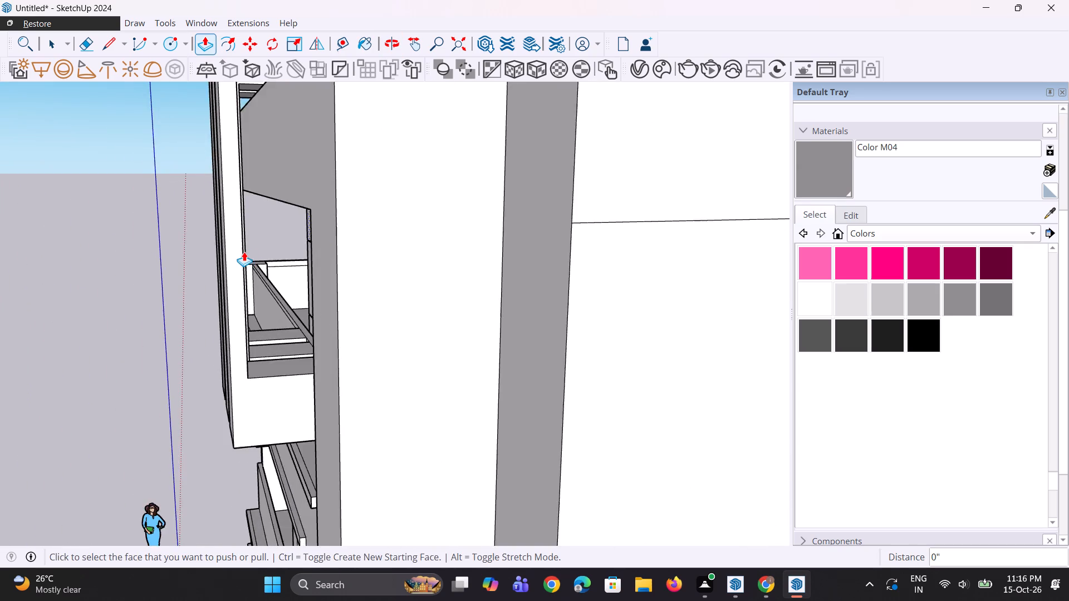
{"action": "scroll", "coordinate": [244, 252], "scroll_direction": "up", "scroll_amount": 5}
{"action": "middle_click_drag", "start_coordinate": [268, 259], "coordinate": [249, 258]}
{"action": "scroll", "coordinate": [248, 257], "scroll_direction": "up", "scroll_amount": 1}
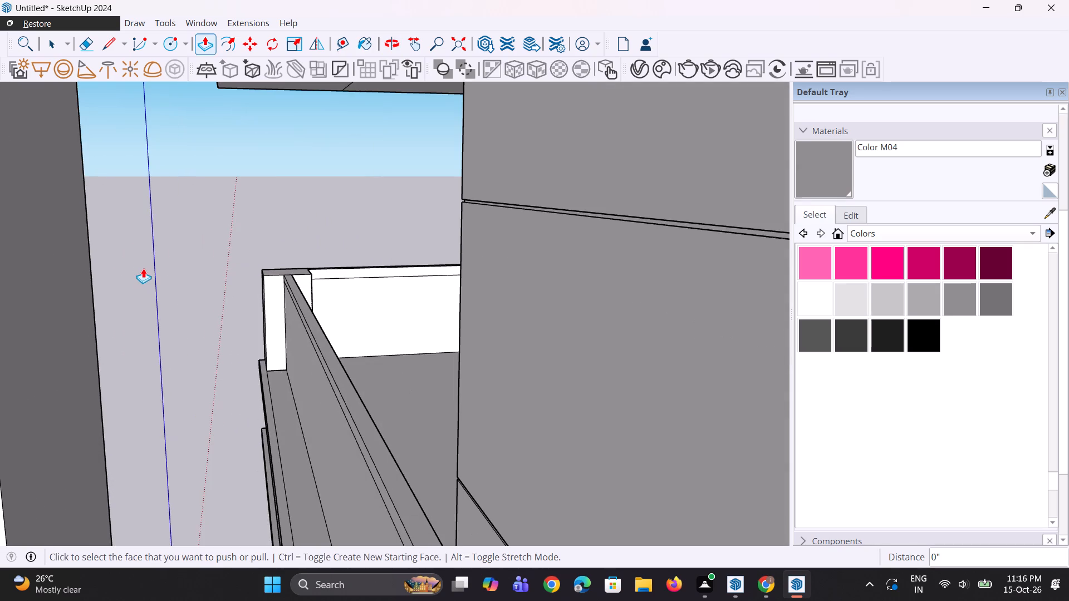
{"action": "scroll", "coordinate": [143, 268], "scroll_direction": "down", "scroll_amount": 3}
{"action": "scroll", "coordinate": [221, 225], "scroll_direction": "down", "scroll_amount": 5}
{"action": "scroll", "coordinate": [332, 135], "scroll_direction": "down", "scroll_amount": 9}
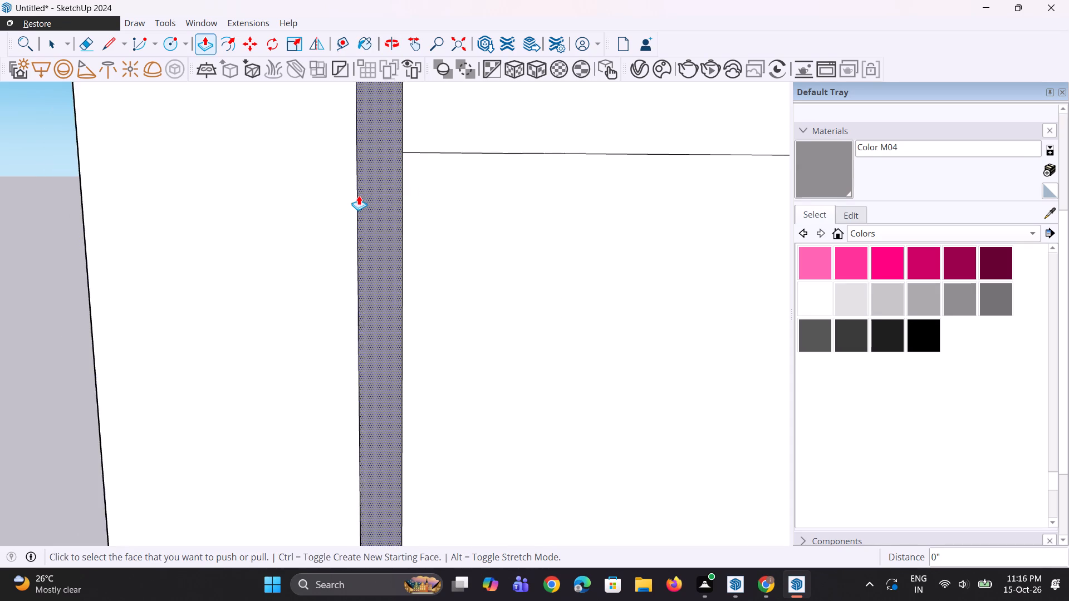
{"action": "scroll", "coordinate": [359, 195], "scroll_direction": "down", "scroll_amount": 12}
{"action": "scroll", "coordinate": [249, 223], "scroll_direction": "up", "scroll_amount": 11}
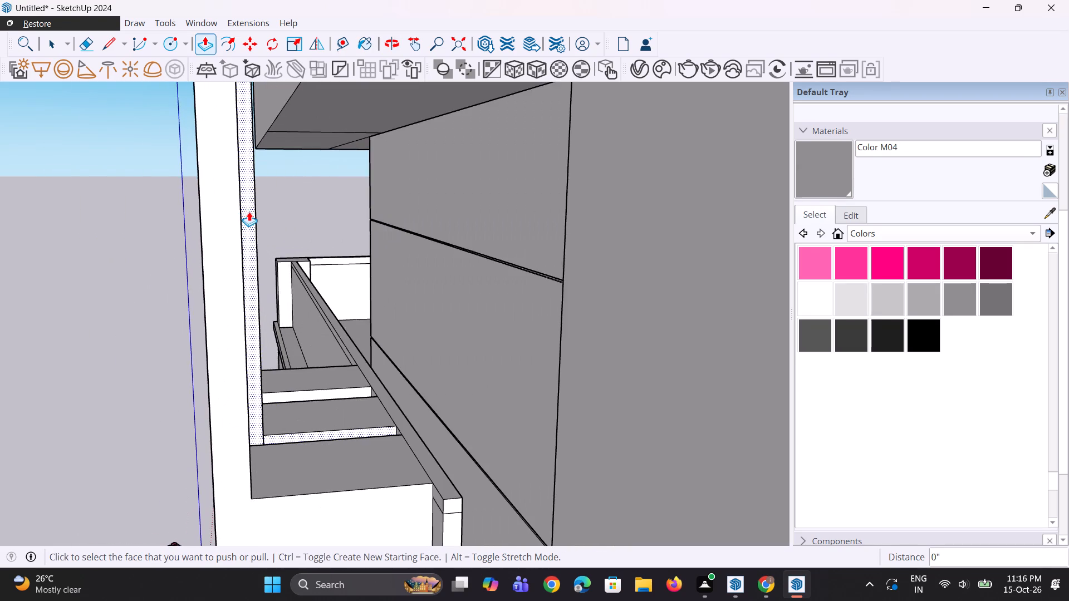
{"action": "middle_click_drag", "start_coordinate": [249, 211], "coordinate": [240, 223]}
{"action": "scroll", "coordinate": [233, 231], "scroll_direction": "up", "scroll_amount": 4}
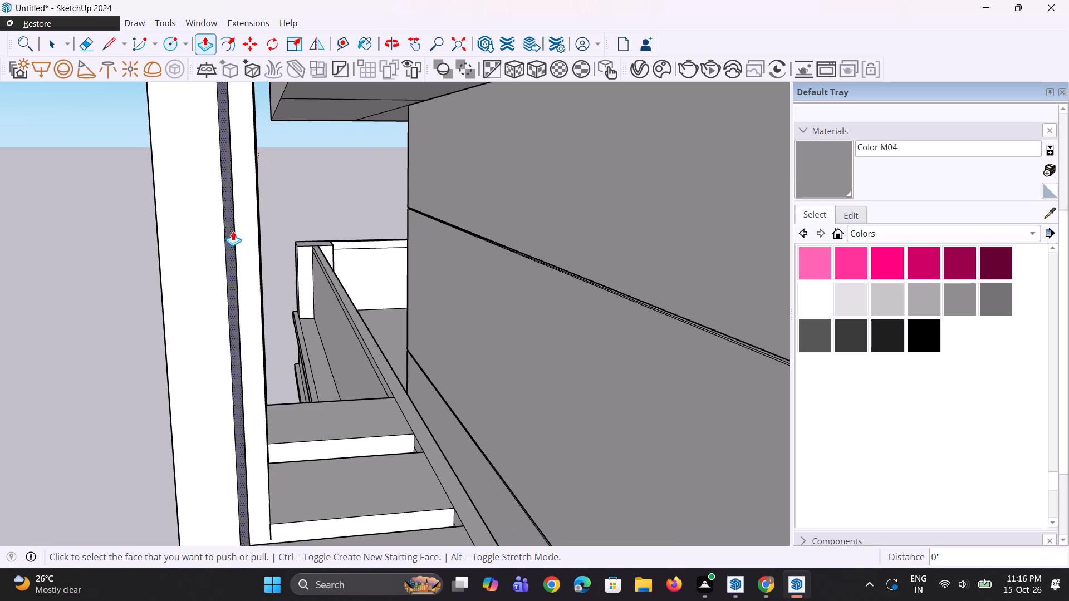
{"action": "left_click", "coordinate": [233, 231]}
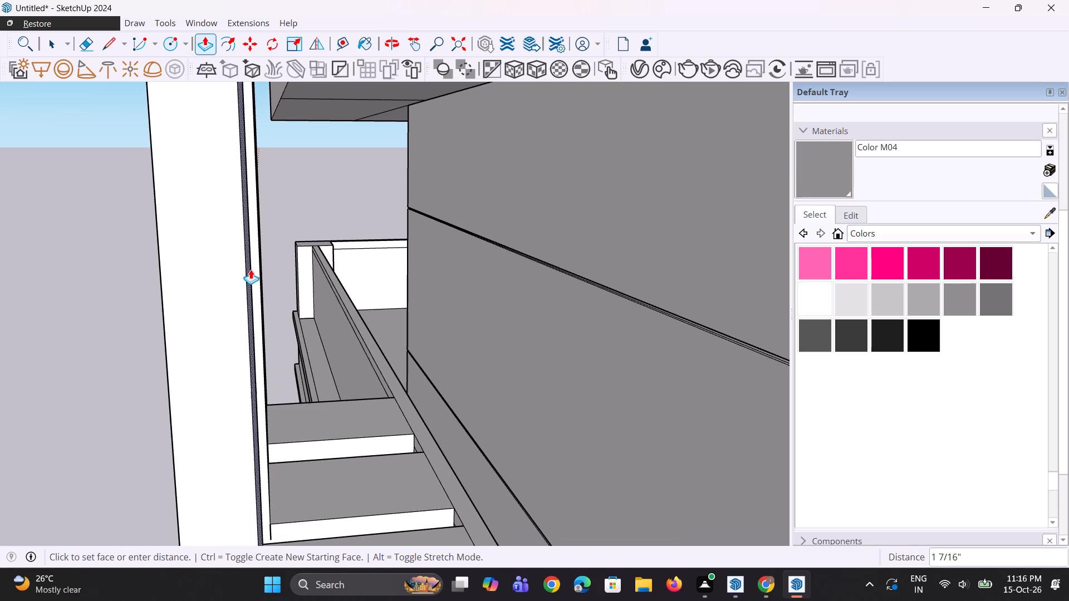
{"action": "left_click", "coordinate": [257, 267]}
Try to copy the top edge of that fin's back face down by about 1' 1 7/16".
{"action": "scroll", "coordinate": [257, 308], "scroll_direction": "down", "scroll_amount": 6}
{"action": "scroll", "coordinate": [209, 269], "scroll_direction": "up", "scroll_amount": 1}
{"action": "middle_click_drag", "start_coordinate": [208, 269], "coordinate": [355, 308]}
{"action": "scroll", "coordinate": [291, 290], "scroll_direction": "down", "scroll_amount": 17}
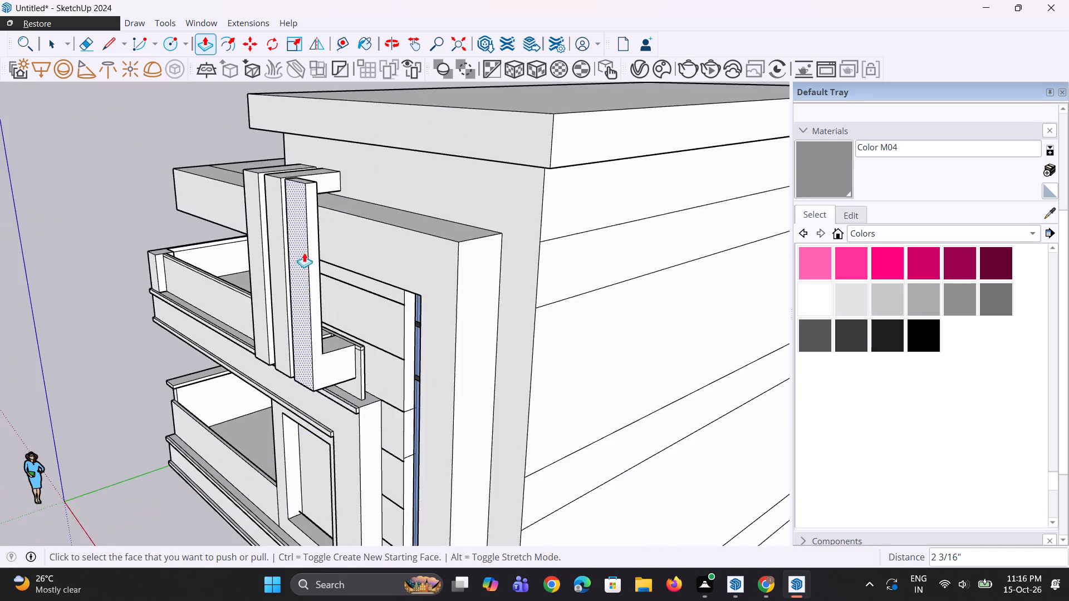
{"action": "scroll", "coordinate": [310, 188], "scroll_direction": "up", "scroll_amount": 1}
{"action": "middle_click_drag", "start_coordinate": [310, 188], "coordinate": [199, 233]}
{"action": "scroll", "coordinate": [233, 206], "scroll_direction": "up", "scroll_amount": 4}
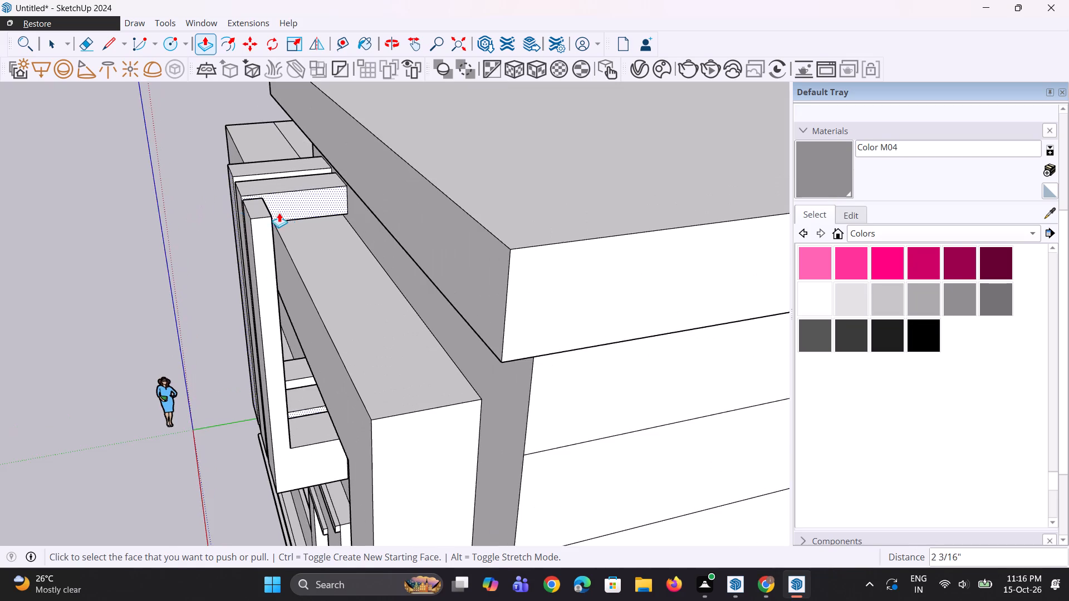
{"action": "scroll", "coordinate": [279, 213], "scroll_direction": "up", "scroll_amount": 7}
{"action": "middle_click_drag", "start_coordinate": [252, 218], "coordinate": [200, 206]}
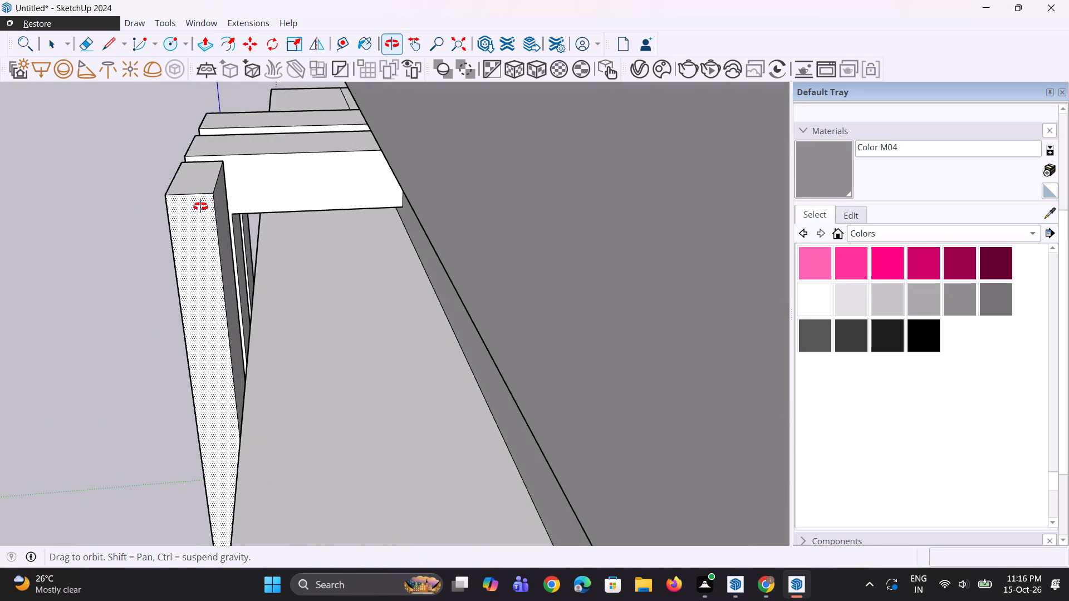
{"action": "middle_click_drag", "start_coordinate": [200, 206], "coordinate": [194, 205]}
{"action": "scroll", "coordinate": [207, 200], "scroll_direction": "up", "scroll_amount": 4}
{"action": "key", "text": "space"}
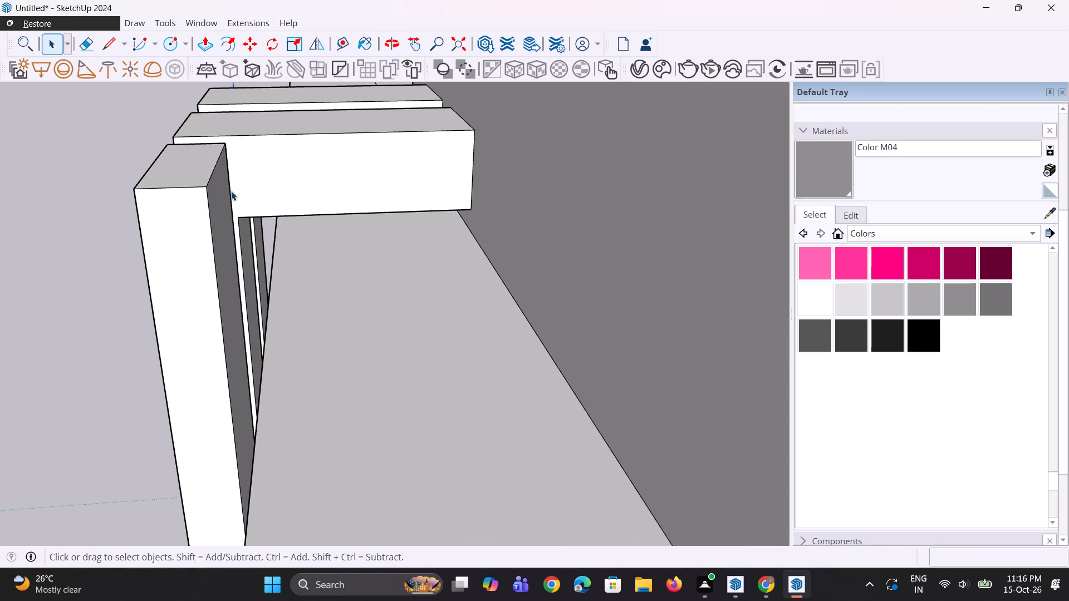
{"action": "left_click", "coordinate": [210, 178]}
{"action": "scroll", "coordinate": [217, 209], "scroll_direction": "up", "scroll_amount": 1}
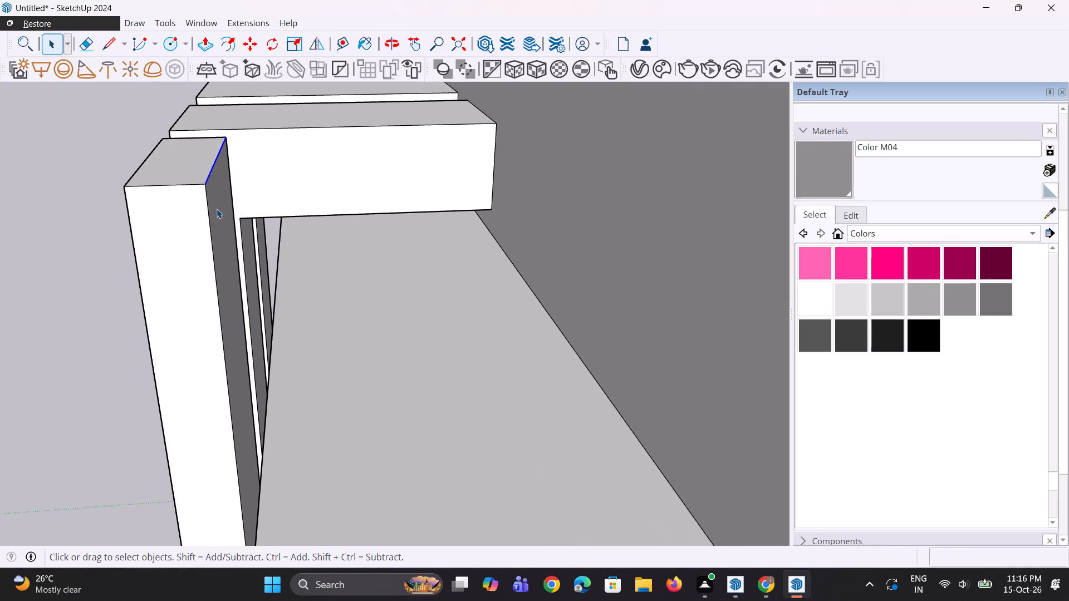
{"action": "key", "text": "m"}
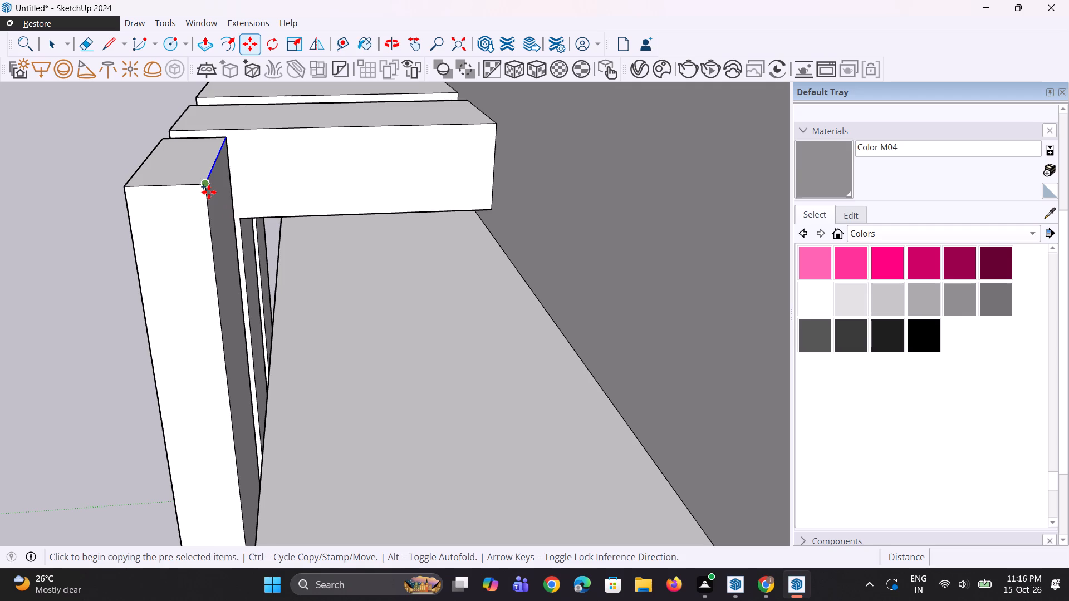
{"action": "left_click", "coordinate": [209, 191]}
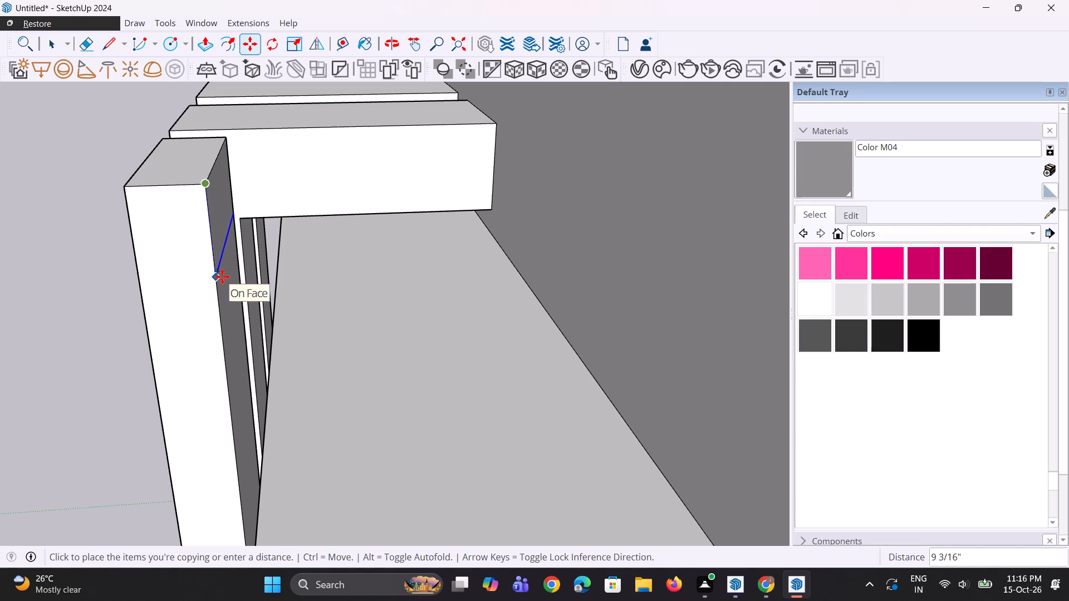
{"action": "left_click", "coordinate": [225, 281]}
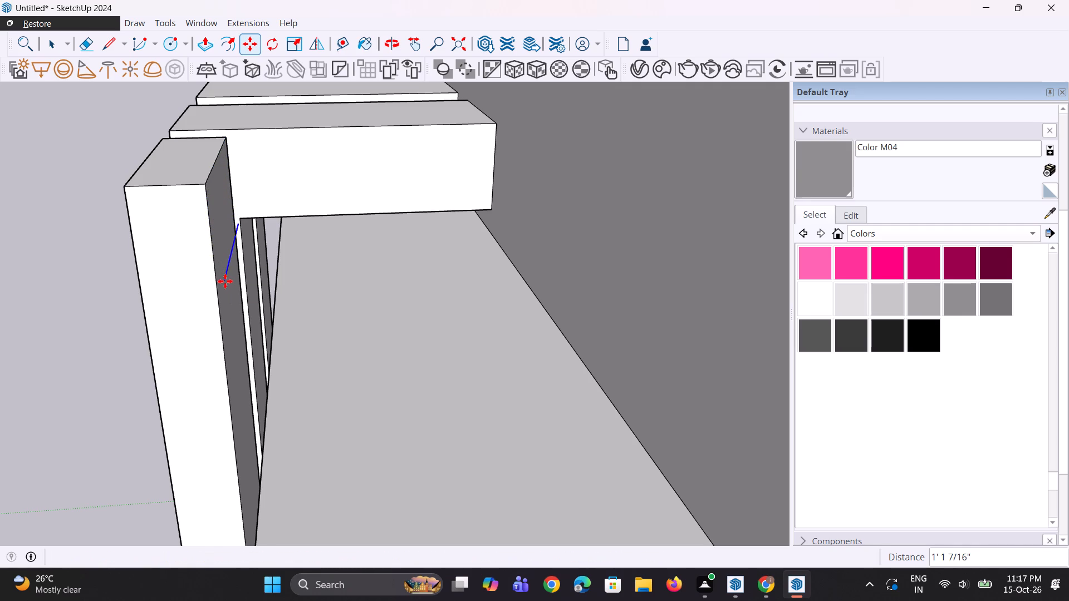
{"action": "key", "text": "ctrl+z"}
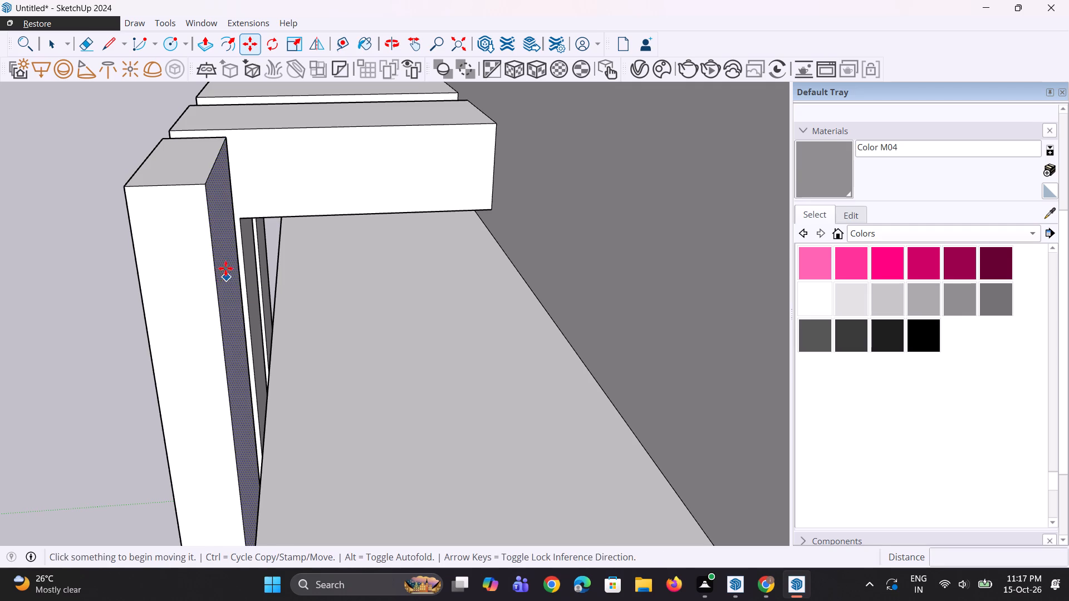
Copy the top edge of the fin's back face about 9 1/2" straight down the face to split it.
{"action": "key", "text": "space"}
{"action": "key", "text": "space"}
{"action": "scroll", "coordinate": [197, 196], "scroll_direction": "up", "scroll_amount": 2}
{"action": "left_click", "coordinate": [210, 174]}
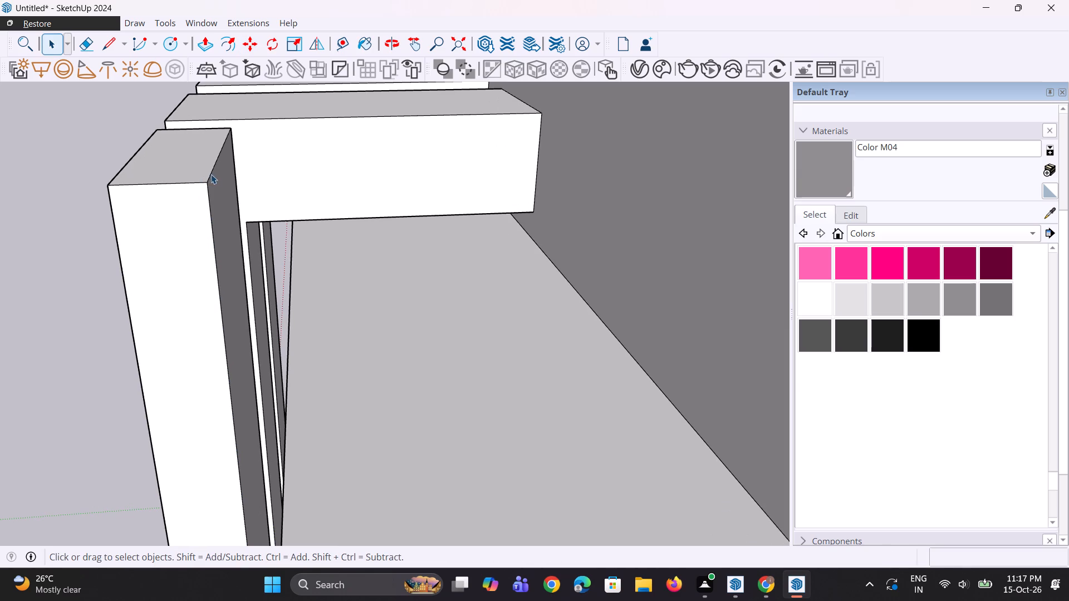
{"action": "scroll", "coordinate": [219, 228], "scroll_direction": "up", "scroll_amount": 2}
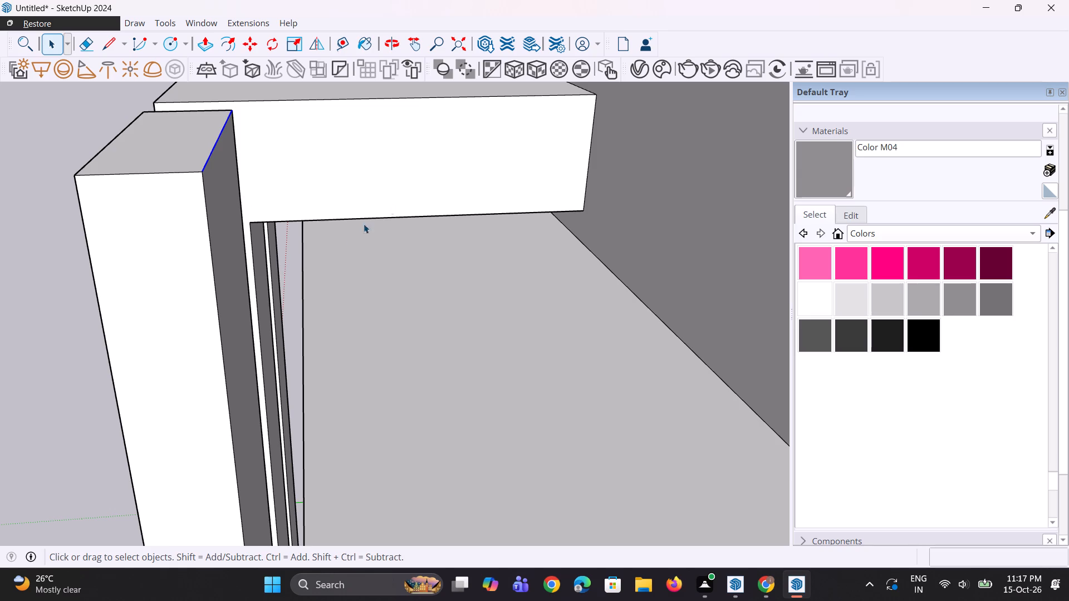
{"action": "scroll", "coordinate": [351, 242], "scroll_direction": "down", "scroll_amount": 1}
{"action": "middle_click_drag", "start_coordinate": [349, 245], "coordinate": [300, 240]}
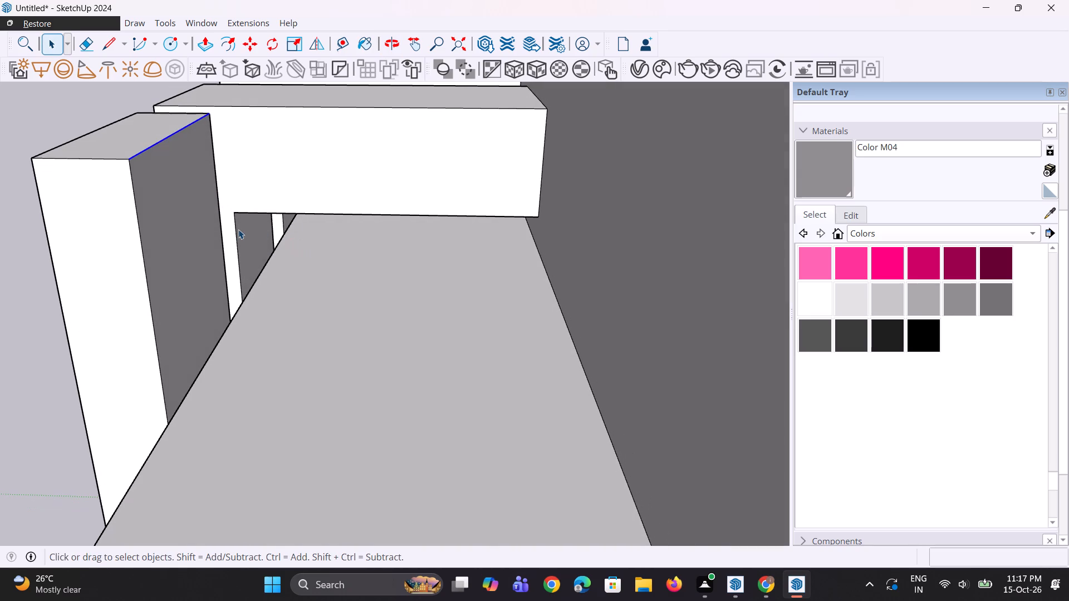
{"action": "key", "text": "m"}
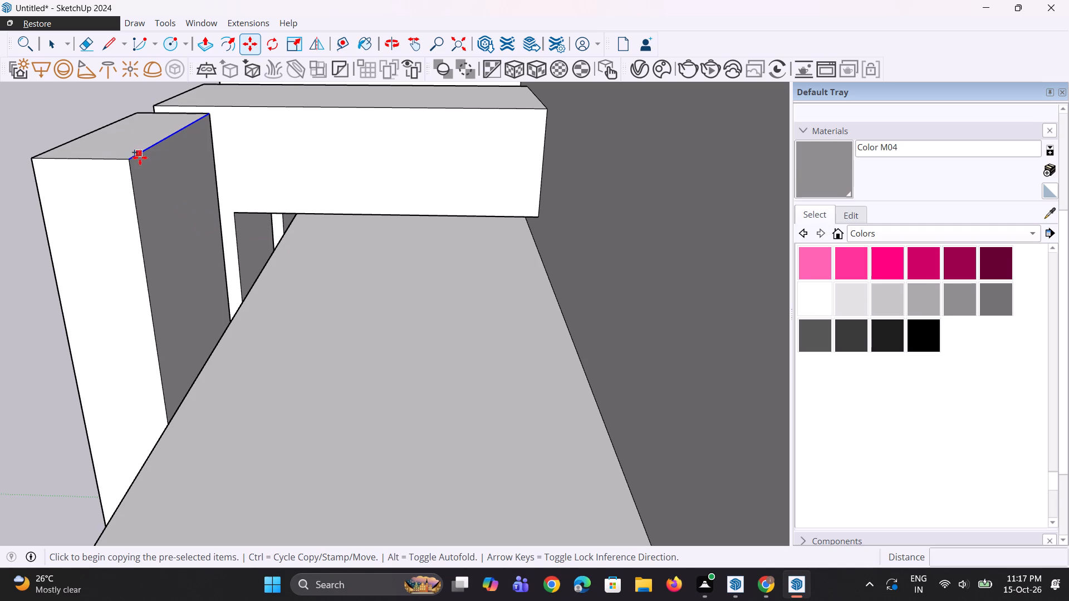
{"action": "left_click", "coordinate": [130, 161]}
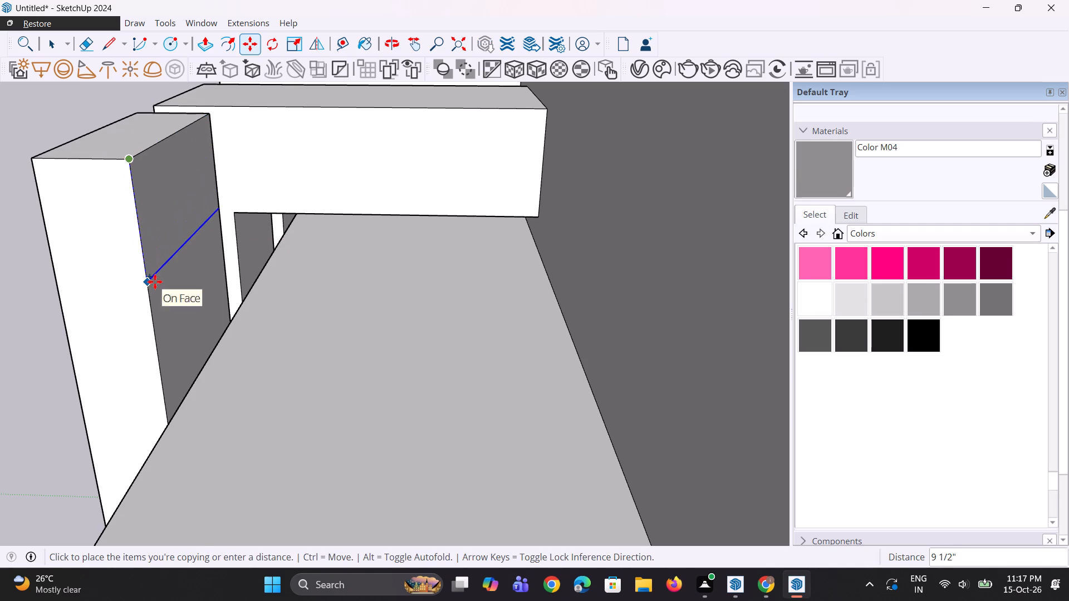
{"action": "left_click", "coordinate": [155, 282]}
Push/Pull the split-off upper part of the fin's back face toward the building wall as a top arm over the frame.
{"action": "key", "text": "p"}
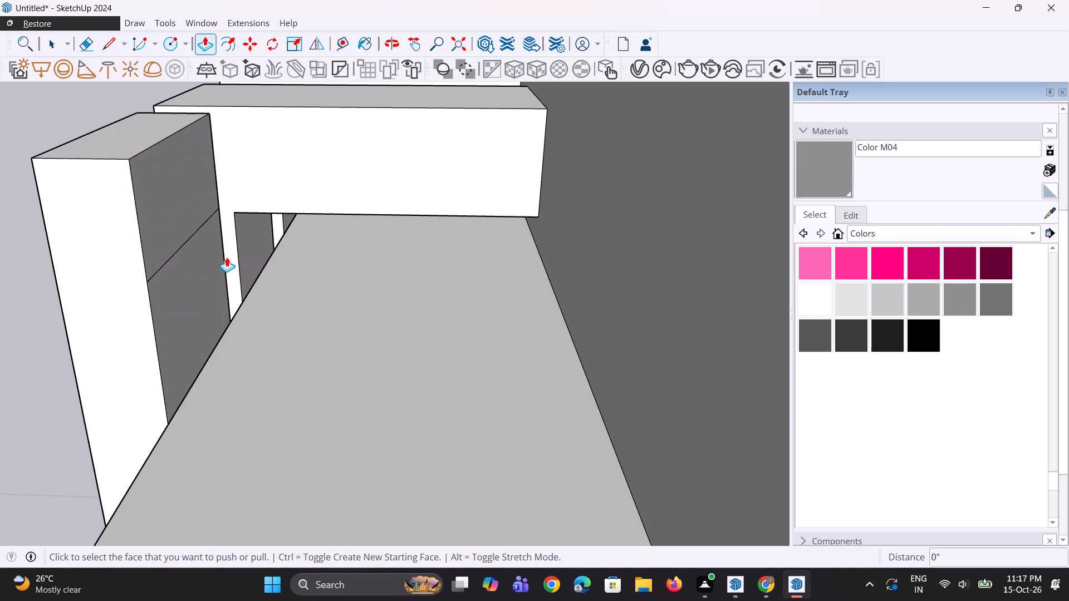
{"action": "left_click", "coordinate": [183, 195]}
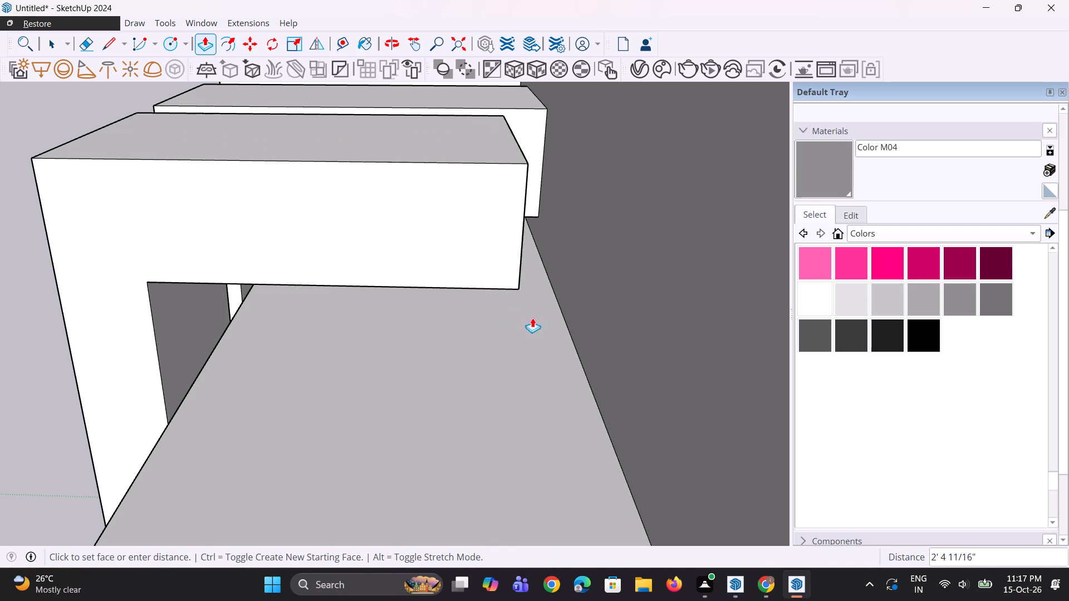
{"action": "left_click", "coordinate": [619, 346]}
Push/Pull the underside of the new top arm down 1 3/4".
{"action": "middle_click_drag", "start_coordinate": [269, 303], "coordinate": [267, 237]}
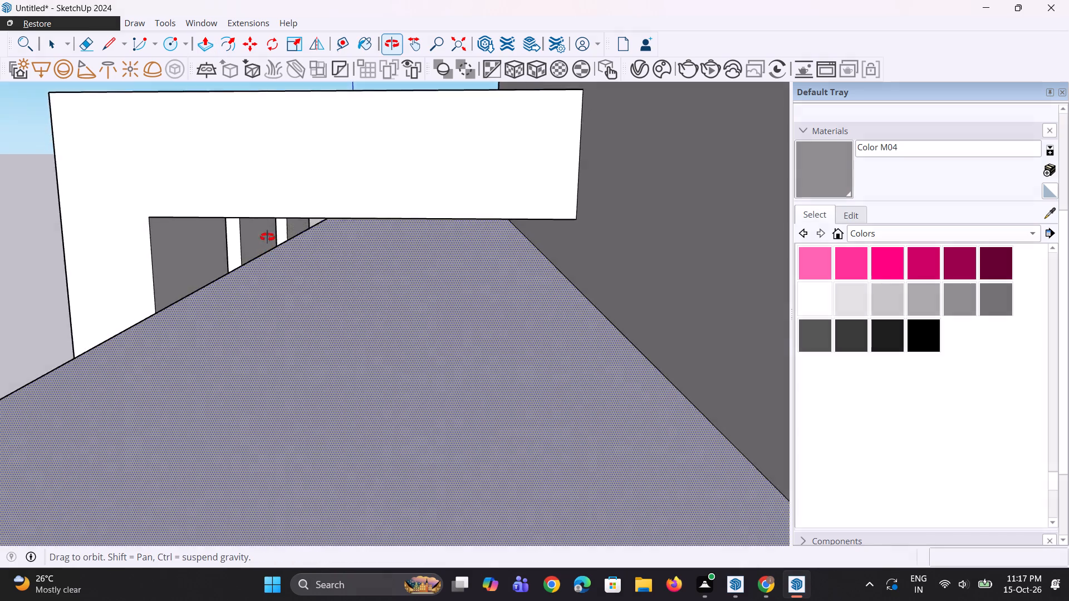
{"action": "middle_click_drag", "start_coordinate": [267, 237], "coordinate": [275, 219]}
{"action": "middle_click_drag", "start_coordinate": [278, 215], "coordinate": [282, 214]}
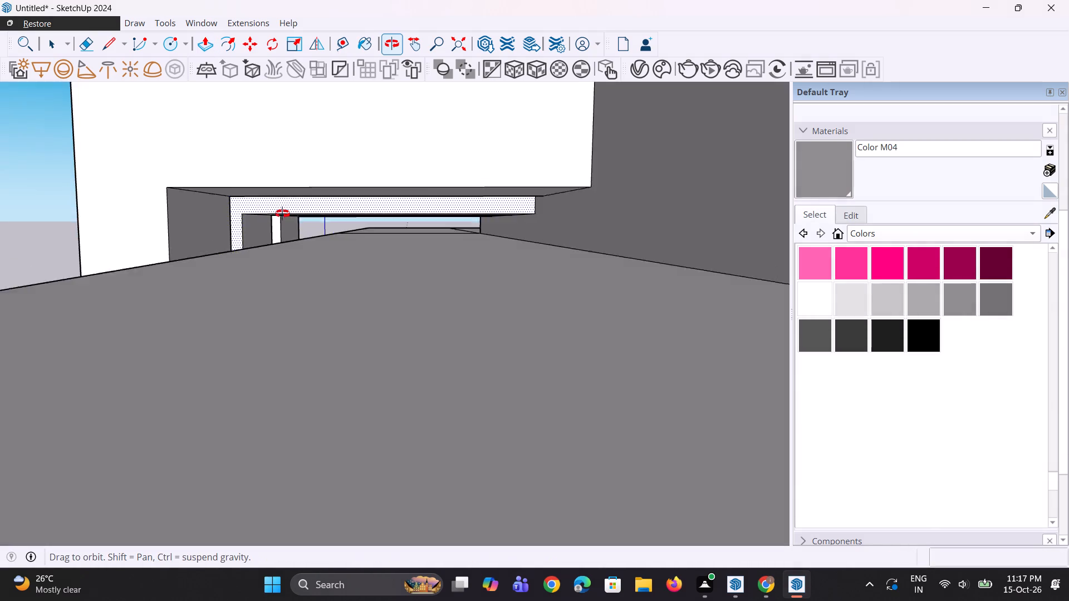
{"action": "middle_click_drag", "start_coordinate": [282, 214], "coordinate": [286, 205]}
{"action": "left_click", "coordinate": [318, 183]}
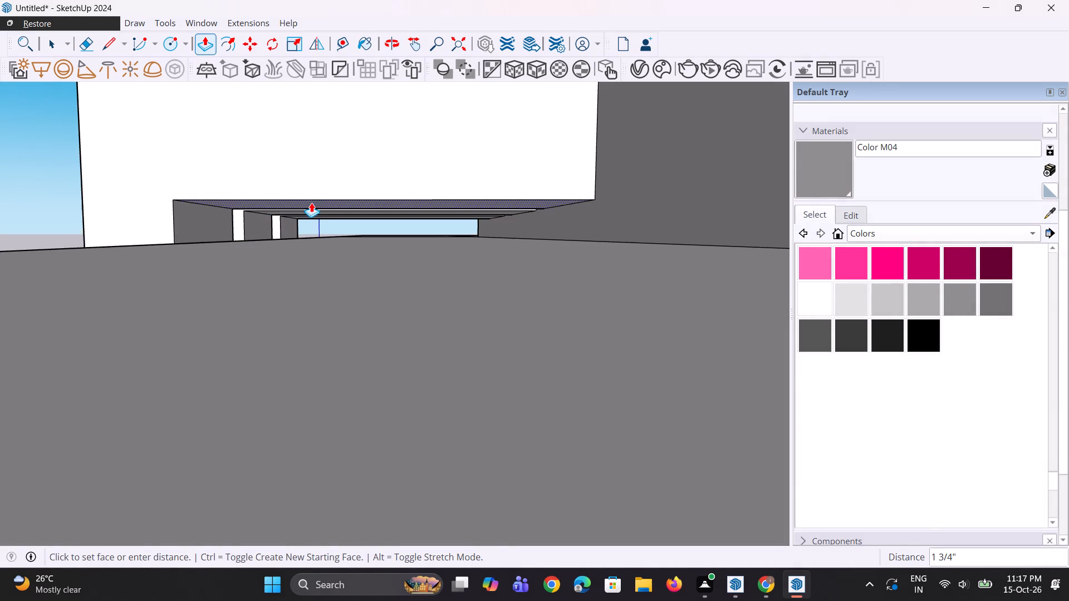
{"action": "left_click", "coordinate": [311, 203]}
Examine the three vertical fins and their top arms from the front of the upper balcony.
{"action": "scroll", "coordinate": [389, 192], "scroll_direction": "down", "scroll_amount": 6}
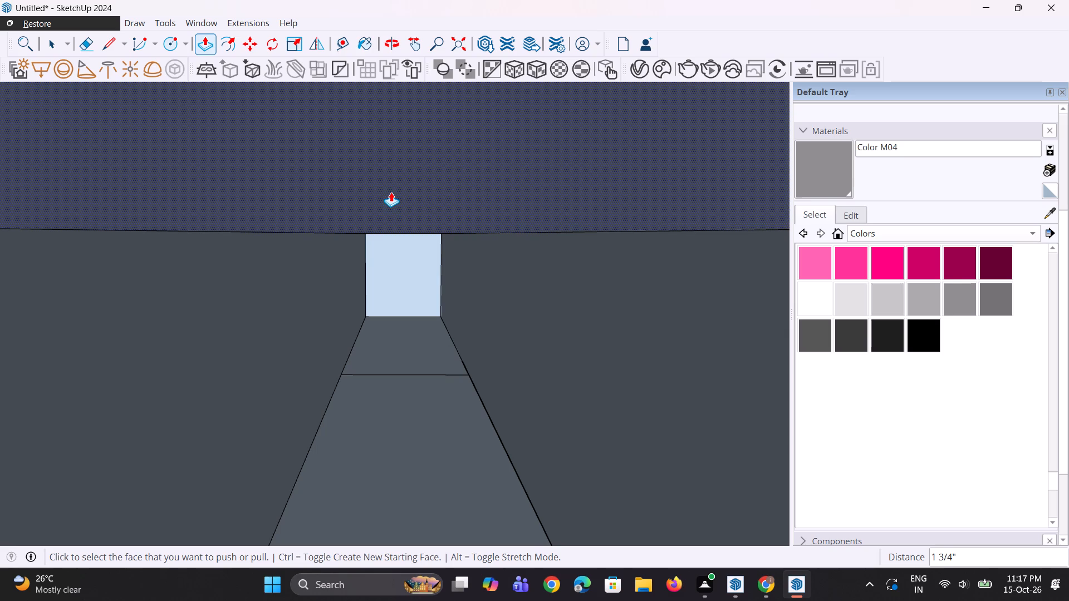
{"action": "scroll", "coordinate": [390, 192], "scroll_direction": "down", "scroll_amount": 6}
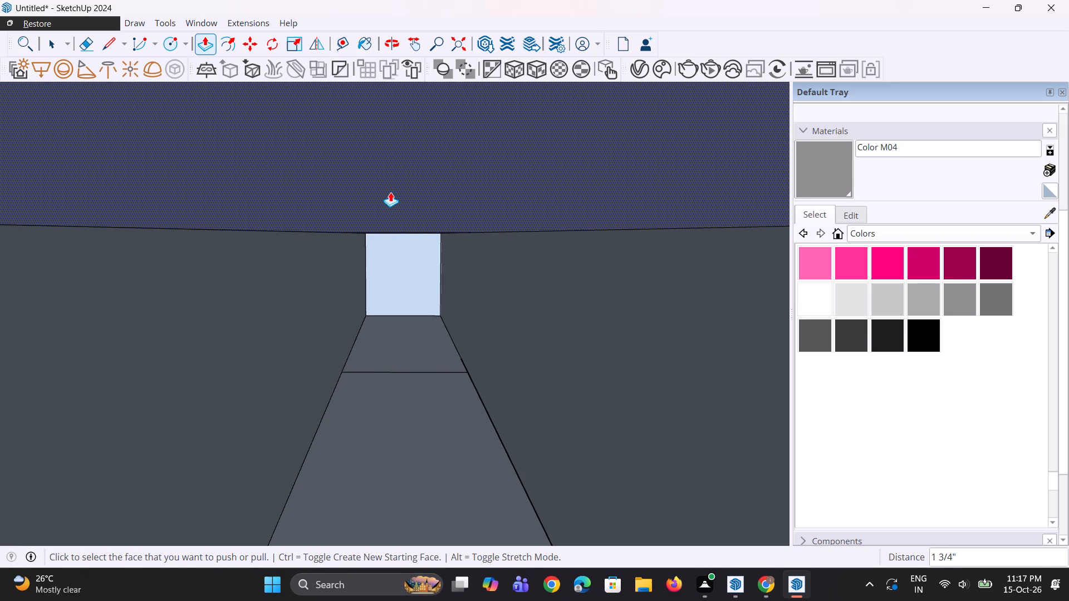
{"action": "scroll", "coordinate": [390, 192], "scroll_direction": "down", "scroll_amount": 4}
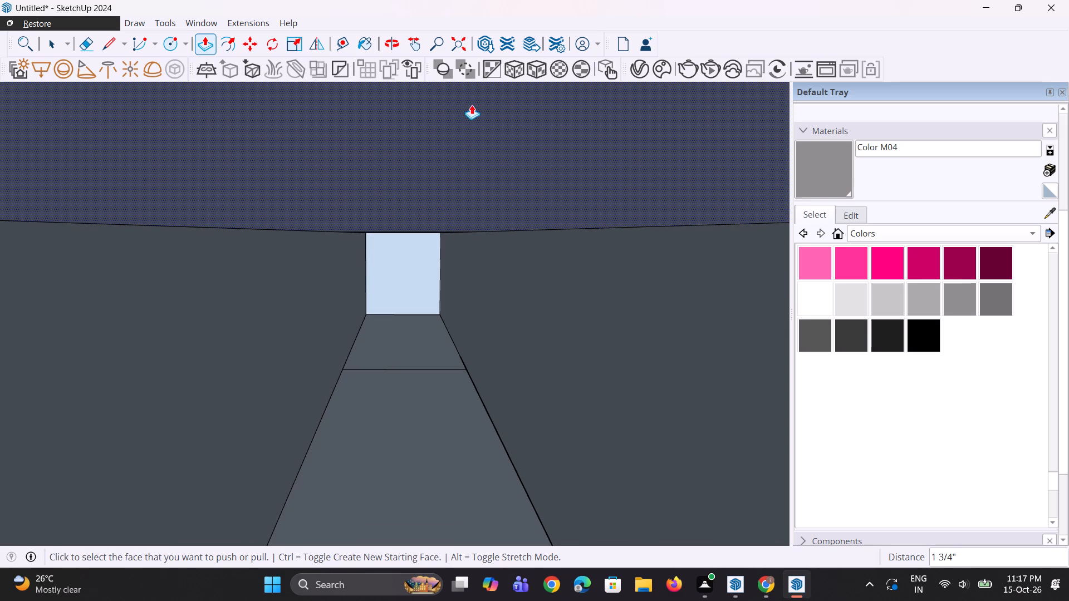
{"action": "left_click", "coordinate": [462, 41]}
{"action": "middle_click_drag", "start_coordinate": [383, 257], "coordinate": [665, 299]}
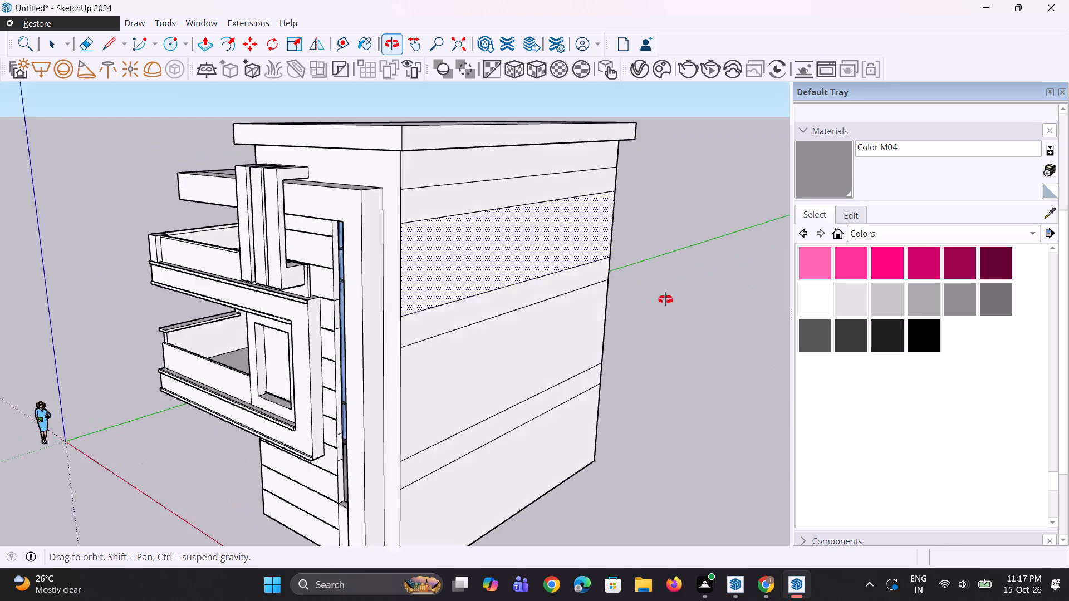
{"action": "middle_click_drag", "start_coordinate": [665, 299], "coordinate": [705, 295]}
{"action": "scroll", "coordinate": [371, 179], "scroll_direction": "up", "scroll_amount": 3}
{"action": "scroll", "coordinate": [316, 162], "scroll_direction": "up", "scroll_amount": 4}
{"action": "middle_click_drag", "start_coordinate": [212, 208], "coordinate": [311, 216]}
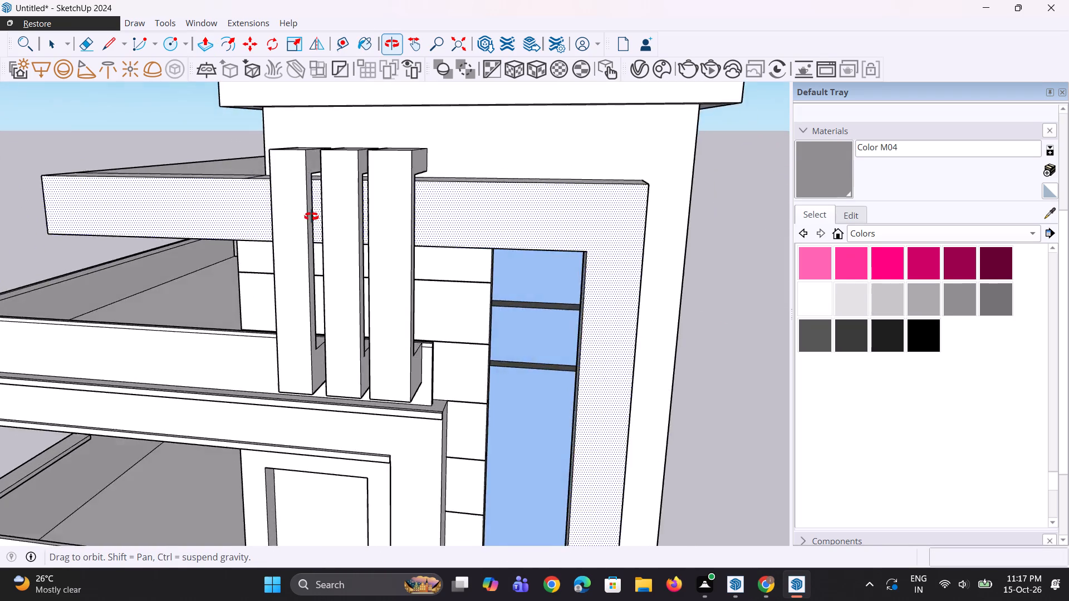
{"action": "middle_click_drag", "start_coordinate": [311, 216], "coordinate": [369, 218]}
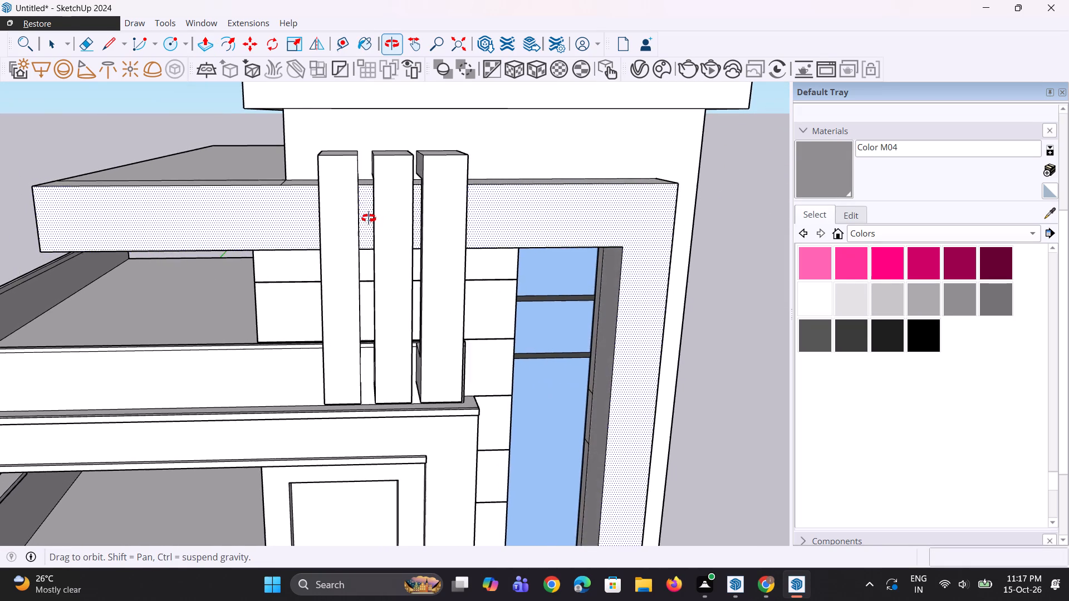
{"action": "middle_click_drag", "start_coordinate": [369, 218], "coordinate": [361, 233]}
{"action": "scroll", "coordinate": [399, 258], "scroll_direction": "up", "scroll_amount": 2}
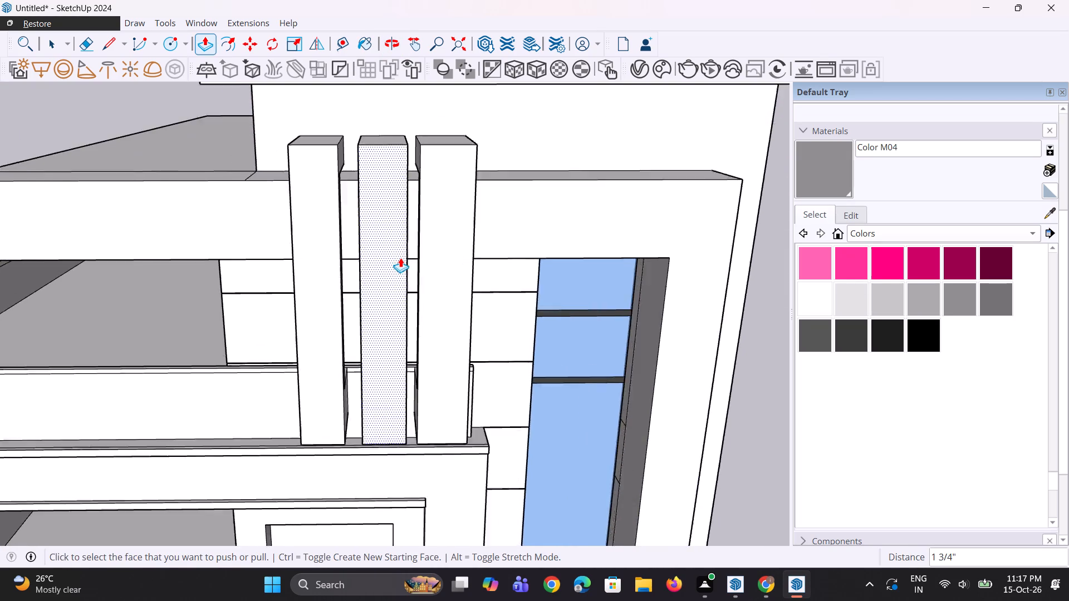
Push/Pull the side face of the fin nearest the glazing inward about 2 1/4", on the side facing the middle fin.
{"action": "scroll", "coordinate": [400, 258], "scroll_direction": "up", "scroll_amount": 5}
{"action": "middle_click_drag", "start_coordinate": [418, 280], "coordinate": [454, 273]}
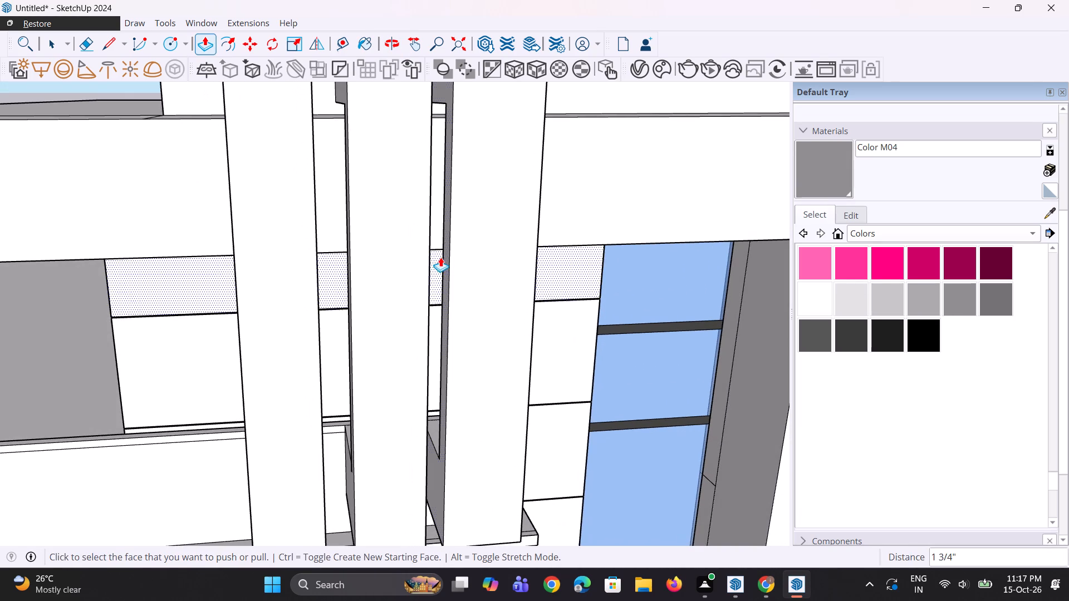
{"action": "left_click", "coordinate": [445, 259]}
{"action": "left_click", "coordinate": [454, 265]}
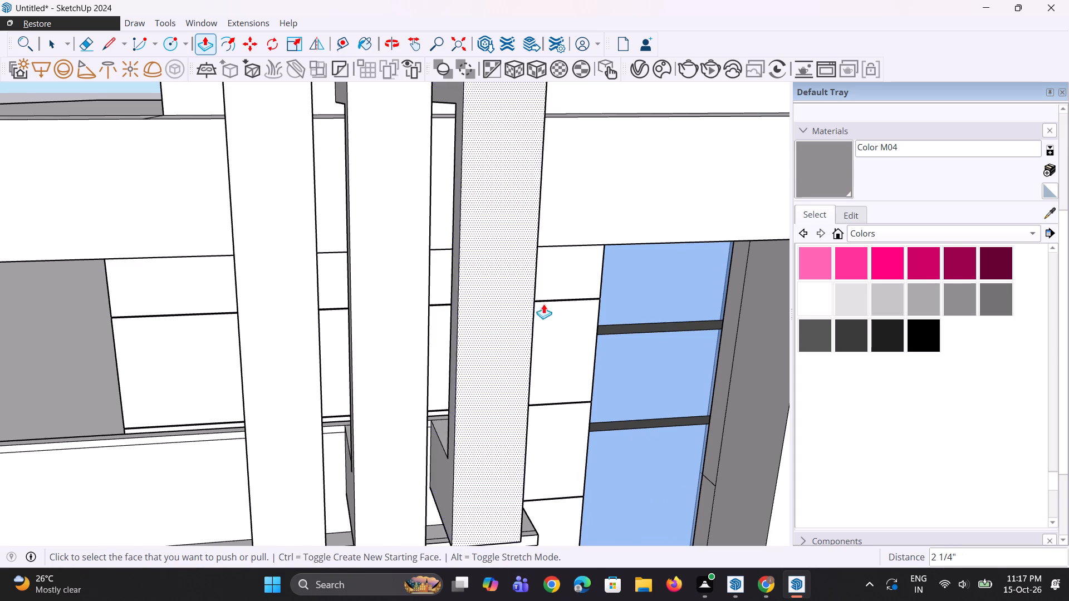
Push/Pull the same fin's opposite side face outward about 2 3/16" toward the glazing.
{"action": "middle_click_drag", "start_coordinate": [557, 306], "coordinate": [402, 280]}
{"action": "scroll", "coordinate": [533, 299], "scroll_direction": "up", "scroll_amount": 1}
{"action": "left_click", "coordinate": [440, 298]}
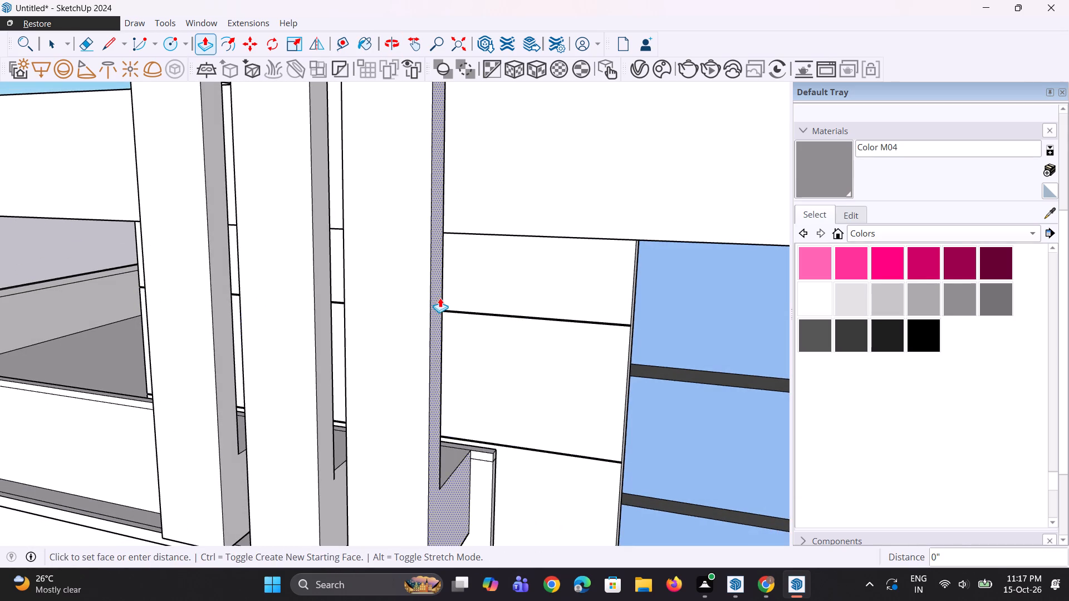
{"action": "left_click", "coordinate": [450, 311]}
{"action": "middle_click_drag", "start_coordinate": [336, 333], "coordinate": [408, 318]}
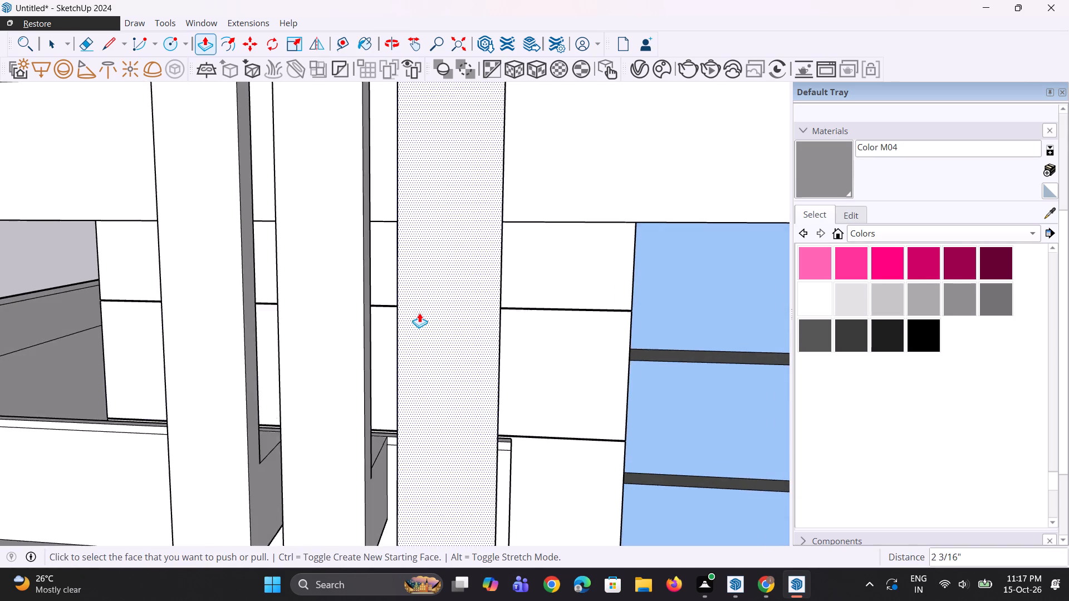
{"action": "scroll", "coordinate": [419, 313], "scroll_direction": "down", "scroll_amount": 12}
{"action": "middle_click_drag", "start_coordinate": [423, 313], "coordinate": [467, 300]}
{"action": "scroll", "coordinate": [462, 303], "scroll_direction": "up", "scroll_amount": 1}
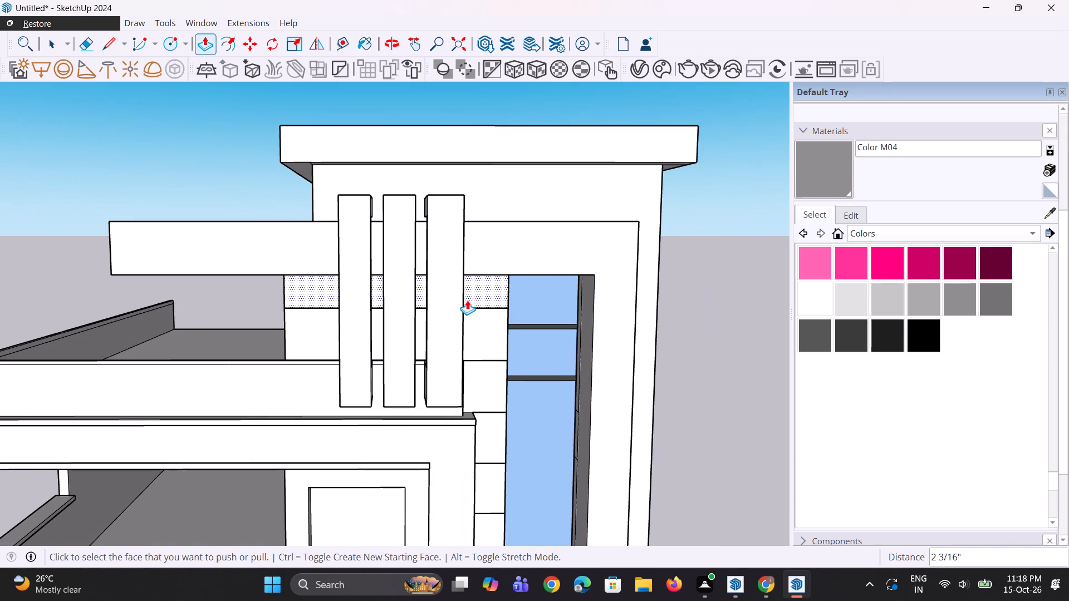
{"action": "key", "text": "space"}
{"action": "key", "text": "space"}
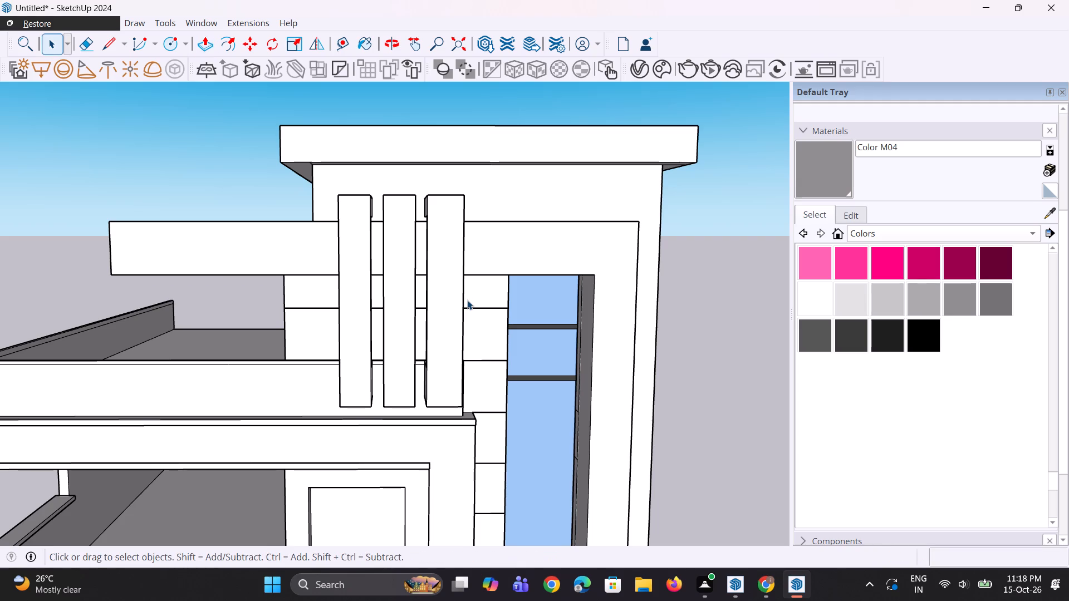
{"action": "scroll", "coordinate": [467, 300], "scroll_direction": "down", "scroll_amount": 4}
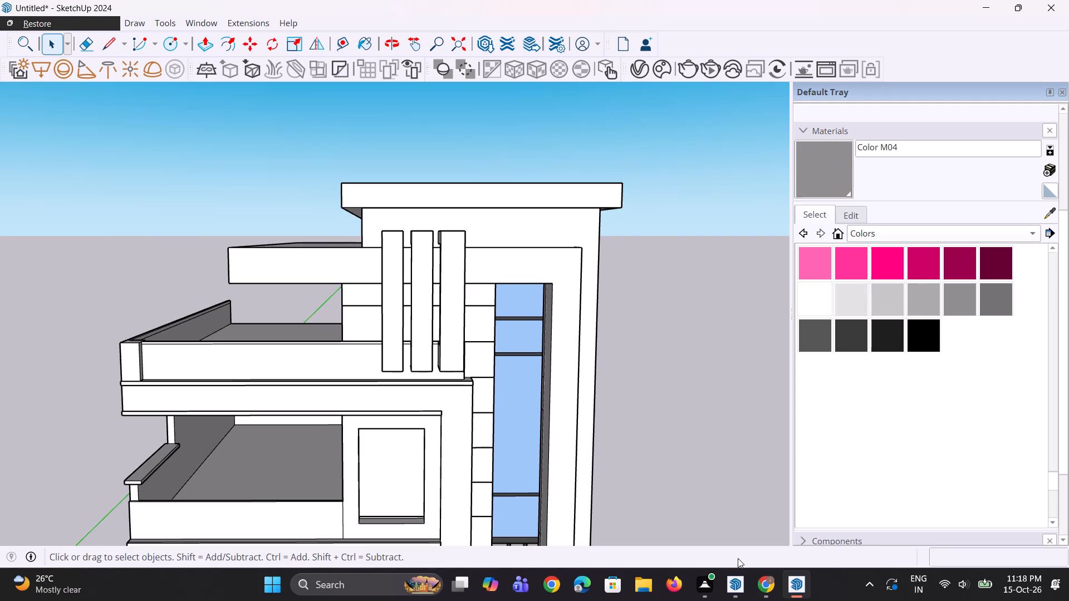
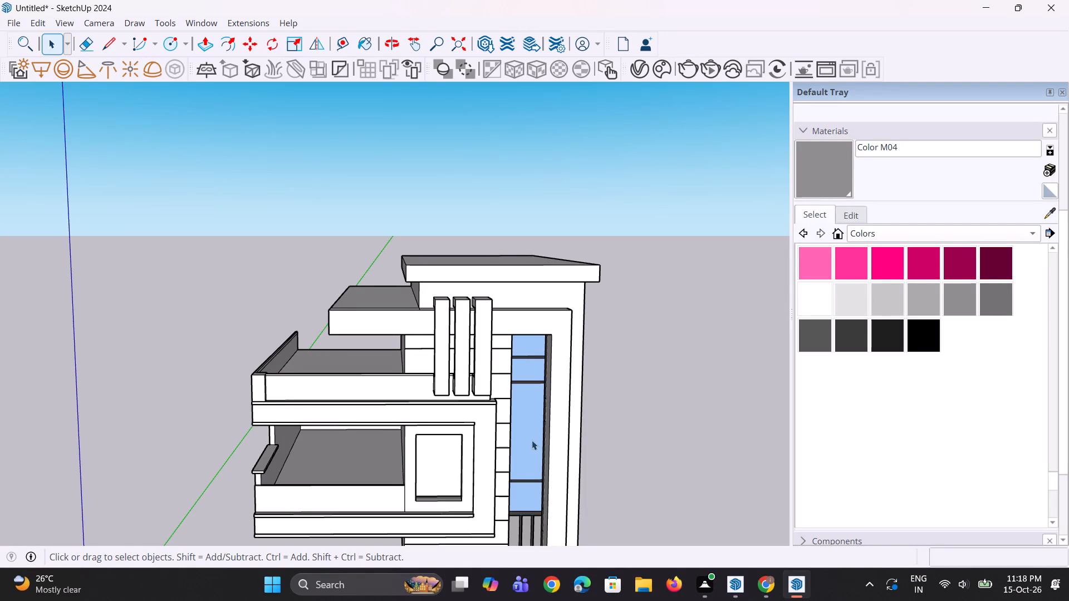
Examine the whole building's front facade and the three fins from several distances and angles.
{"action": "scroll", "coordinate": [359, 315], "scroll_direction": "down", "scroll_amount": 4}
{"action": "middle_click_drag", "start_coordinate": [359, 317], "coordinate": [339, 303]}
{"action": "scroll", "coordinate": [359, 317], "scroll_direction": "up", "scroll_amount": 1}
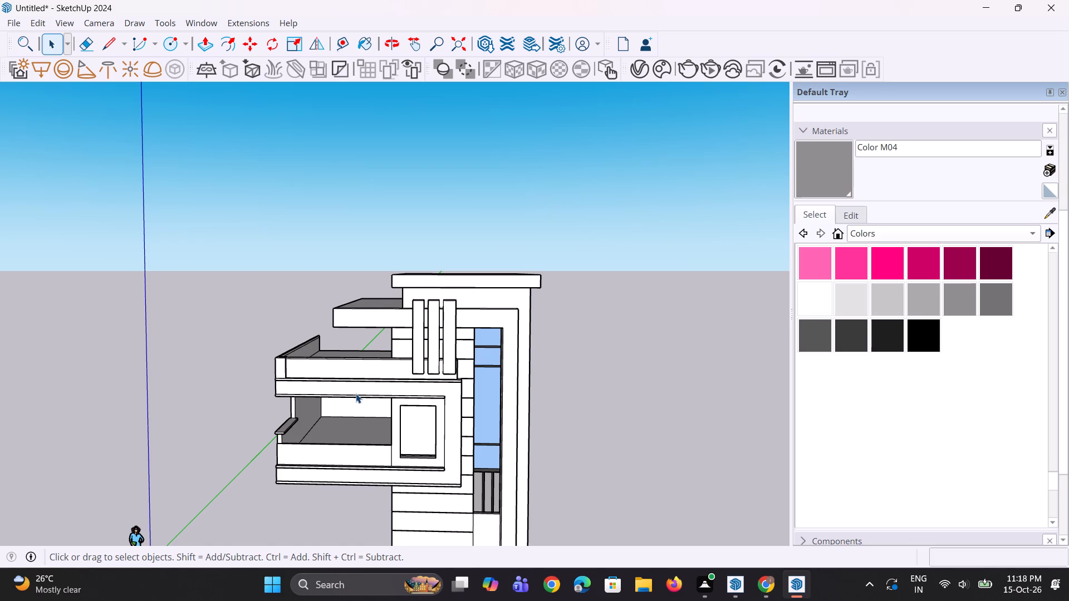
{"action": "scroll", "coordinate": [354, 379], "scroll_direction": "down", "scroll_amount": 4}
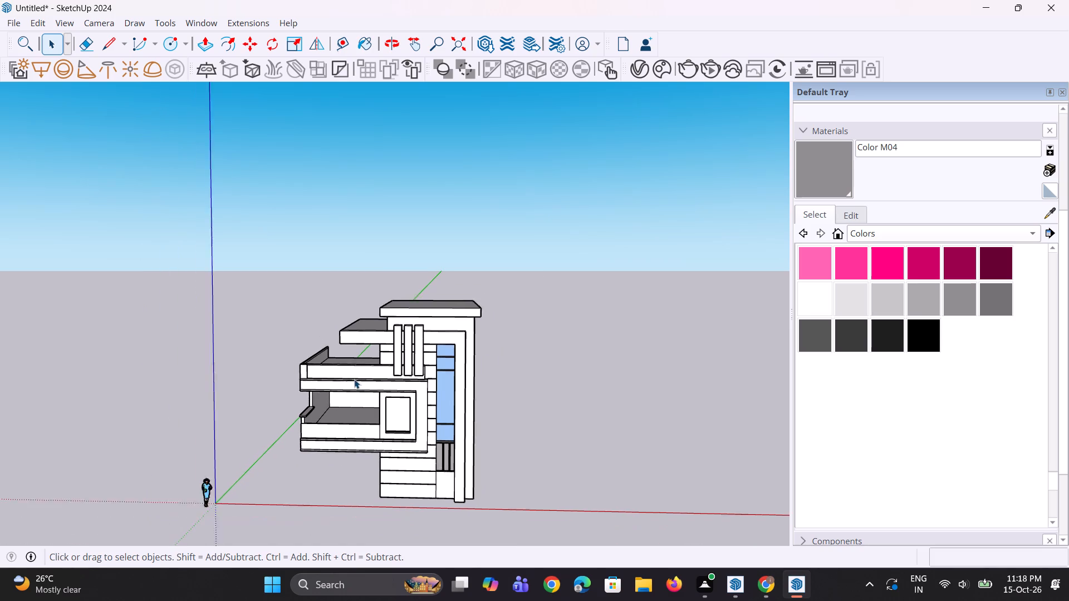
{"action": "scroll", "coordinate": [354, 379], "scroll_direction": "down", "scroll_amount": 1}
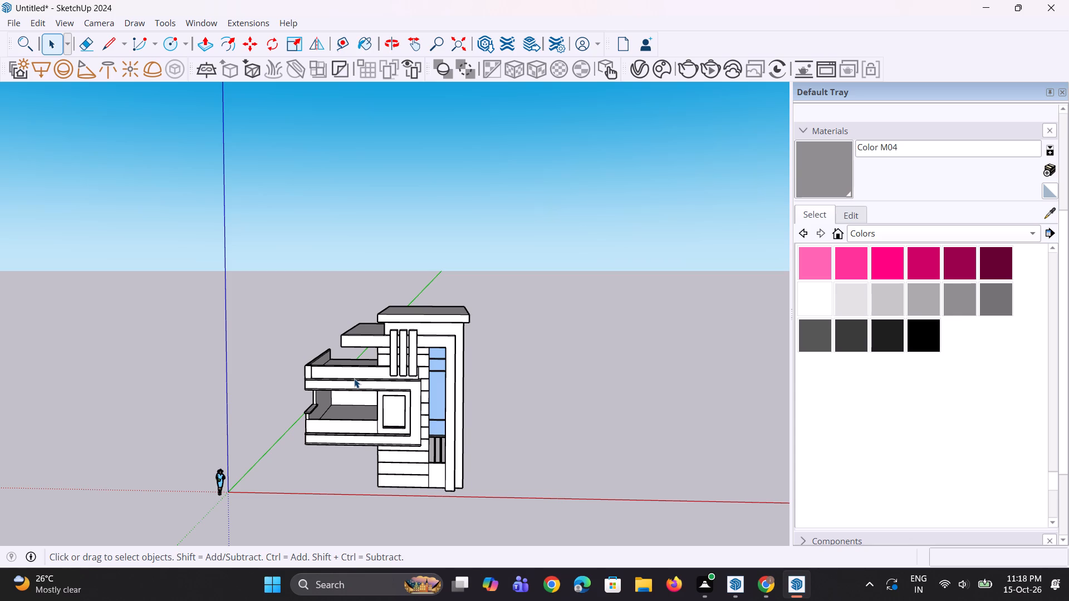
{"action": "scroll", "coordinate": [382, 344], "scroll_direction": "down", "scroll_amount": 3}
{"action": "middle_click_drag", "start_coordinate": [380, 393], "coordinate": [368, 369]}
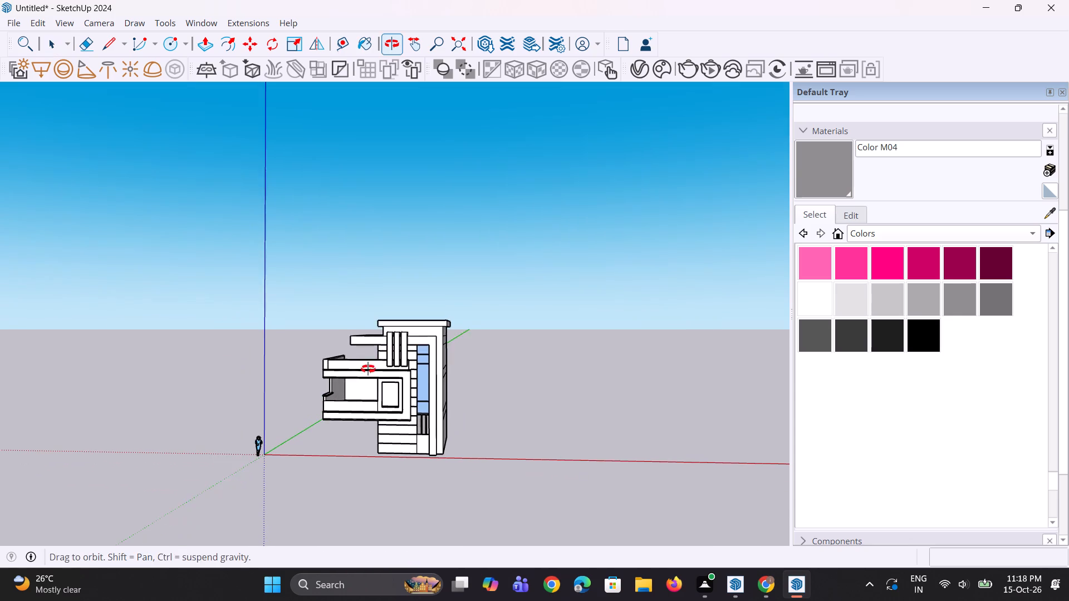
{"action": "middle_click_drag", "start_coordinate": [368, 369], "coordinate": [368, 367]}
{"action": "scroll", "coordinate": [400, 356], "scroll_direction": "up", "scroll_amount": 3}
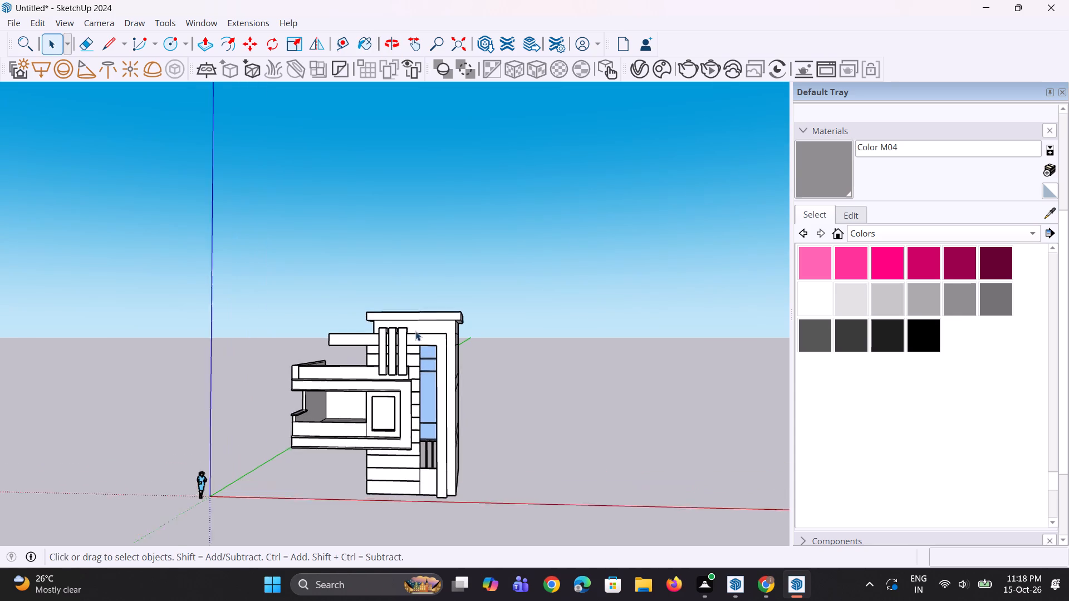
{"action": "scroll", "coordinate": [415, 331], "scroll_direction": "up", "scroll_amount": 3}
{"action": "middle_click_drag", "start_coordinate": [456, 371], "coordinate": [445, 373]}
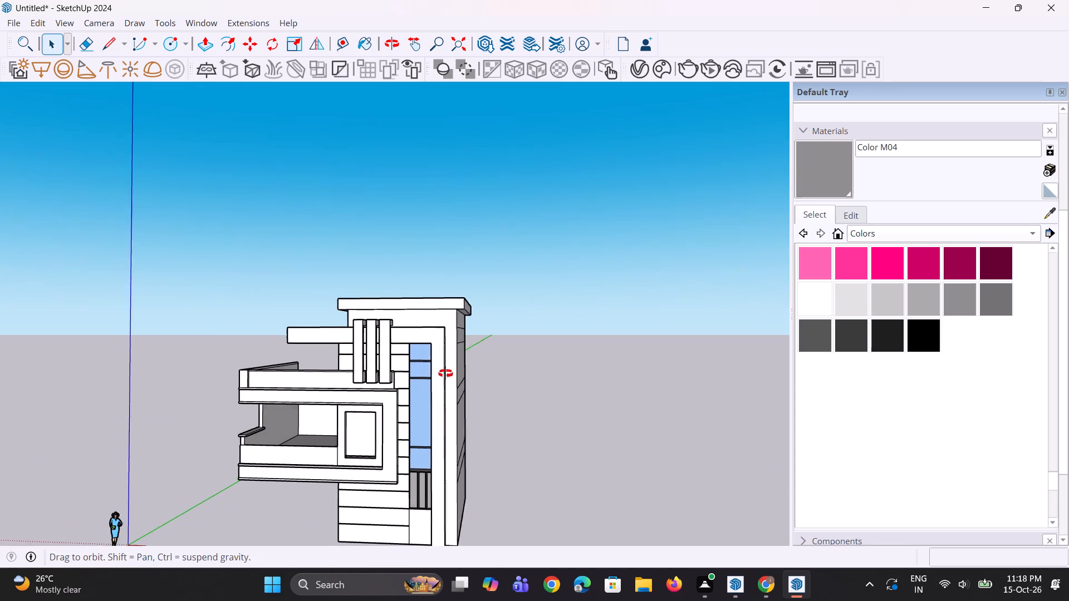
{"action": "middle_click_drag", "start_coordinate": [445, 373], "coordinate": [445, 388]}
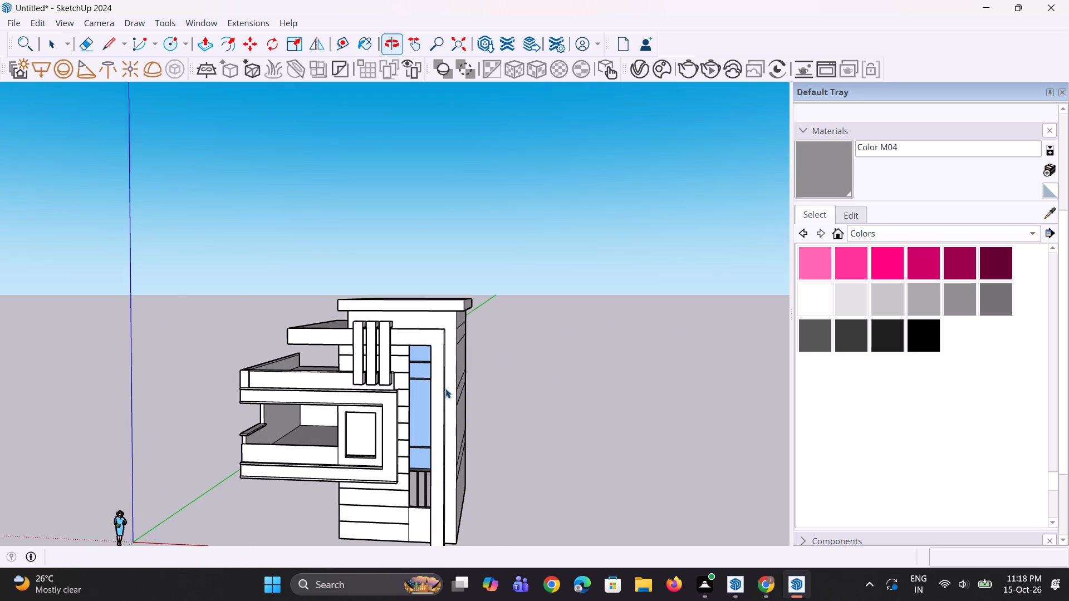
{"action": "scroll", "coordinate": [445, 388], "scroll_direction": "down", "scroll_amount": 9}
{"action": "middle_click_drag", "start_coordinate": [428, 411], "coordinate": [448, 405]}
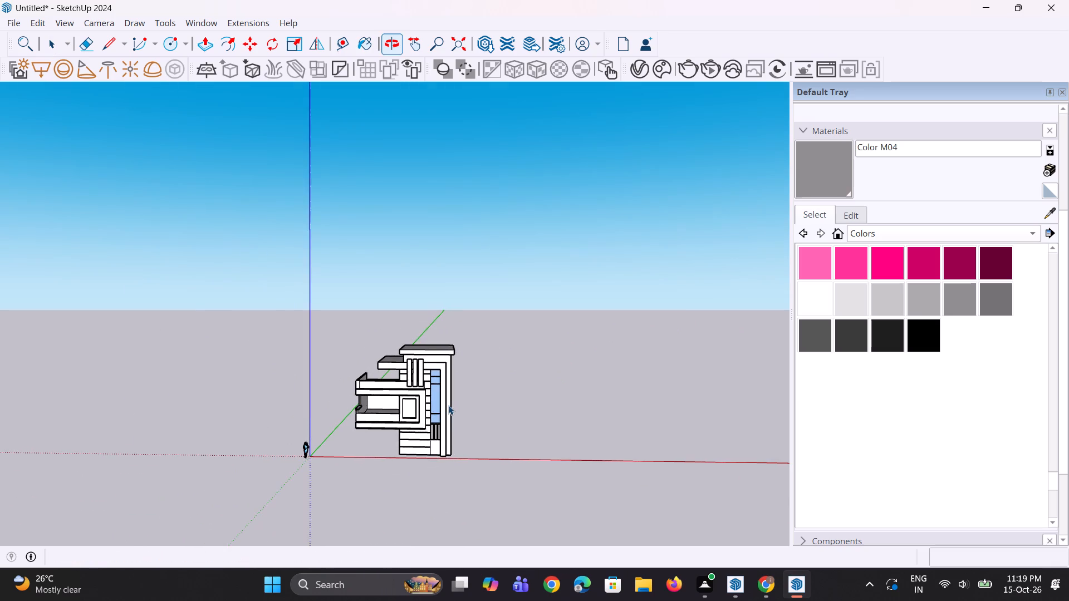
{"action": "scroll", "coordinate": [433, 404], "scroll_direction": "up", "scroll_amount": 4}
{"action": "scroll", "coordinate": [347, 470], "scroll_direction": "down", "scroll_amount": 3}
Push/Pull the underside of the building's ground floor down 1' 1 9/16", plus a further 5 1/4", to form a plinth.
{"action": "middle_click_drag", "start_coordinate": [306, 457], "coordinate": [366, 364]}
{"action": "scroll", "coordinate": [378, 491], "scroll_direction": "up", "scroll_amount": 8}
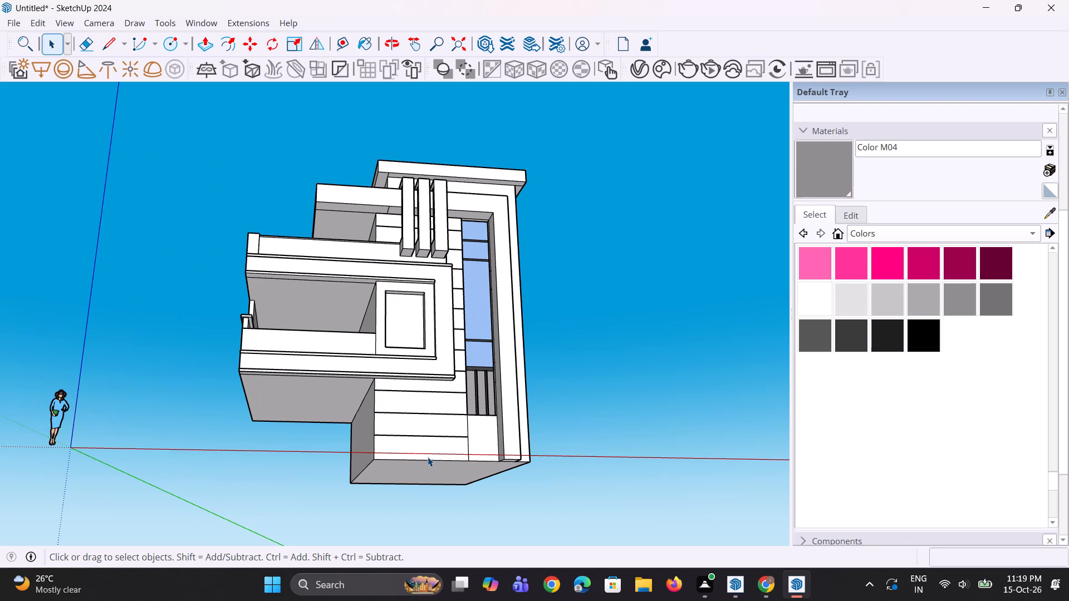
{"action": "scroll", "coordinate": [371, 230], "scroll_direction": "down", "scroll_amount": 4}
{"action": "middle_click_drag", "start_coordinate": [477, 415], "coordinate": [463, 386]}
{"action": "left_click_drag", "start_coordinate": [463, 386], "coordinate": [412, 410]}
{"action": "scroll", "coordinate": [412, 410], "scroll_direction": "up", "scroll_amount": 2}
{"action": "key", "text": "p"}
{"action": "left_click", "coordinate": [415, 396]}
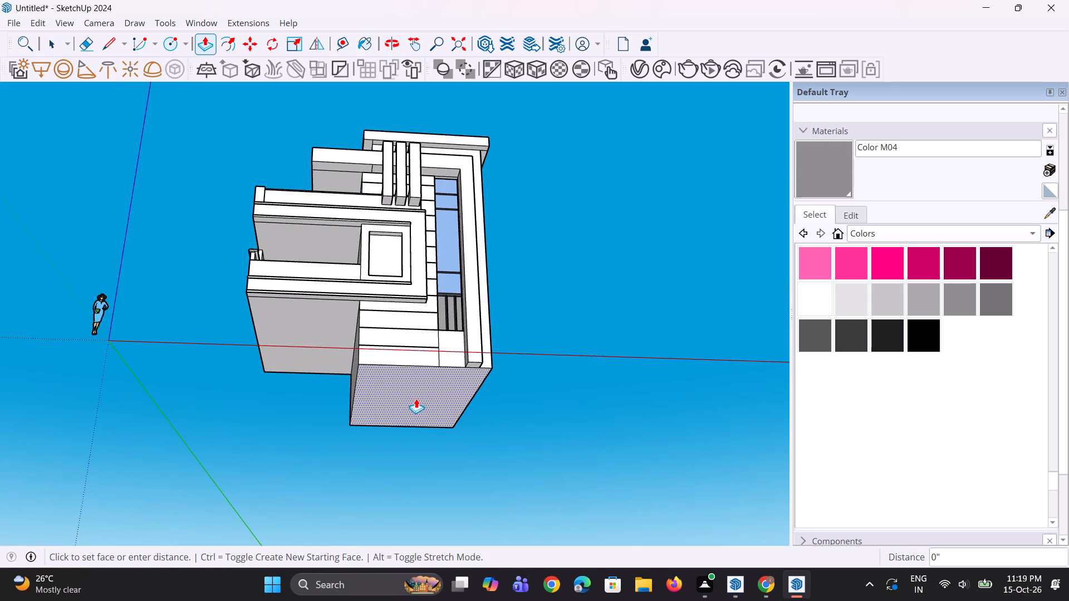
{"action": "left_click", "coordinate": [416, 403]}
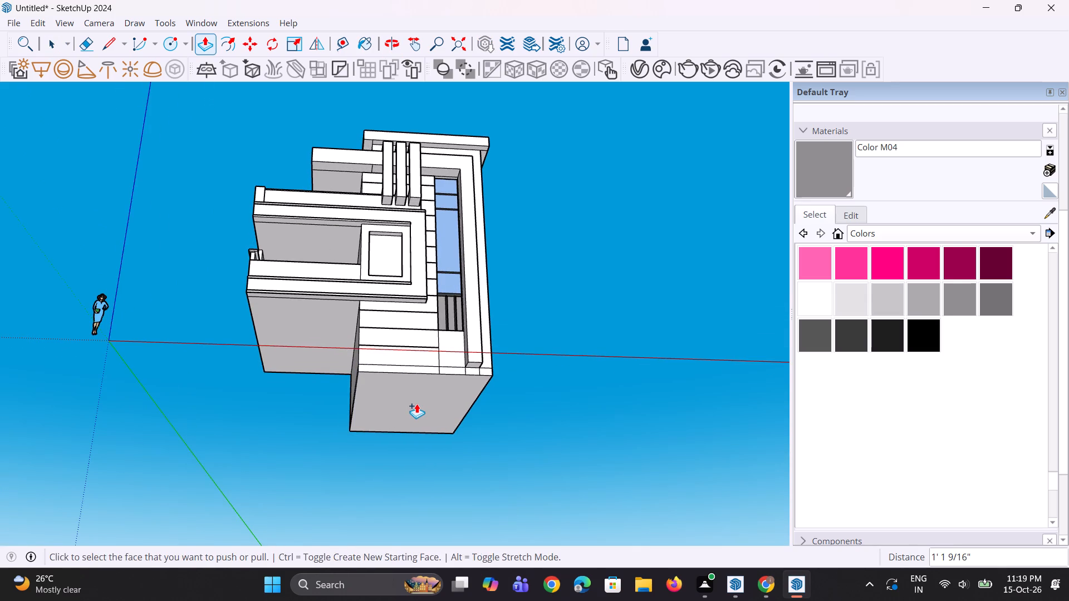
{"action": "middle_click_drag", "start_coordinate": [485, 329], "coordinate": [473, 373]}
{"action": "scroll", "coordinate": [428, 378], "scroll_direction": "up", "scroll_amount": 8}
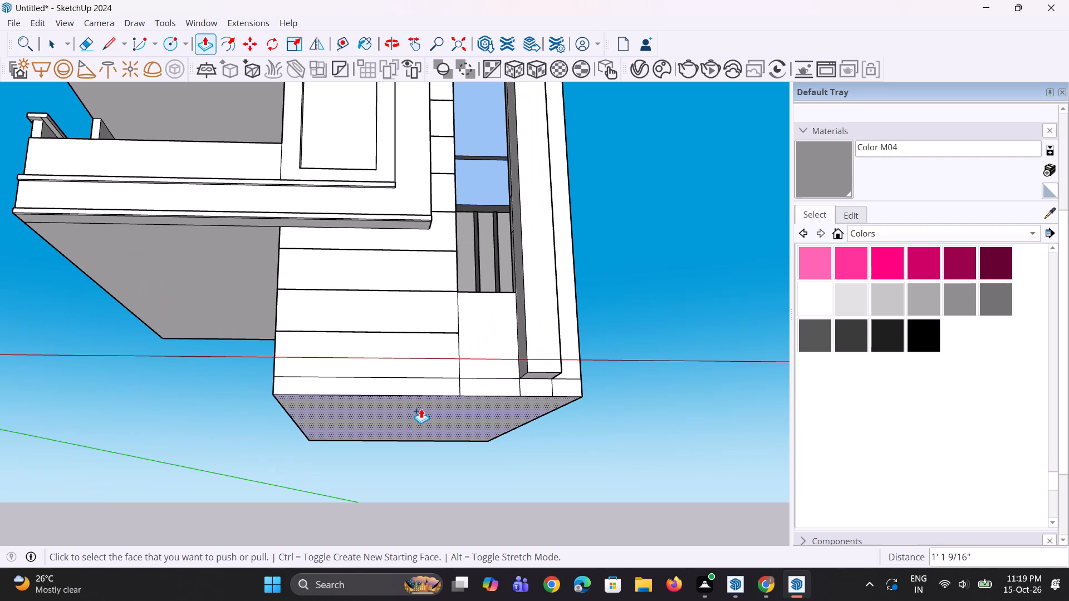
{"action": "left_click", "coordinate": [421, 408]}
{"action": "left_click", "coordinate": [425, 415]}
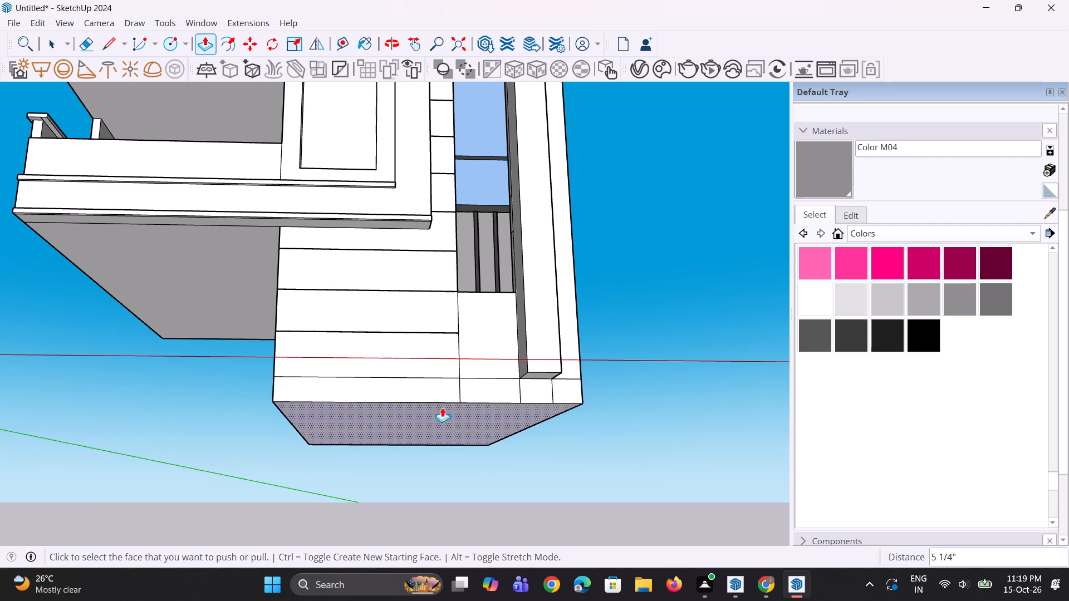
Erase the three short vertical edges dividing the plinth's front face below the glazing and tall frame.
{"action": "scroll", "coordinate": [480, 382], "scroll_direction": "up", "scroll_amount": 3}
{"action": "key", "text": "e"}
{"action": "left_click_drag", "start_coordinate": [451, 392], "coordinate": [564, 392]}
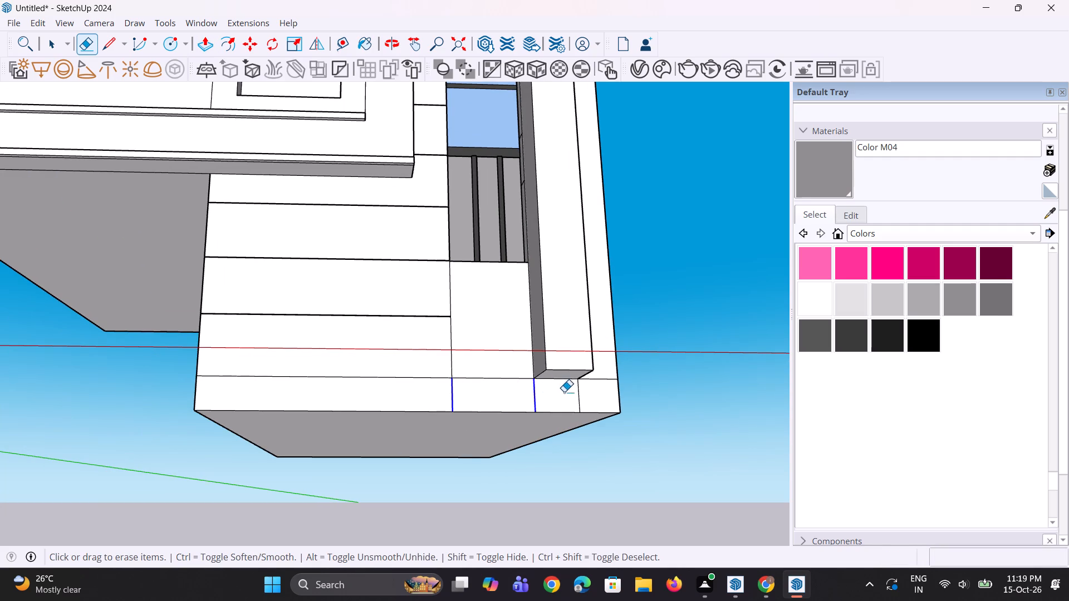
{"action": "left_click_drag", "start_coordinate": [564, 392], "coordinate": [580, 395]}
Push/Pull the plinth's side face outward 16' 6 3/16" beneath the overhanging floor, to the overhang's outer side.
{"action": "scroll", "coordinate": [580, 395], "scroll_direction": "down", "scroll_amount": 5}
{"action": "middle_click_drag", "start_coordinate": [581, 392], "coordinate": [676, 411]}
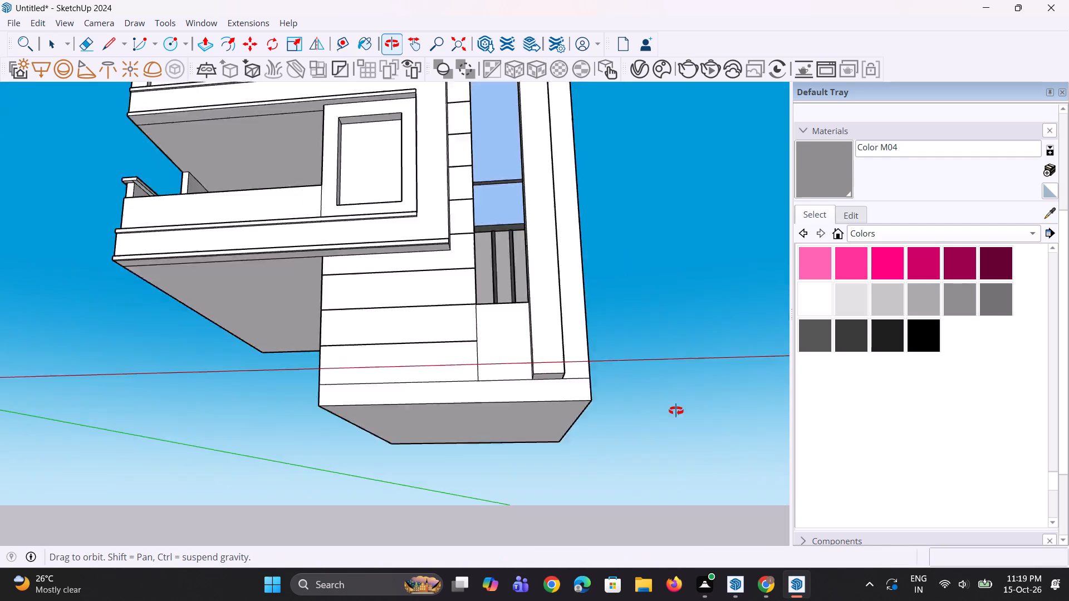
{"action": "middle_click_drag", "start_coordinate": [676, 411], "coordinate": [810, 420]}
{"action": "scroll", "coordinate": [460, 428], "scroll_direction": "up", "scroll_amount": 3}
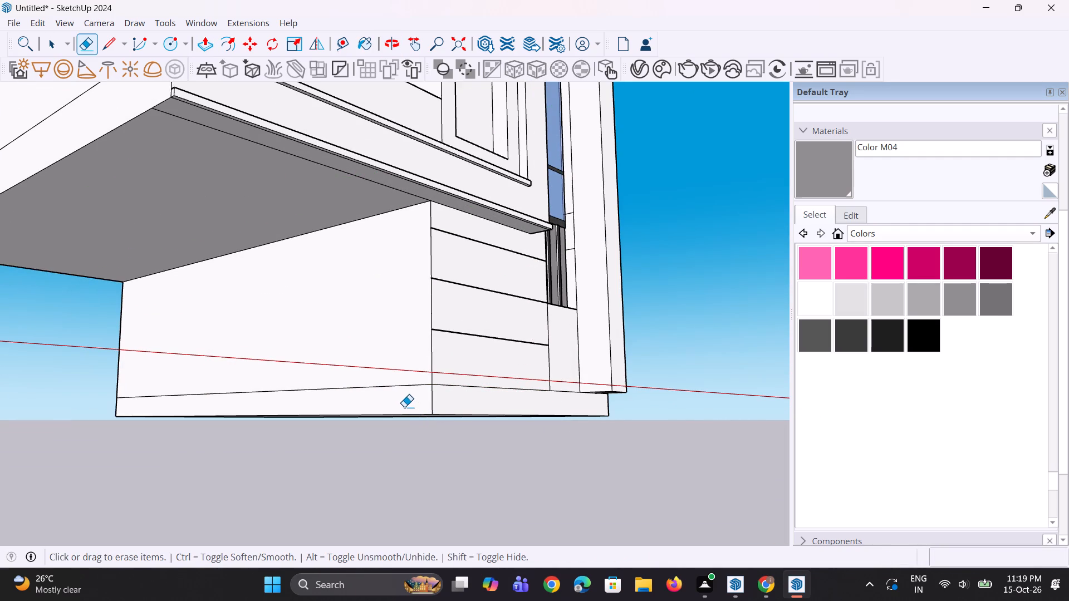
{"action": "key", "text": "p"}
{"action": "left_click", "coordinate": [388, 397]}
{"action": "scroll", "coordinate": [357, 391], "scroll_direction": "down", "scroll_amount": 5}
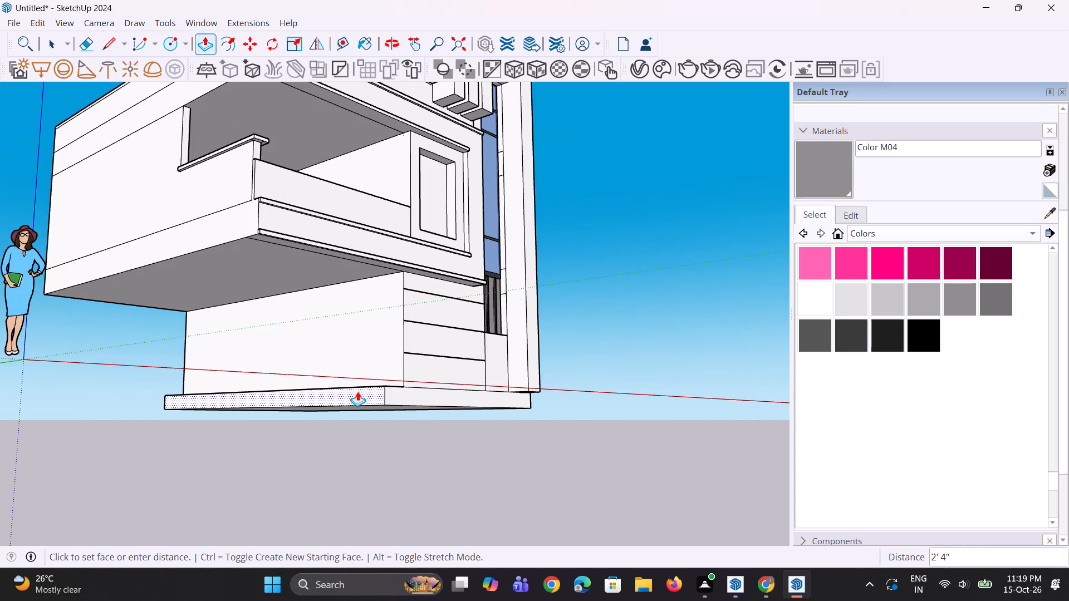
{"action": "left_click", "coordinate": [232, 230]}
Draw a 9" by 9" rectangle on top of the extended plinth, near its front outer corner.
{"action": "middle_click_drag", "start_coordinate": [285, 326], "coordinate": [200, 420]}
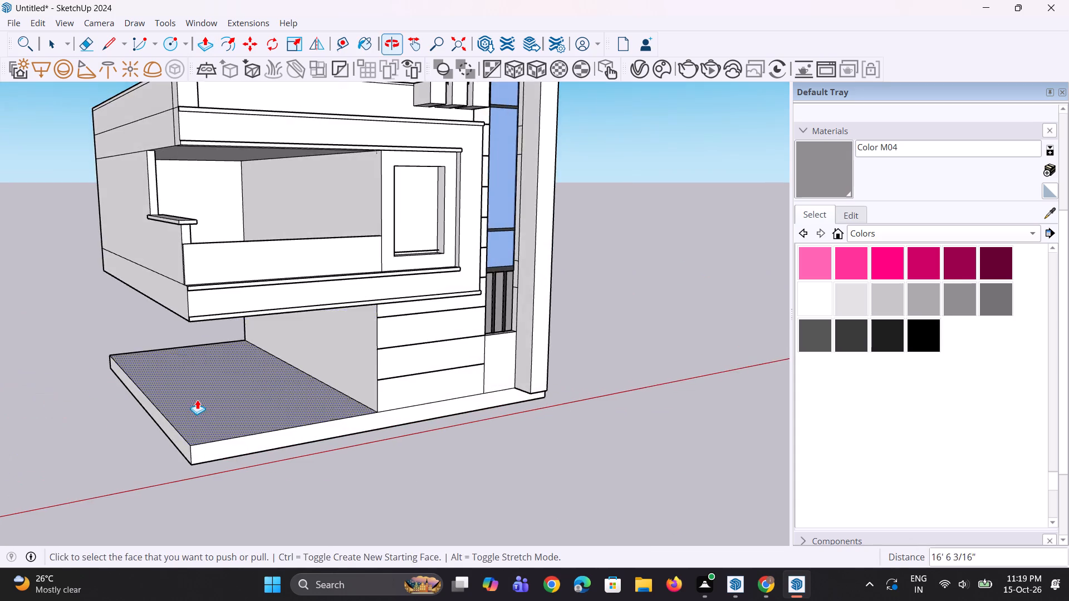
{"action": "scroll", "coordinate": [197, 400], "scroll_direction": "down", "scroll_amount": 4}
{"action": "middle_click_drag", "start_coordinate": [193, 425], "coordinate": [185, 440]}
{"action": "scroll", "coordinate": [189, 423], "scroll_direction": "up", "scroll_amount": 7}
{"action": "key", "text": "r"}
{"action": "scroll", "coordinate": [208, 411], "scroll_direction": "up", "scroll_amount": 2}
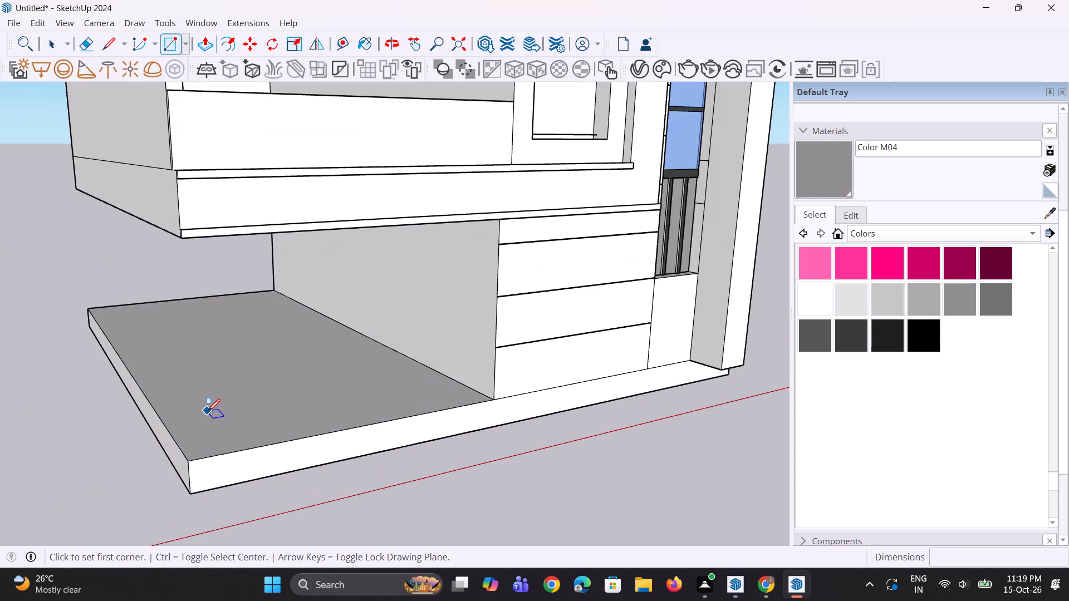
{"action": "left_click", "coordinate": [199, 420]}
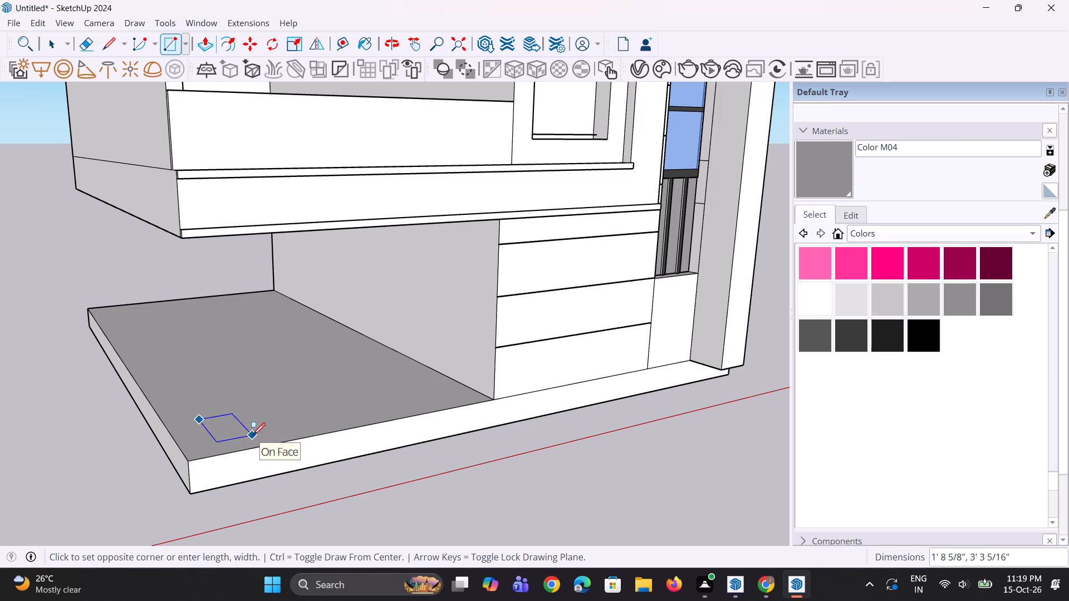
{"action": "type", "text": "9\""}
{"action": "key", "text": "comma"}
{"action": "type", "text": "9\""}
{"action": "key", "text": "Return"}
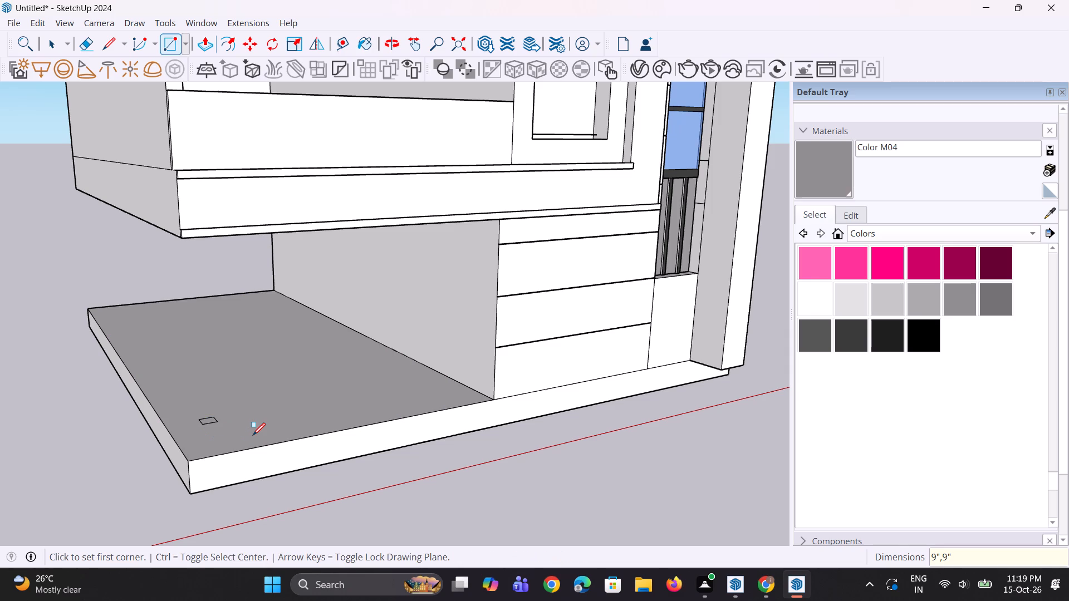
Push/Pull the 9" square up to the underside of the overhanging floor to form a column.
{"action": "scroll", "coordinate": [233, 401], "scroll_direction": "up", "scroll_amount": 2}
{"action": "scroll", "coordinate": [146, 449], "scroll_direction": "up", "scroll_amount": 5}
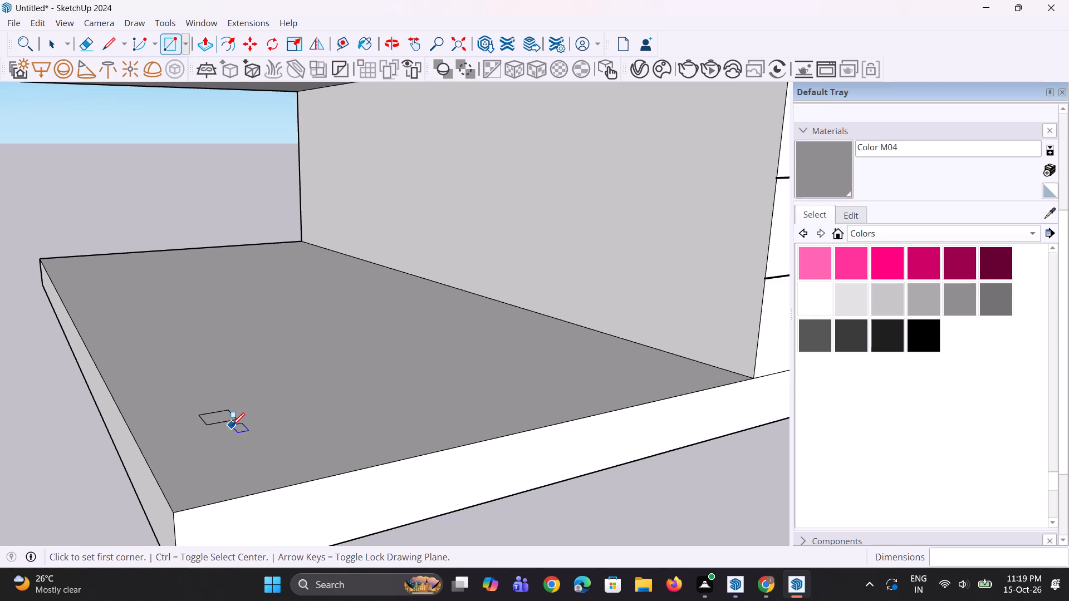
{"action": "scroll", "coordinate": [202, 425], "scroll_direction": "down", "scroll_amount": 4}
{"action": "scroll", "coordinate": [201, 426], "scroll_direction": "up", "scroll_amount": 2}
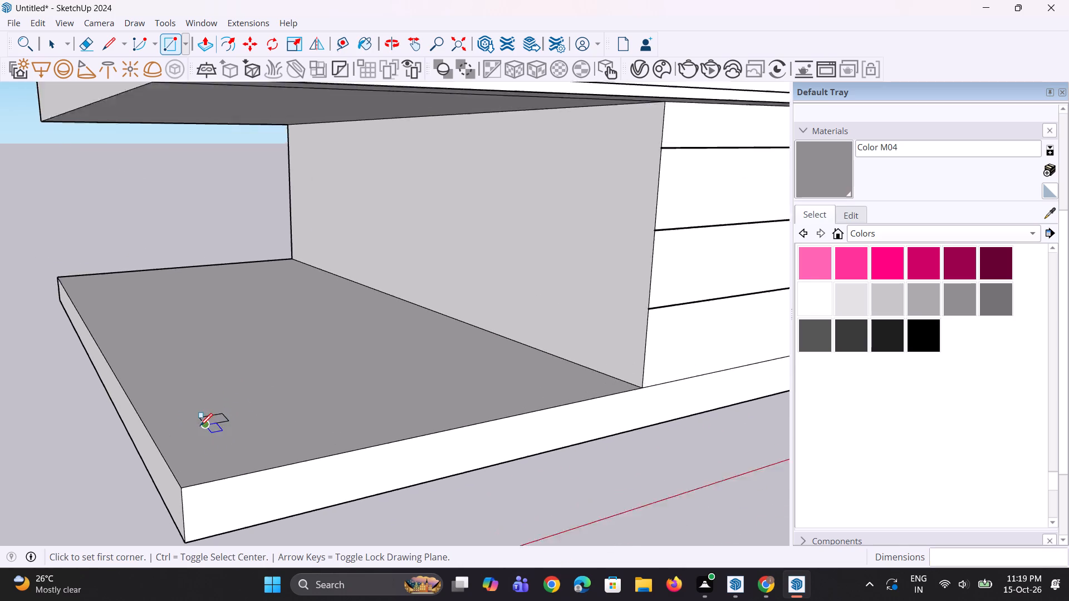
{"action": "scroll", "coordinate": [223, 424], "scroll_direction": "up", "scroll_amount": 2}
{"action": "key", "text": "p"}
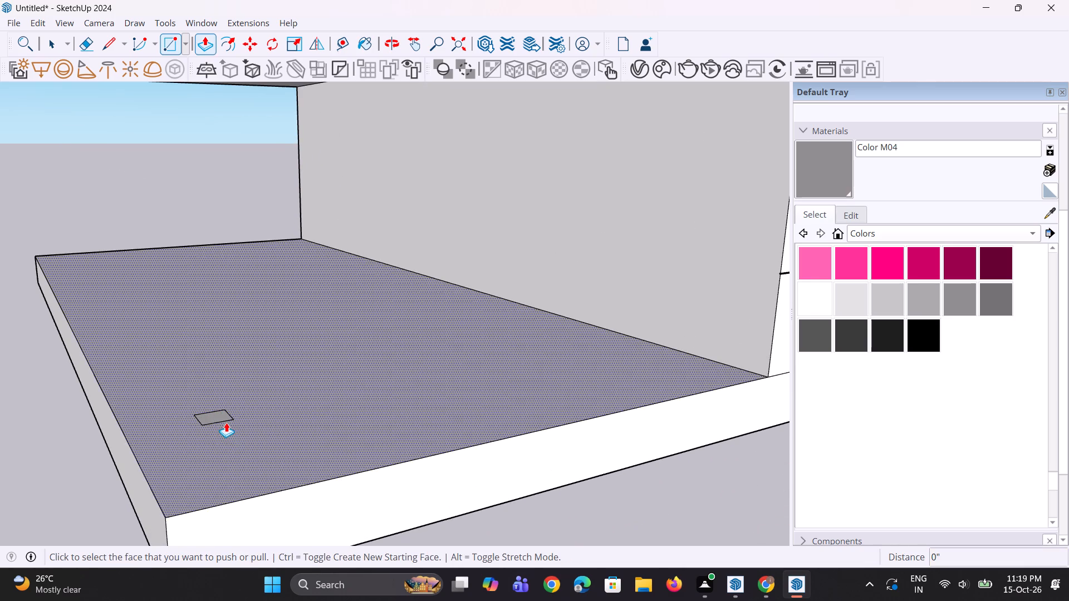
{"action": "left_click", "coordinate": [227, 413]}
{"action": "scroll", "coordinate": [247, 364], "scroll_direction": "down", "scroll_amount": 4}
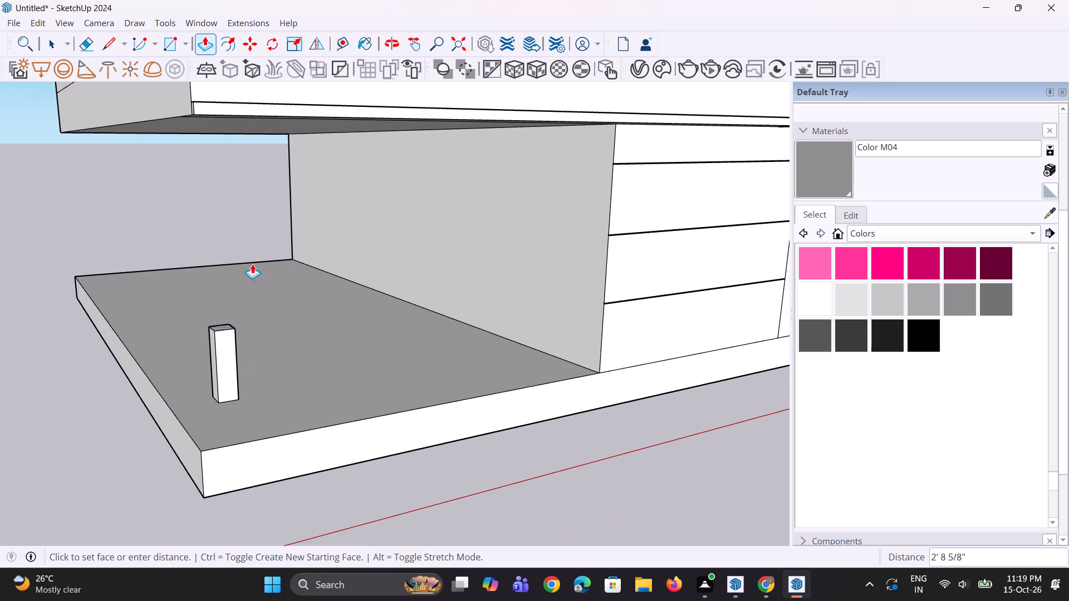
{"action": "left_click", "coordinate": [239, 116]}
Push/Pull the column's front face forward toward the plinth's front edge.
{"action": "left_click", "coordinate": [227, 272]}
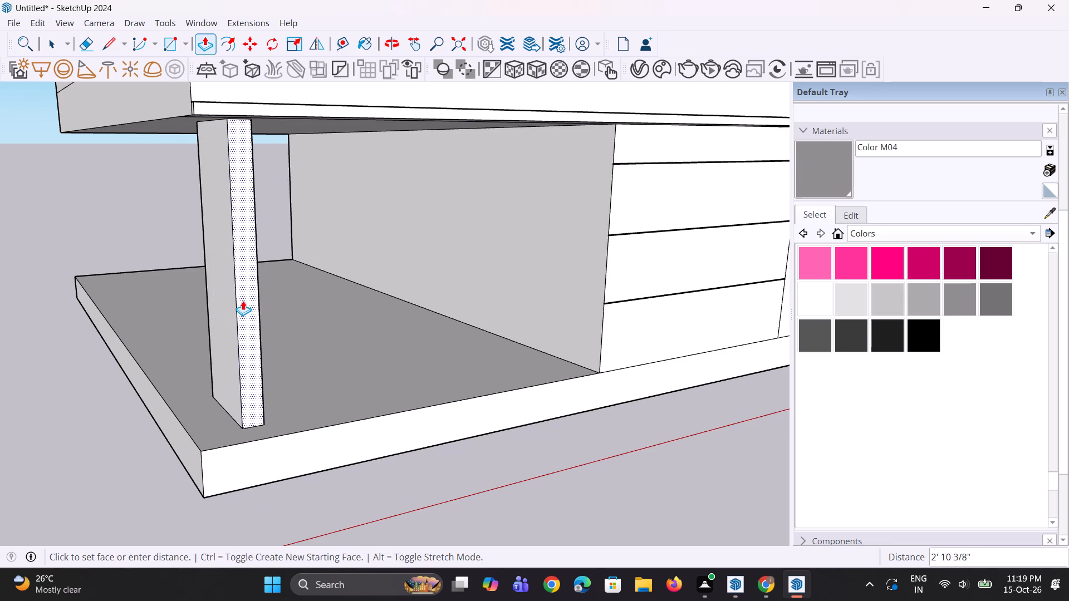
{"action": "left_click", "coordinate": [241, 293]}
Push/Pull the column's rear face forward to reduce the column's depth.
{"action": "middle_click_drag", "start_coordinate": [175, 313], "coordinate": [533, 331]}
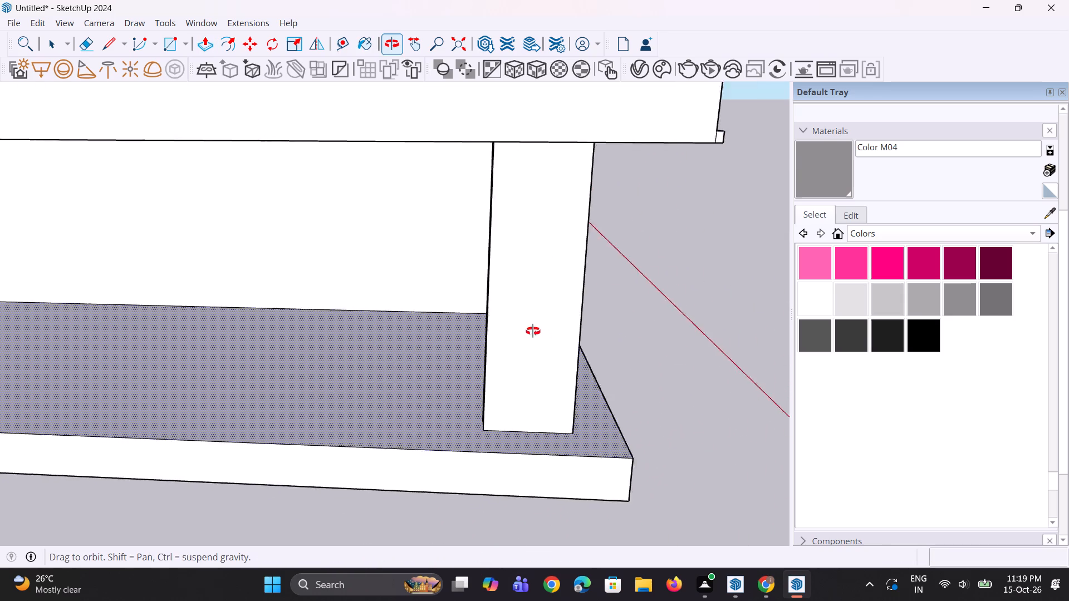
{"action": "middle_click_drag", "start_coordinate": [533, 331], "coordinate": [538, 331]}
{"action": "scroll", "coordinate": [545, 328], "scroll_direction": "up", "scroll_amount": 2}
{"action": "left_click", "coordinate": [548, 327]}
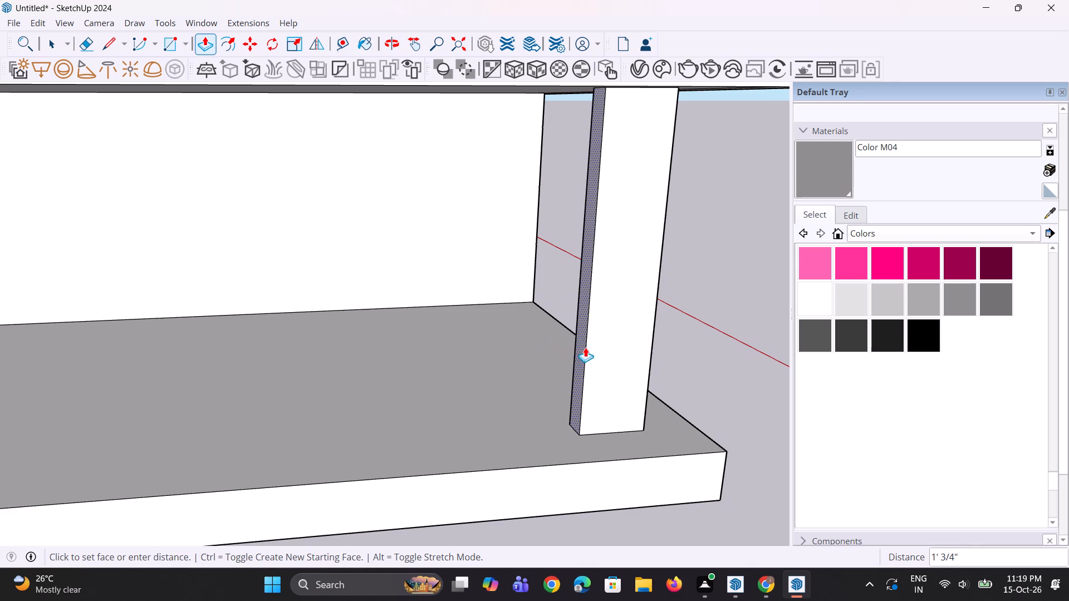
{"action": "left_click", "coordinate": [595, 351]}
{"action": "left_click", "coordinate": [607, 344]}
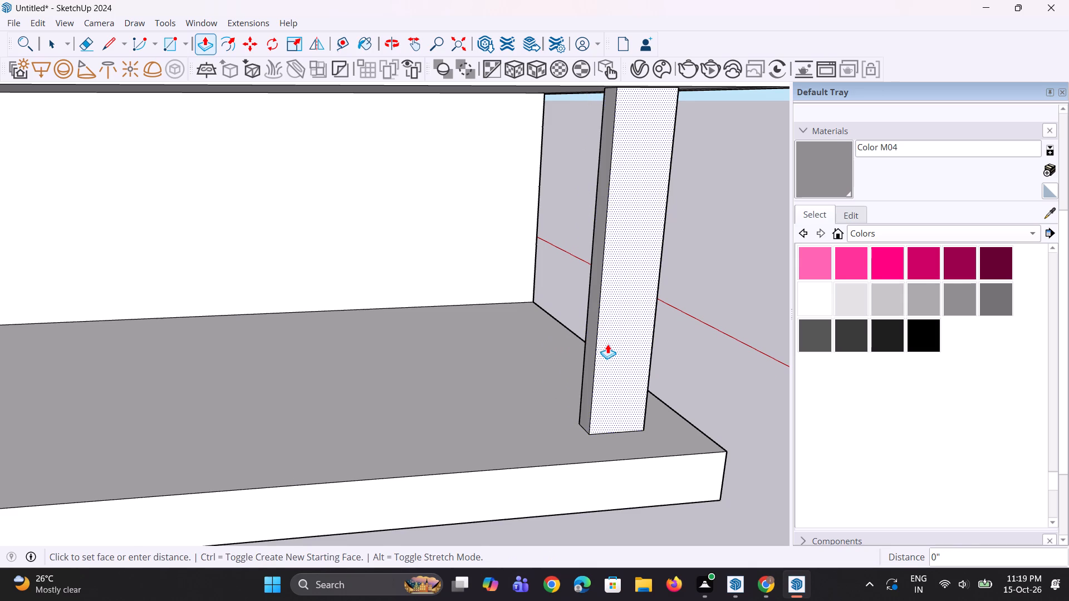
{"action": "left_click", "coordinate": [611, 355]}
Push/Pull the column's outer side face 2 13/16" outward toward the plinth's side edge.
{"action": "scroll", "coordinate": [512, 358], "scroll_direction": "down", "scroll_amount": 4}
{"action": "middle_click_drag", "start_coordinate": [556, 362], "coordinate": [303, 357]}
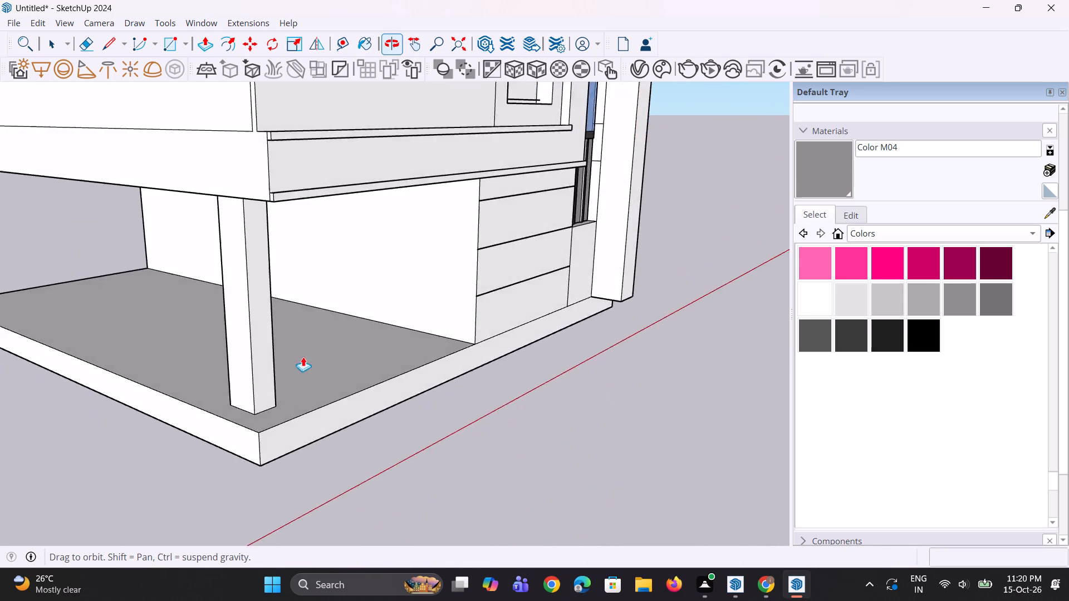
{"action": "scroll", "coordinate": [311, 358], "scroll_direction": "up", "scroll_amount": 1}
{"action": "scroll", "coordinate": [355, 367], "scroll_direction": "down", "scroll_amount": 11}
{"action": "scroll", "coordinate": [350, 359], "scroll_direction": "up", "scroll_amount": 1}
{"action": "middle_click_drag", "start_coordinate": [349, 358], "coordinate": [275, 349]}
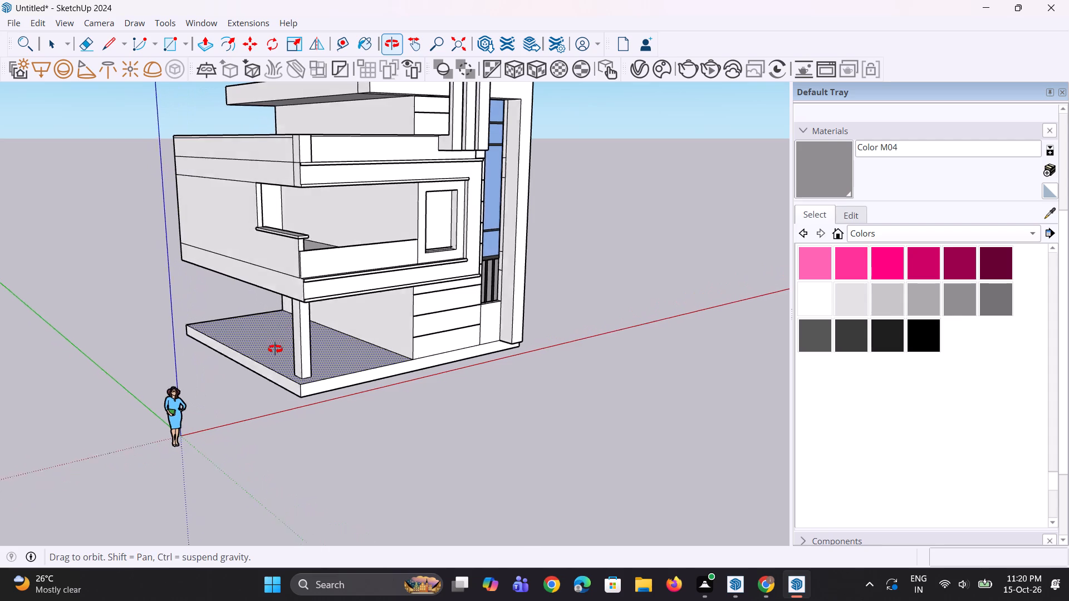
{"action": "middle_click_drag", "start_coordinate": [275, 349], "coordinate": [274, 349]}
{"action": "scroll", "coordinate": [292, 331], "scroll_direction": "up", "scroll_amount": 4}
{"action": "left_click", "coordinate": [297, 328]}
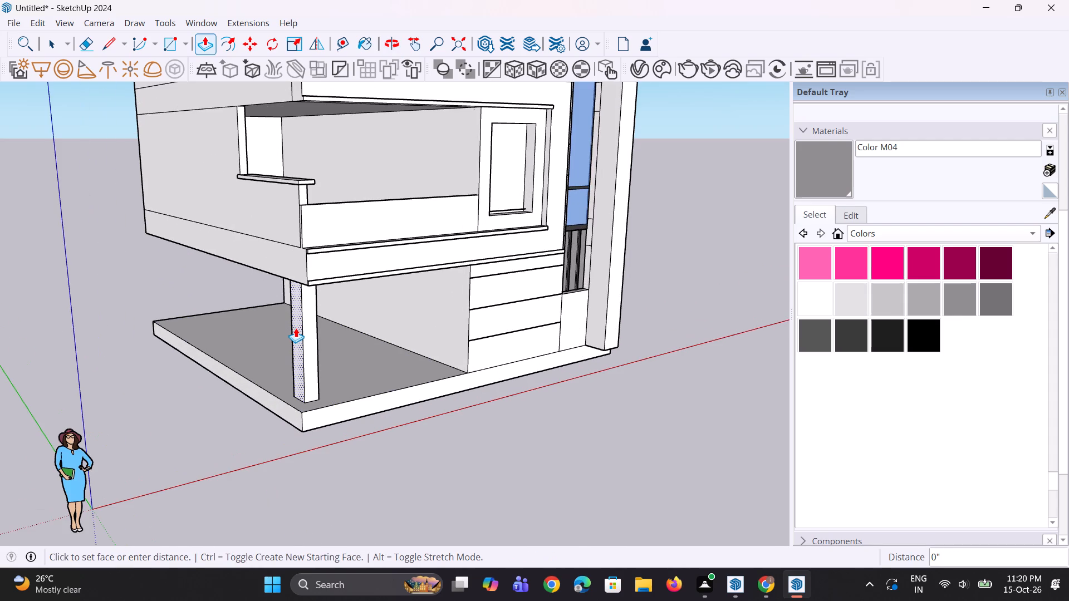
{"action": "left_click", "coordinate": [295, 328]}
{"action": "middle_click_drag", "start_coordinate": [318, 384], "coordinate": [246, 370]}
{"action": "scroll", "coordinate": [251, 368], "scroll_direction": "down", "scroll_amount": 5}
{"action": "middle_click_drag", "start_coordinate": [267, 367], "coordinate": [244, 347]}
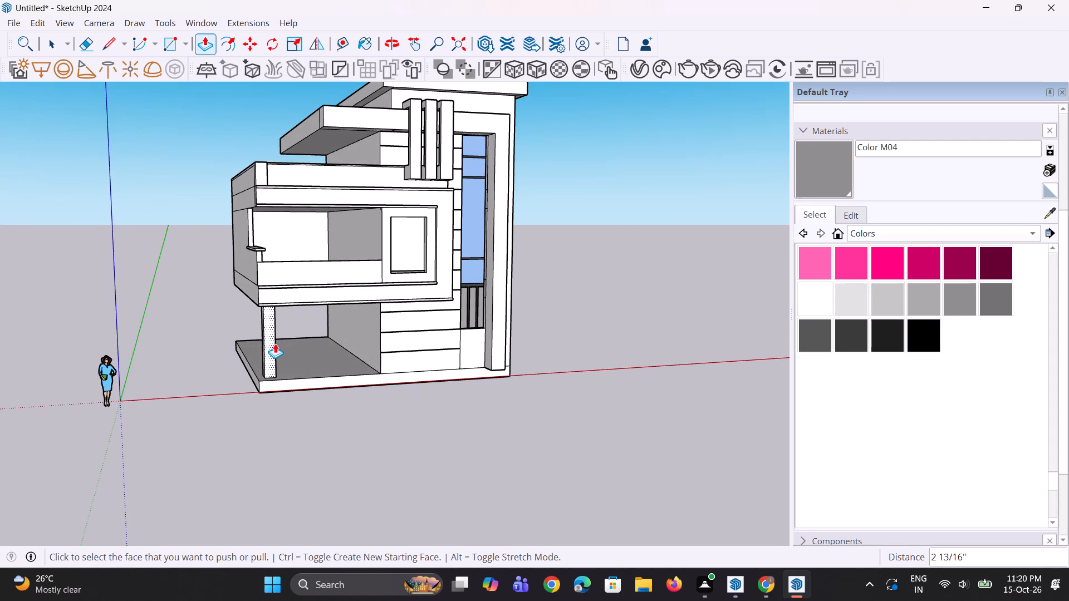
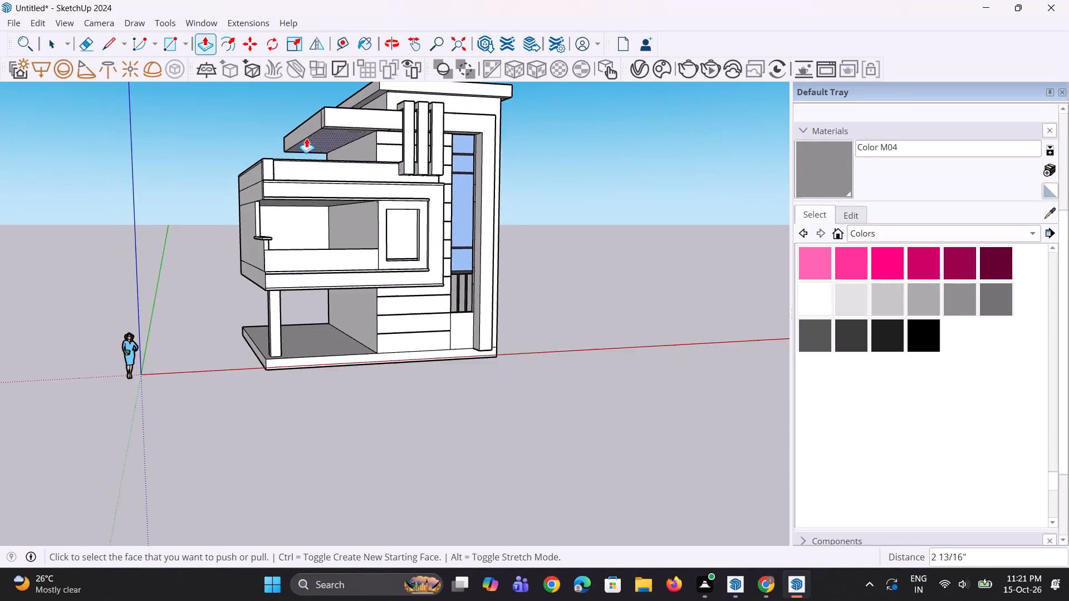
Push/Pull the corner column's rear face back along the plinth by about 3' 6" to deepen the column.
{"action": "middle_click_drag", "start_coordinate": [298, 218], "coordinate": [350, 240]}
{"action": "scroll", "coordinate": [343, 239], "scroll_direction": "up", "scroll_amount": 1}
{"action": "scroll", "coordinate": [208, 311], "scroll_direction": "up", "scroll_amount": 3}
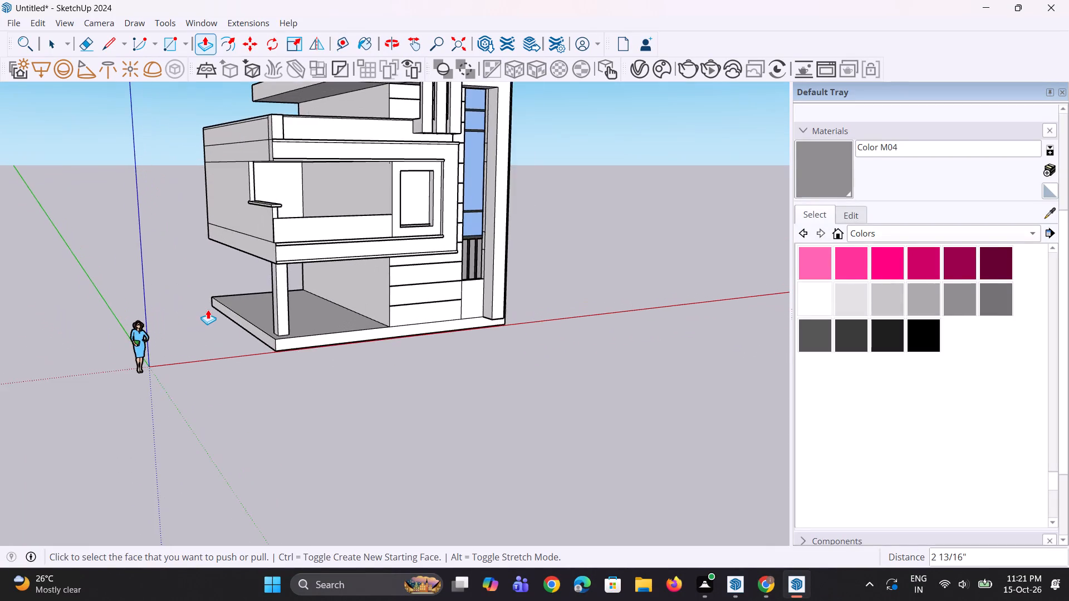
{"action": "scroll", "coordinate": [208, 309], "scroll_direction": "up", "scroll_amount": 2}
{"action": "middle_click_drag", "start_coordinate": [220, 306], "coordinate": [259, 297]}
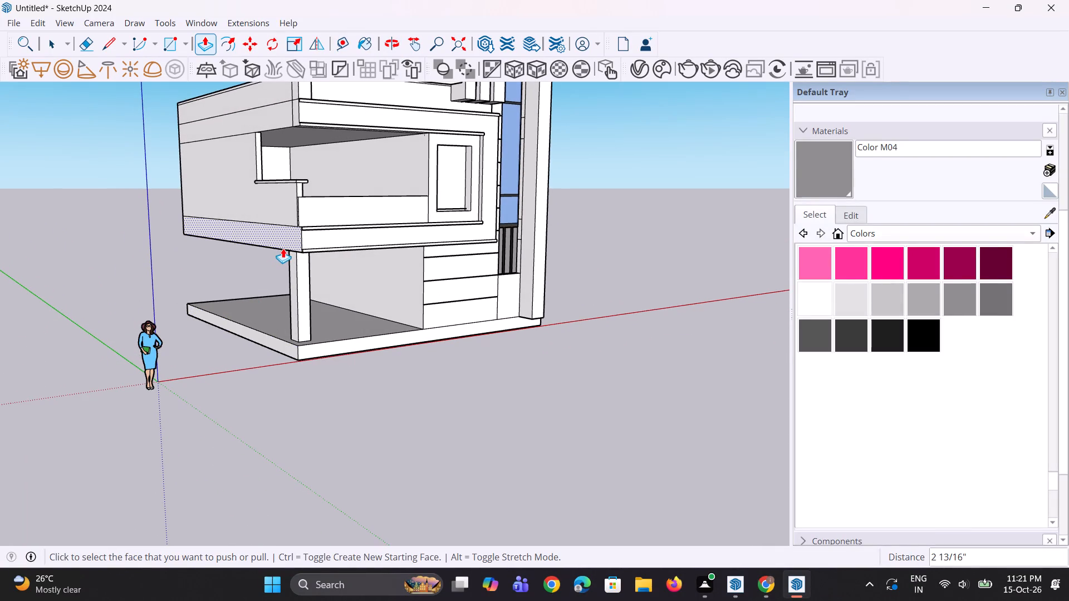
{"action": "scroll", "coordinate": [354, 279], "scroll_direction": "up", "scroll_amount": 1}
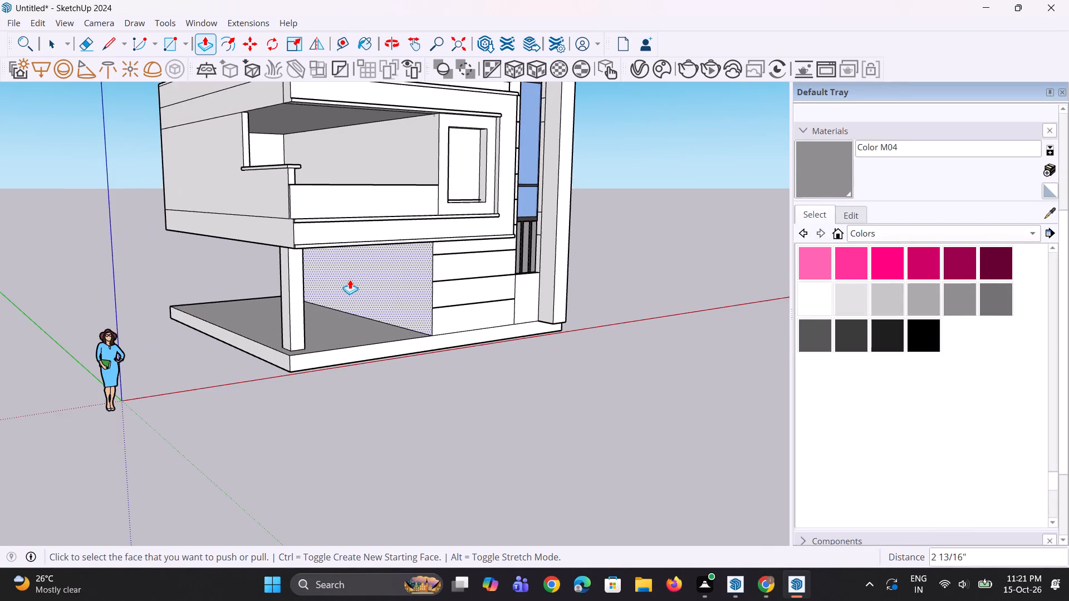
{"action": "scroll", "coordinate": [349, 280], "scroll_direction": "down", "scroll_amount": 3}
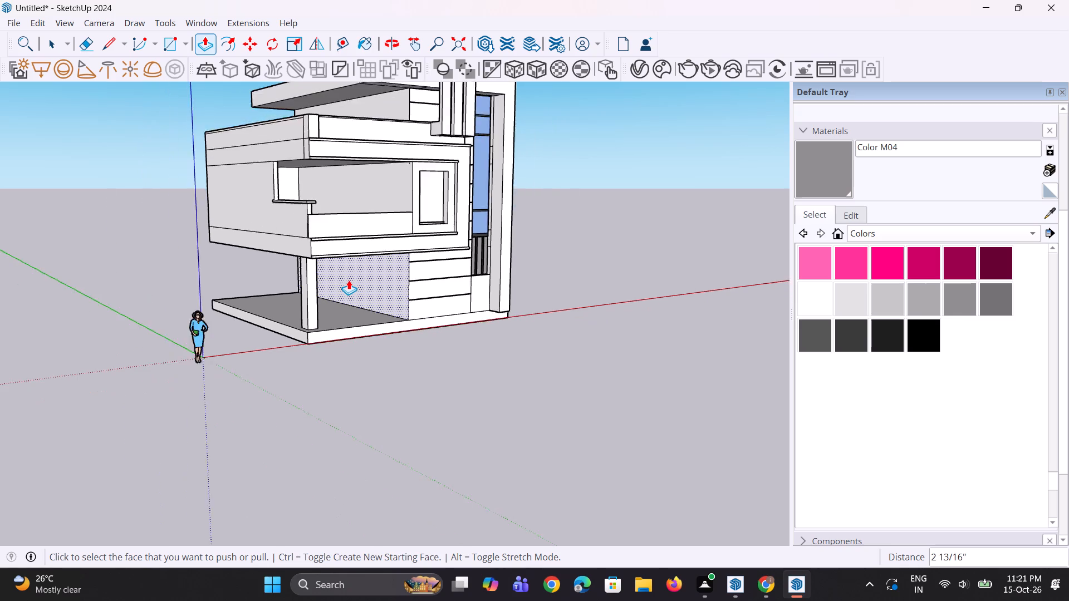
{"action": "scroll", "coordinate": [349, 280], "scroll_direction": "down", "scroll_amount": 2}
{"action": "middle_click_drag", "start_coordinate": [374, 300], "coordinate": [353, 287]}
{"action": "scroll", "coordinate": [353, 287], "scroll_direction": "up", "scroll_amount": 1}
{"action": "scroll", "coordinate": [354, 284], "scroll_direction": "down", "scroll_amount": 3}
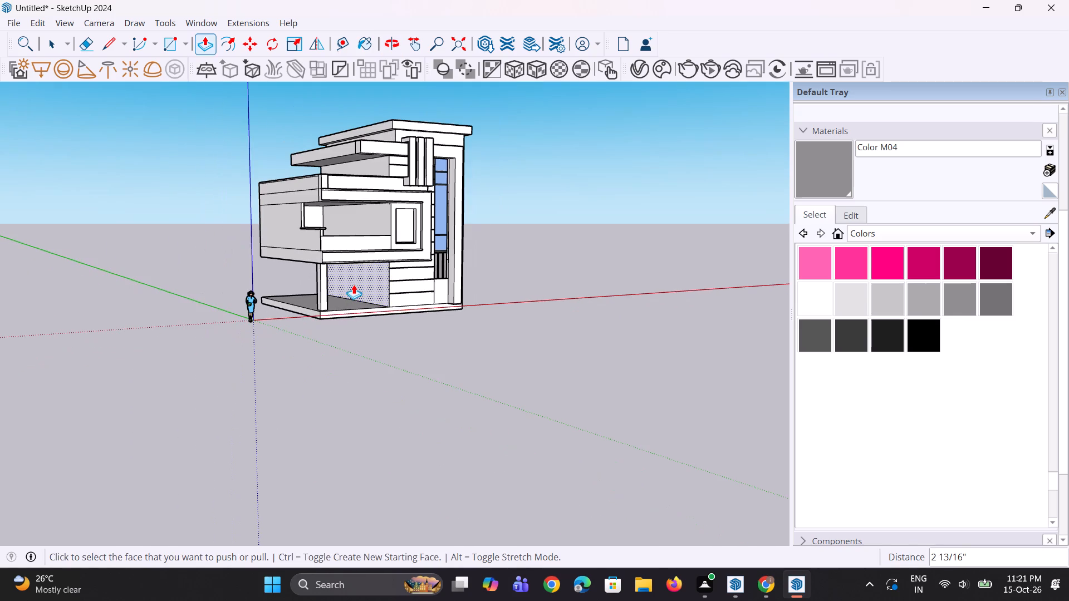
{"action": "middle_click_drag", "start_coordinate": [354, 283], "coordinate": [651, 309]}
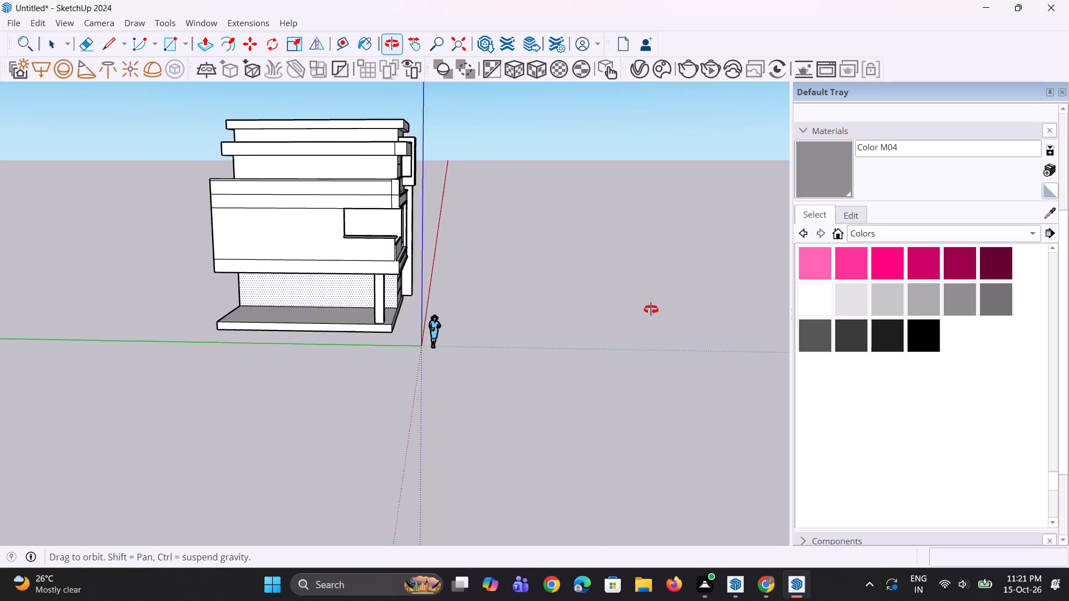
{"action": "middle_click_drag", "start_coordinate": [651, 309], "coordinate": [871, 337]}
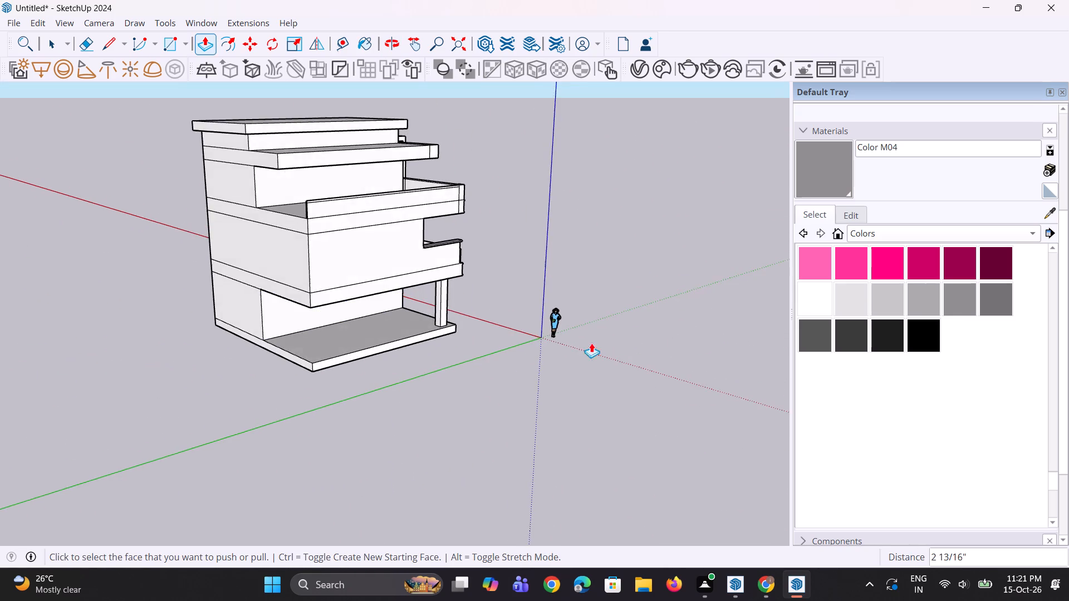
{"action": "scroll", "coordinate": [504, 323], "scroll_direction": "up", "scroll_amount": 4}
{"action": "left_click", "coordinate": [431, 298]}
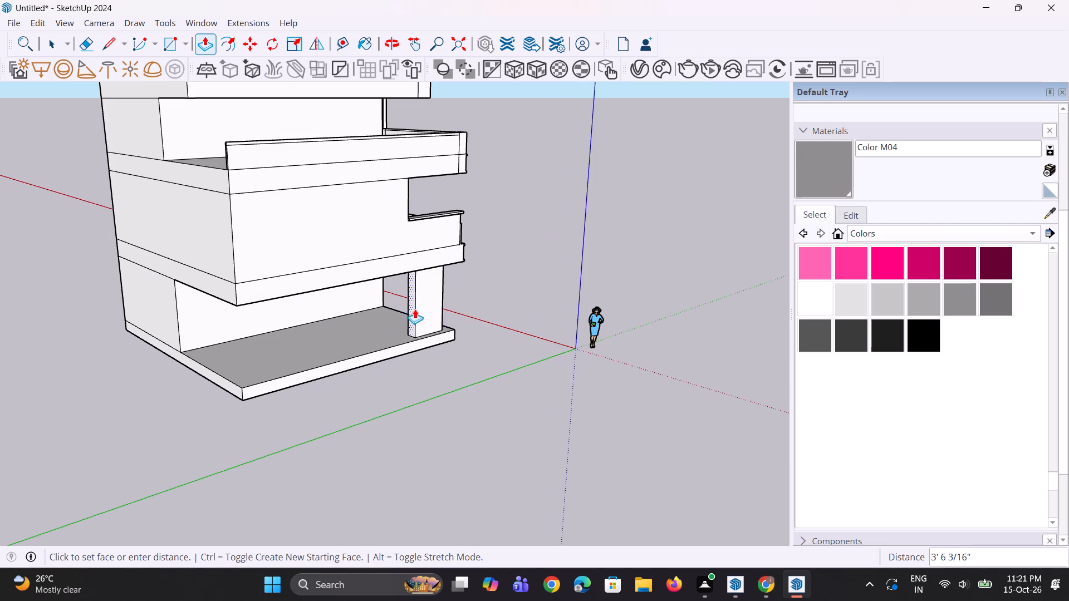
{"action": "left_click", "coordinate": [419, 307]}
Draw a square of about 1' 4 7/8" on the plinth floor behind the column, near the side edge.
{"action": "scroll", "coordinate": [430, 306], "scroll_direction": "up", "scroll_amount": 1}
{"action": "middle_click_drag", "start_coordinate": [430, 306], "coordinate": [388, 305]}
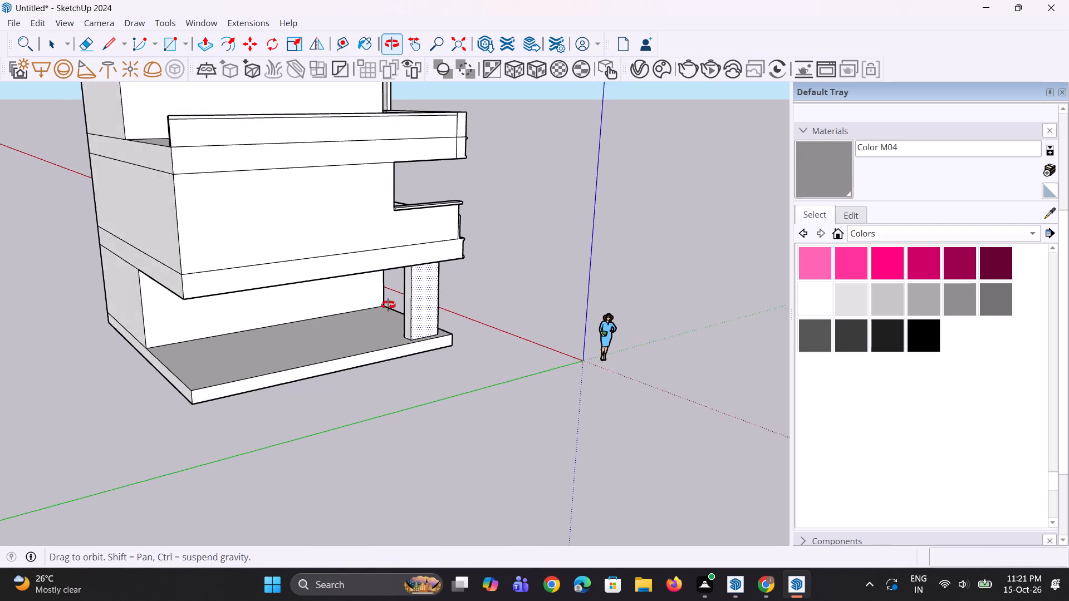
{"action": "middle_click_drag", "start_coordinate": [388, 305], "coordinate": [370, 305]}
{"action": "scroll", "coordinate": [373, 316], "scroll_direction": "up", "scroll_amount": 1}
{"action": "scroll", "coordinate": [325, 338], "scroll_direction": "up", "scroll_amount": 1}
{"action": "middle_click_drag", "start_coordinate": [325, 338], "coordinate": [335, 359]}
{"action": "scroll", "coordinate": [386, 365], "scroll_direction": "up", "scroll_amount": 9}
{"action": "key", "text": "r"}
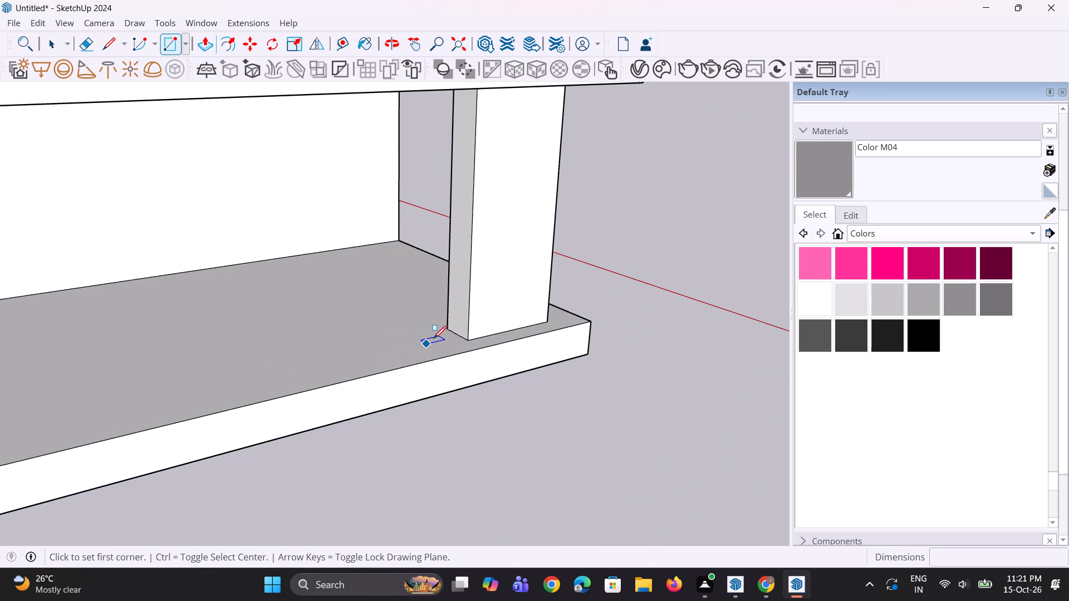
{"action": "left_click", "coordinate": [314, 358]}
{"action": "left_click", "coordinate": [361, 363]}
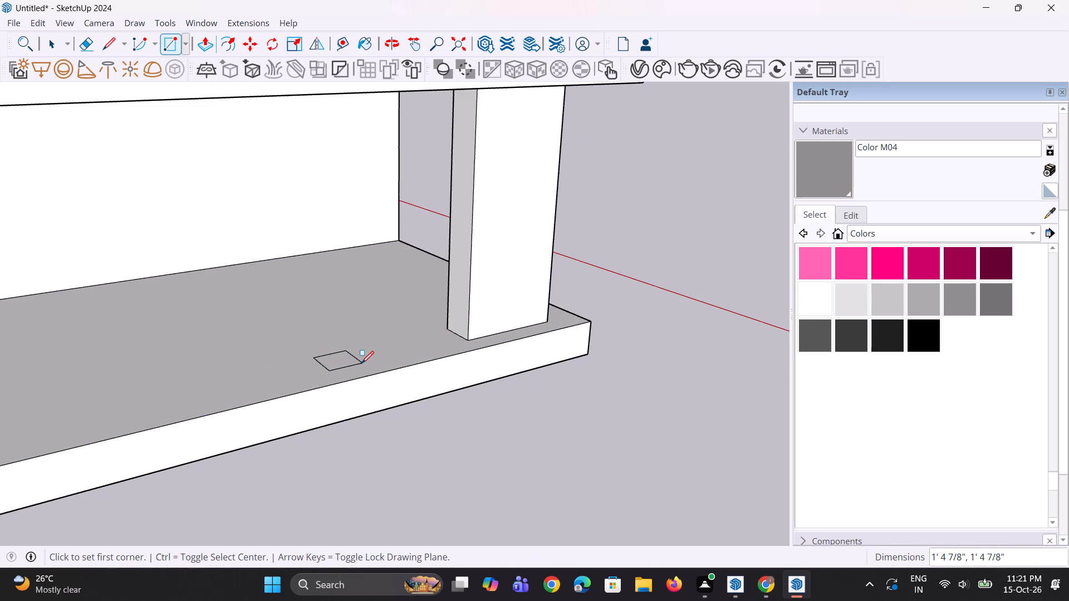
Move the square parallel to the plinth's side edge, farther back from the corner column.
{"action": "key", "text": "space"}
{"action": "type", "text": "m"}
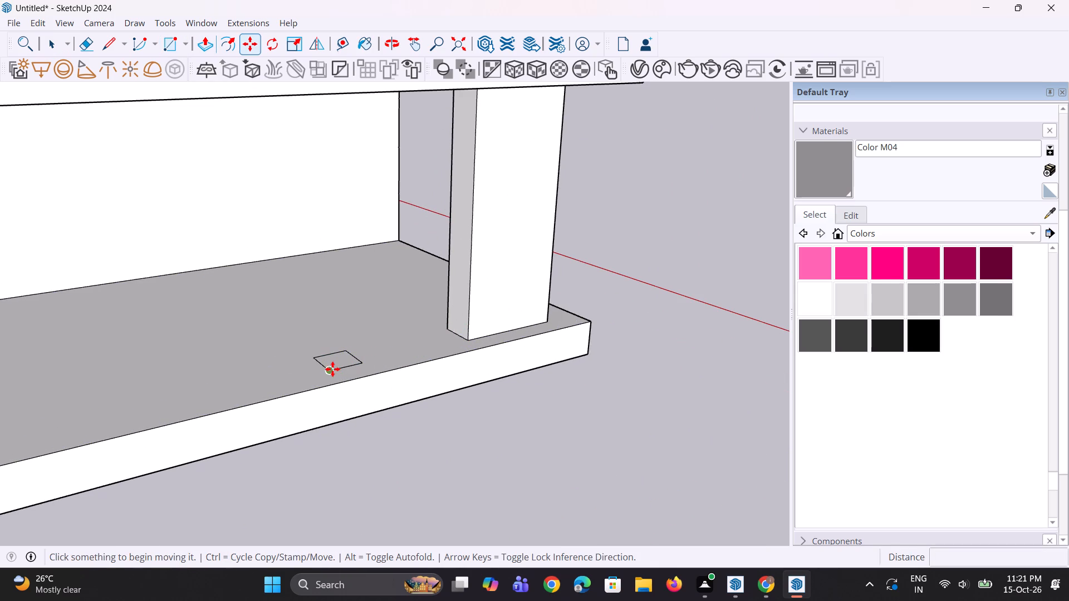
{"action": "key", "text": "space"}
{"action": "key", "text": "space"}
{"action": "scroll", "coordinate": [337, 361], "scroll_direction": "up", "scroll_amount": 2}
{"action": "left_click", "coordinate": [337, 361]}
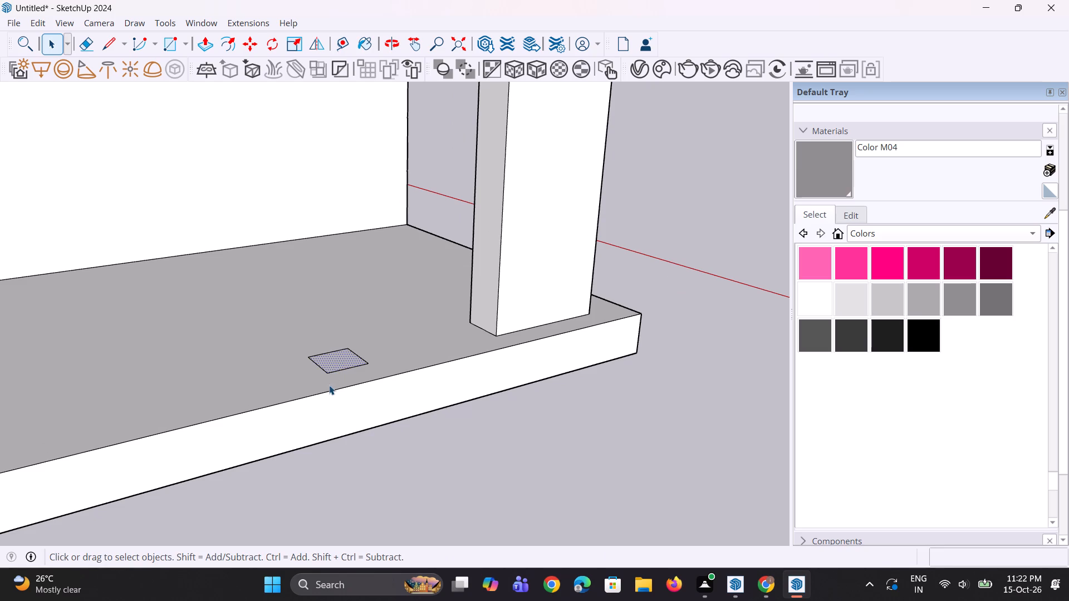
{"action": "key", "text": "m"}
{"action": "left_click", "coordinate": [327, 371]}
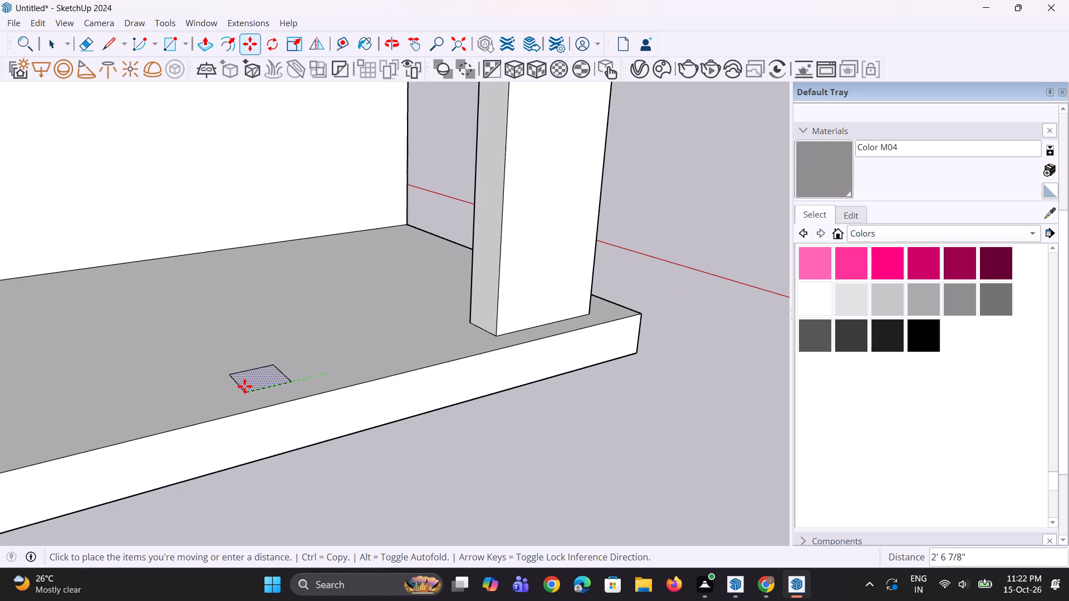
{"action": "left_click", "coordinate": [244, 386]}
{"action": "scroll", "coordinate": [337, 346], "scroll_direction": "down", "scroll_amount": 11}
{"action": "scroll", "coordinate": [269, 372], "scroll_direction": "up", "scroll_amount": 7}
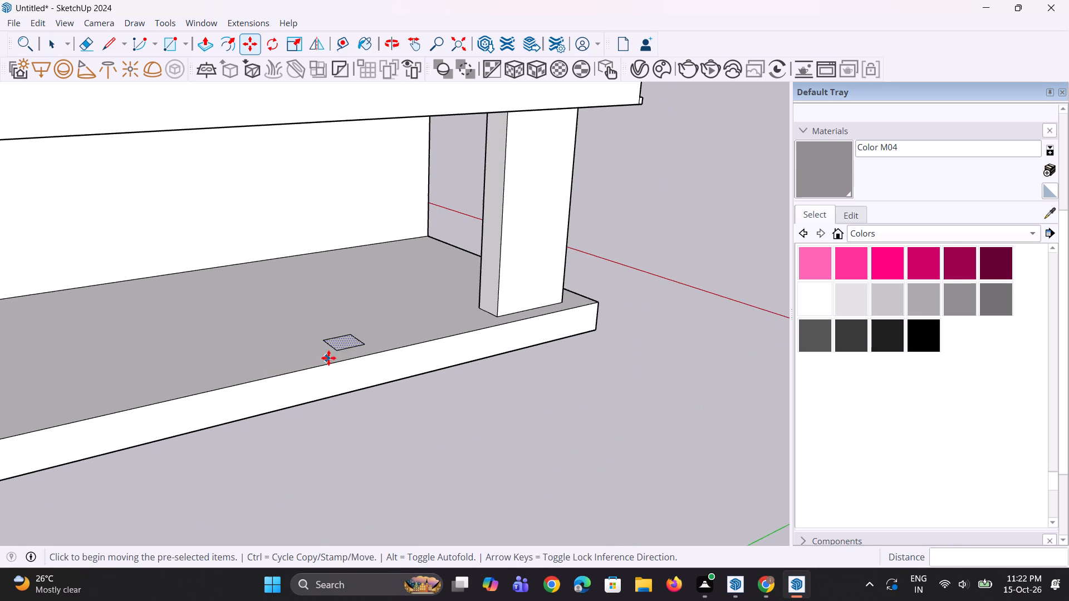
{"action": "left_click", "coordinate": [341, 351]}
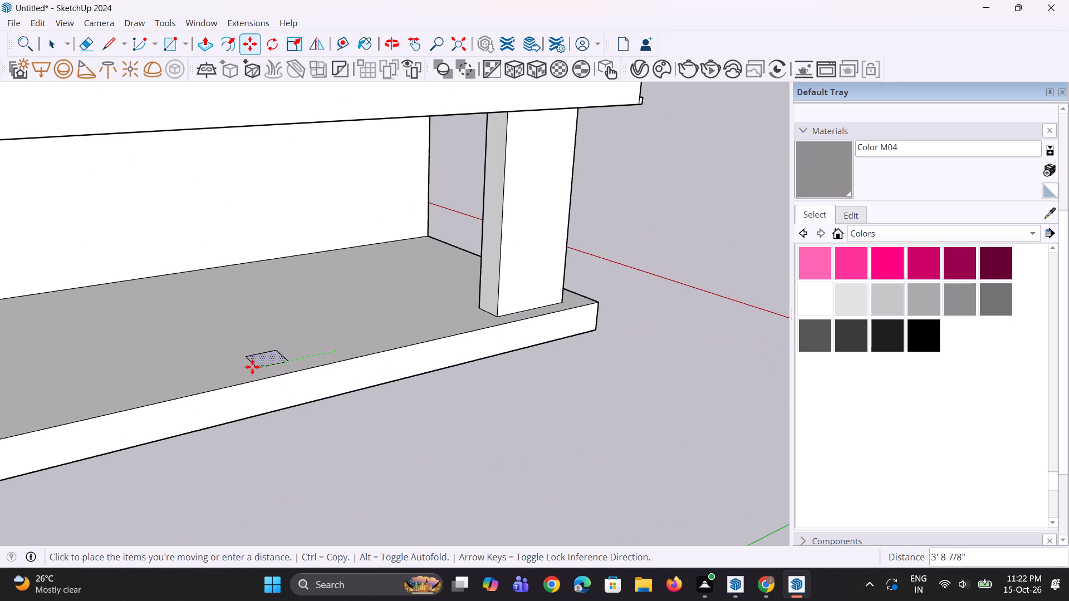
{"action": "left_click", "coordinate": [208, 379]}
Copy the square about 8' 11" farther back along the plinth's side edge.
{"action": "scroll", "coordinate": [299, 298], "scroll_direction": "down", "scroll_amount": 3}
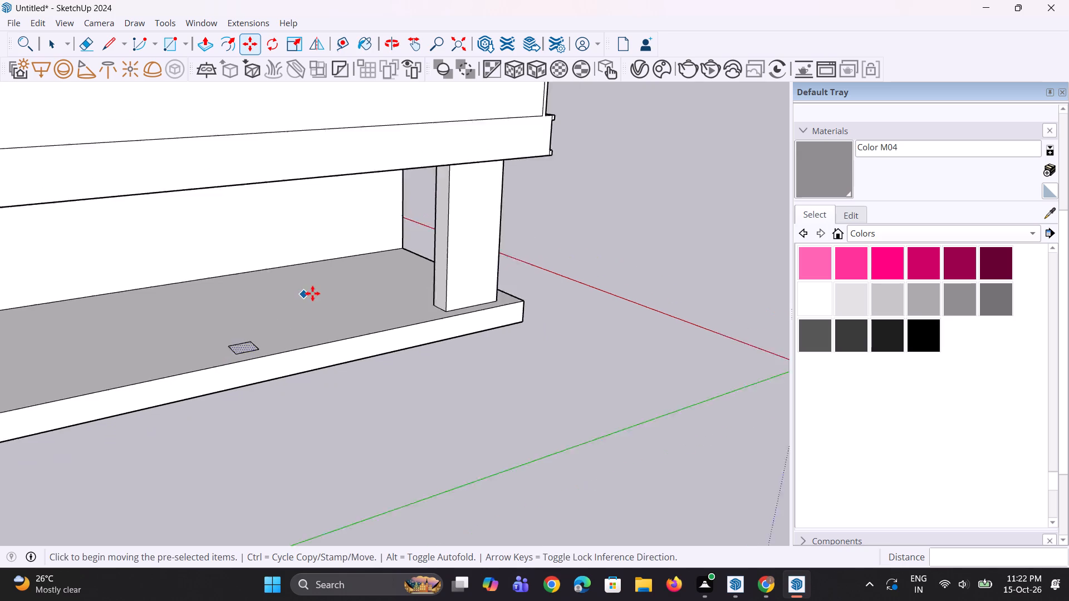
{"action": "scroll", "coordinate": [312, 293], "scroll_direction": "down", "scroll_amount": 6}
{"action": "scroll", "coordinate": [277, 340], "scroll_direction": "up", "scroll_amount": 8}
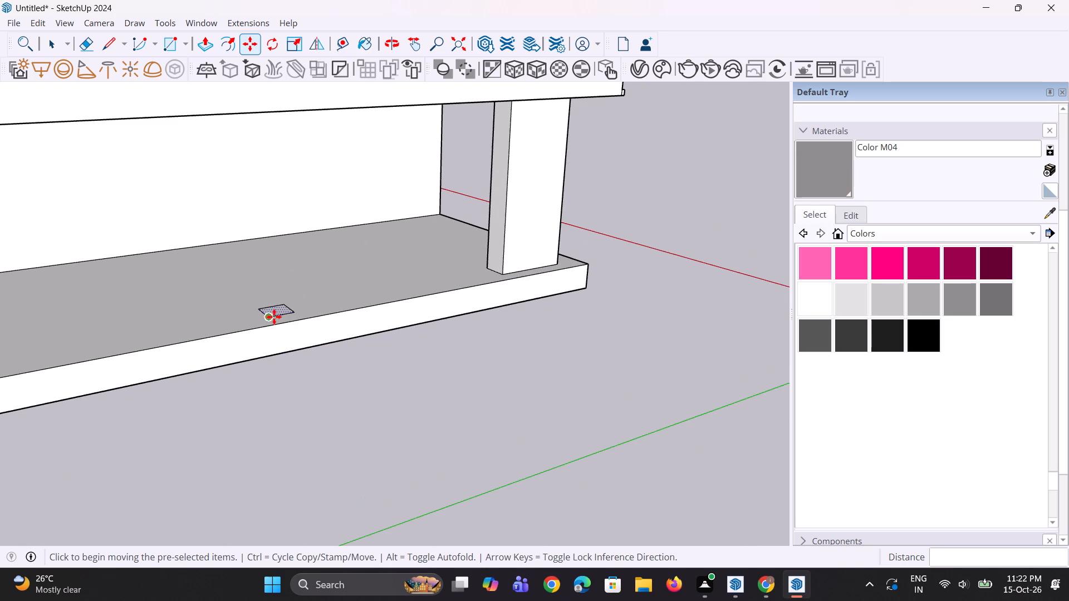
{"action": "key", "text": "m"}
{"action": "left_click", "coordinate": [272, 314]}
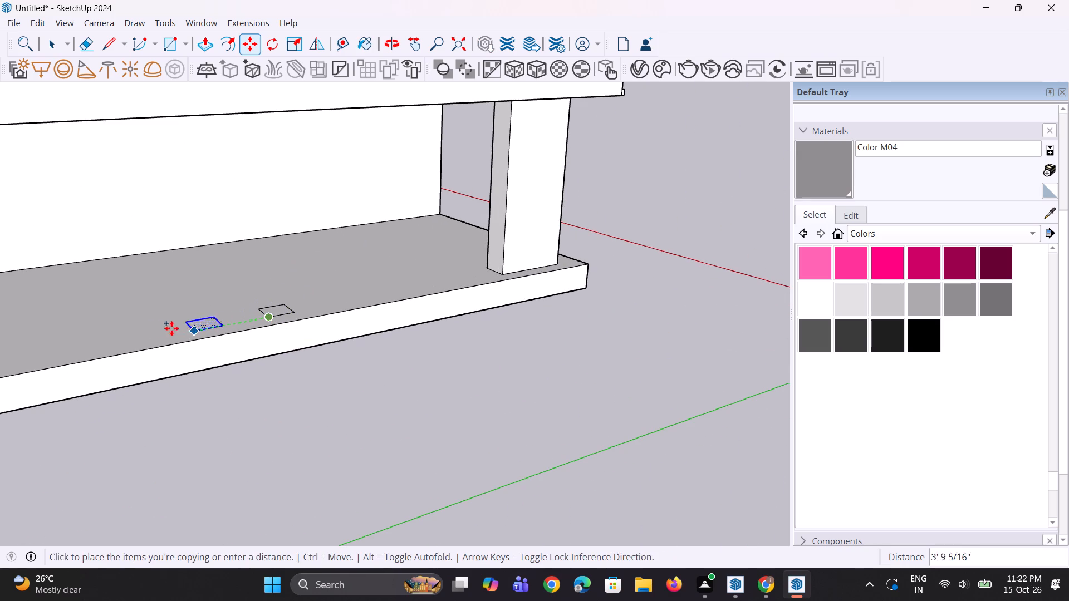
{"action": "left_click", "coordinate": [78, 353]}
Push/Pull the copied rear square up 12' 7 1/16" to the overhanging floor's band to form a column.
{"action": "scroll", "coordinate": [237, 319], "scroll_direction": "down", "scroll_amount": 2}
{"action": "key", "text": "p"}
{"action": "scroll", "coordinate": [243, 318], "scroll_direction": "up", "scroll_amount": 2}
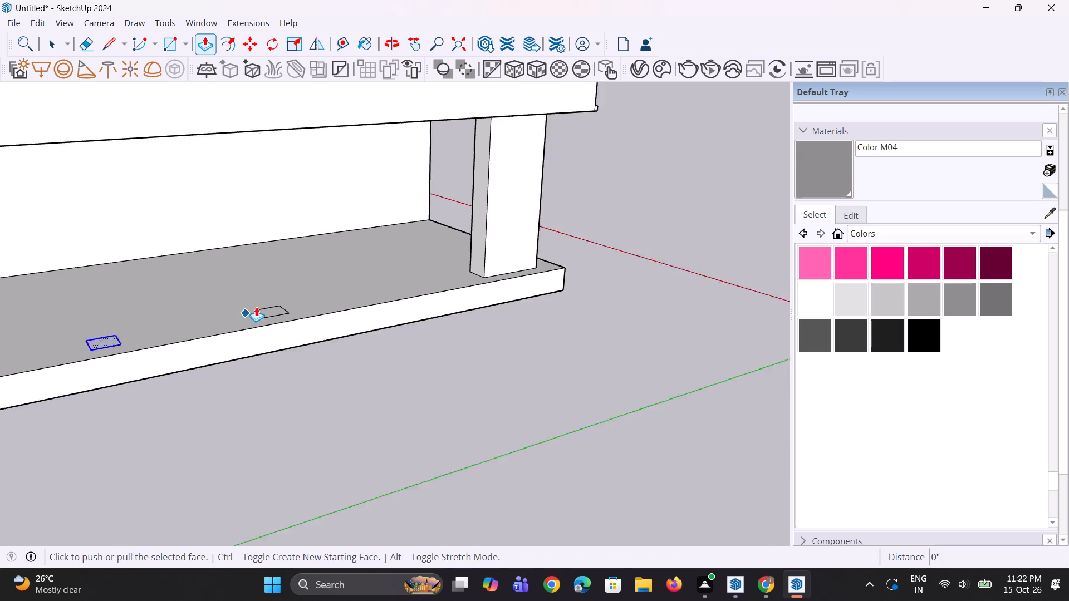
{"action": "left_click", "coordinate": [87, 336]}
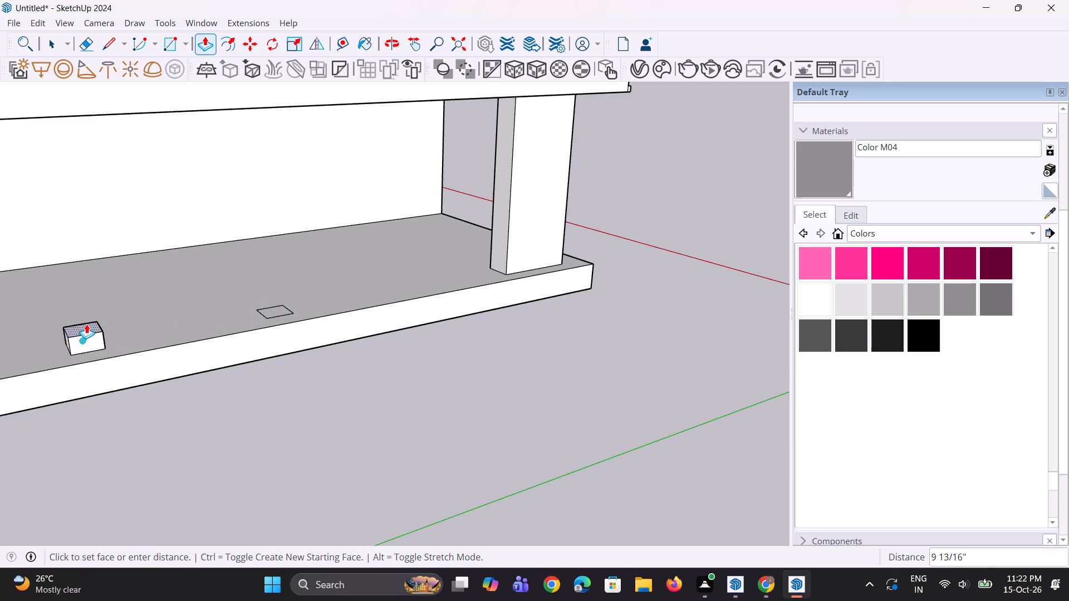
{"action": "scroll", "coordinate": [90, 321], "scroll_direction": "down", "scroll_amount": 4}
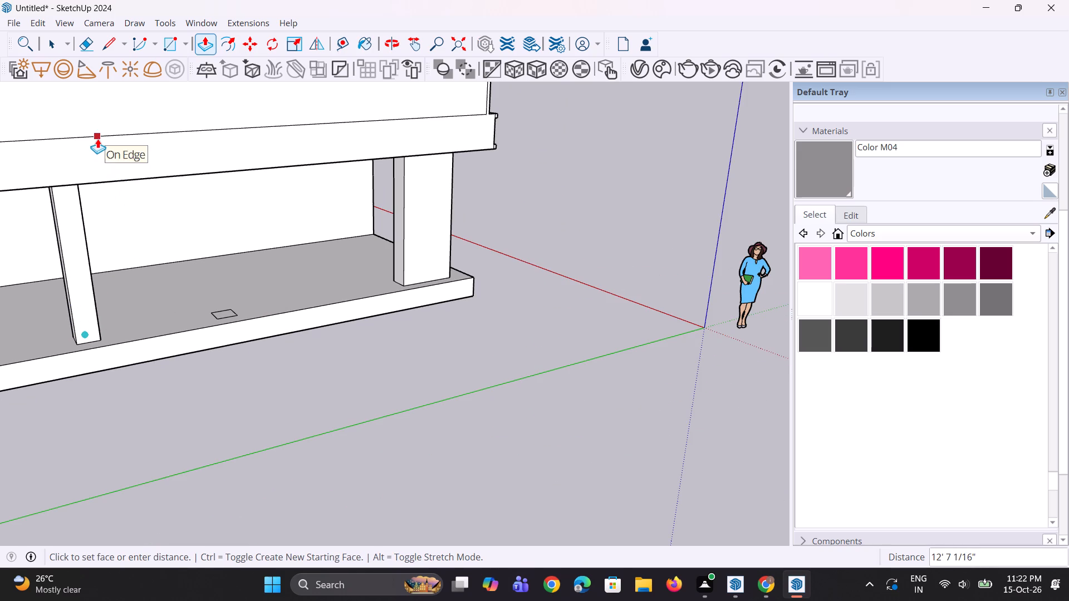
{"action": "left_click", "coordinate": [97, 139]}
Push/Pull the original square up 12' 7 1/16" to the overhanging floor's band to form the middle column.
{"action": "scroll", "coordinate": [146, 258], "scroll_direction": "up", "scroll_amount": 4}
{"action": "key", "text": "space"}
{"action": "key", "text": "space"}
{"action": "scroll", "coordinate": [263, 340], "scroll_direction": "up", "scroll_amount": 3}
{"action": "middle_click_drag", "start_coordinate": [274, 357], "coordinate": [279, 366]}
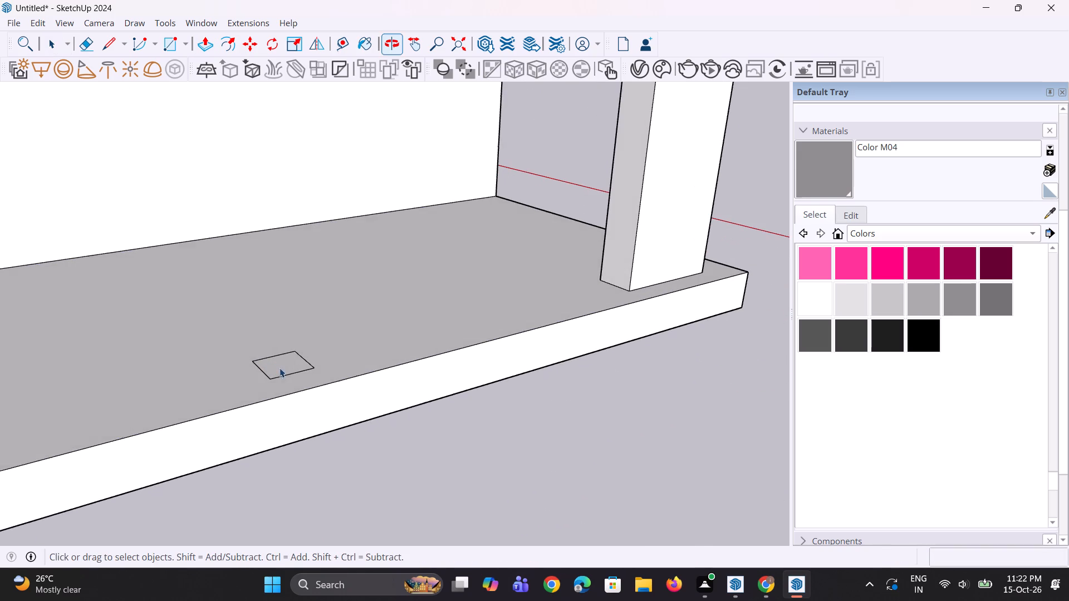
{"action": "left_click", "coordinate": [283, 368]}
{"action": "key", "text": "p"}
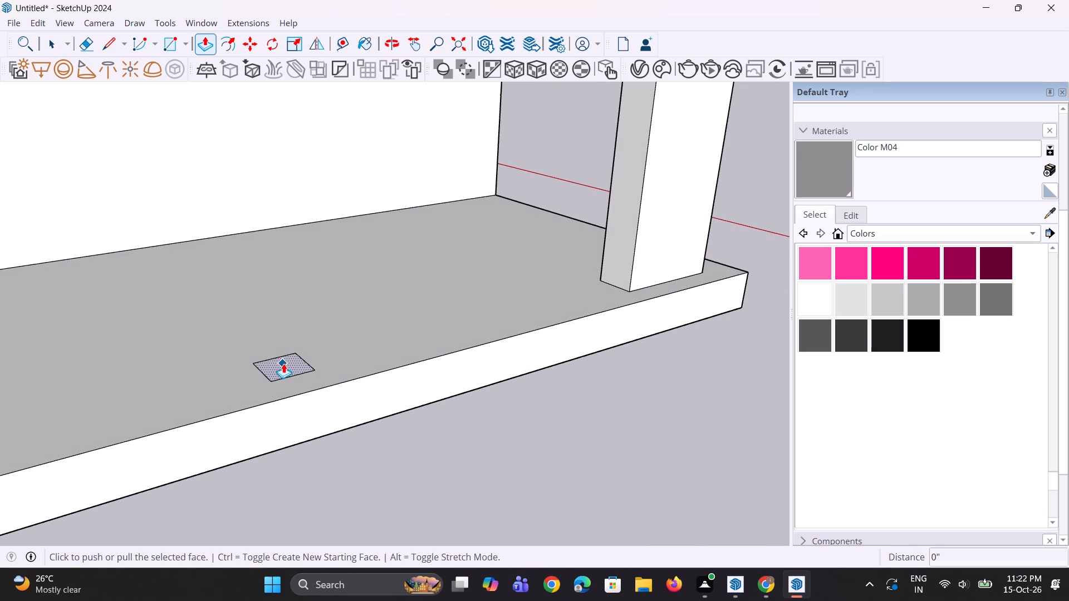
{"action": "left_click", "coordinate": [283, 363]}
{"action": "scroll", "coordinate": [306, 321], "scroll_direction": "down", "scroll_amount": 9}
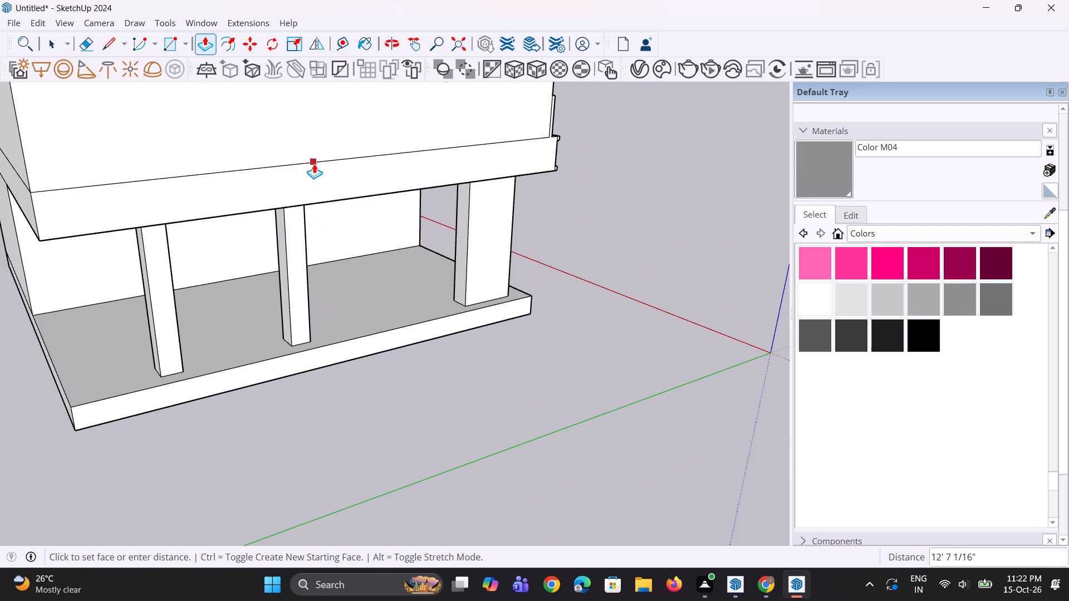
{"action": "left_click", "coordinate": [314, 164]}
Push/Pull the plinth's front face outward 2' 4 3/16" as a new section, using the projecting wall pier as reference.
{"action": "middle_click_drag", "start_coordinate": [308, 280], "coordinate": [203, 287]}
{"action": "scroll", "coordinate": [203, 287], "scroll_direction": "down", "scroll_amount": 5}
{"action": "middle_click", "coordinate": [268, 306]}
{"action": "scroll", "coordinate": [268, 306], "scroll_direction": "up", "scroll_amount": 1}
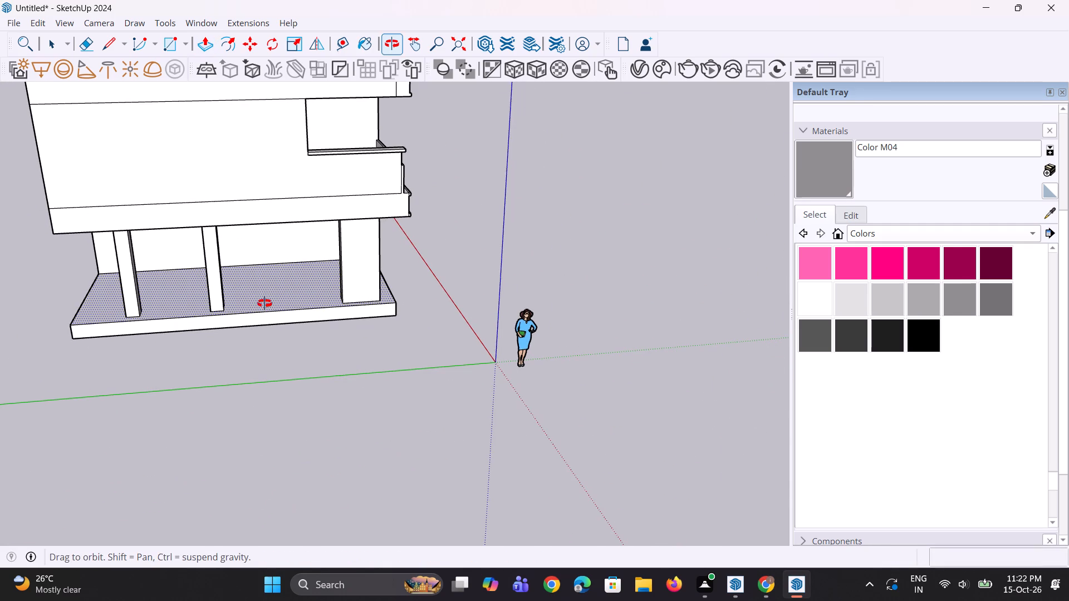
{"action": "scroll", "coordinate": [131, 318], "scroll_direction": "up", "scroll_amount": 1}
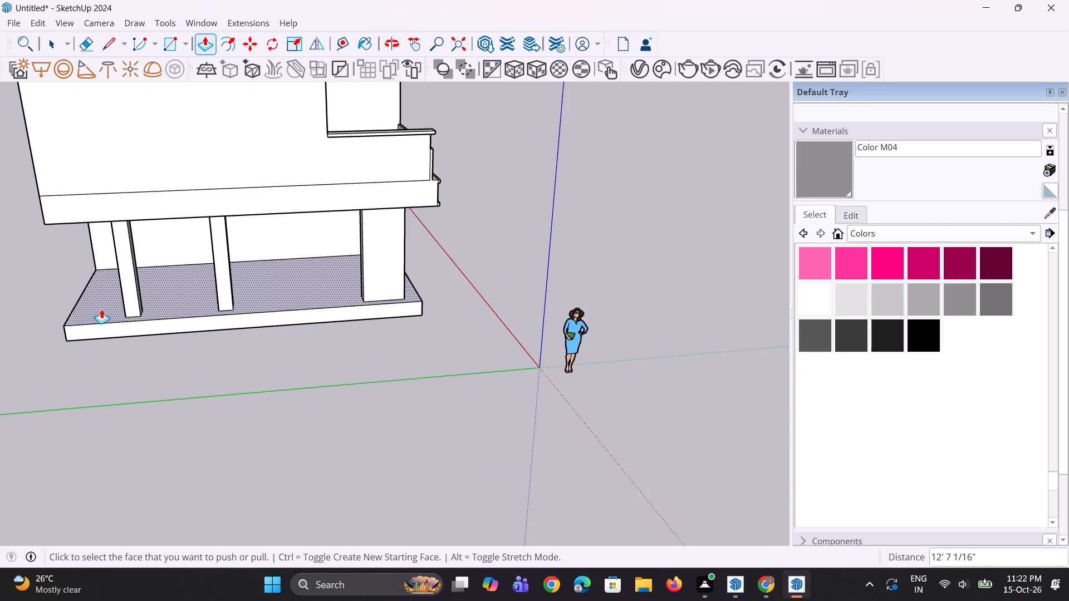
{"action": "scroll", "coordinate": [155, 308], "scroll_direction": "down", "scroll_amount": 5}
{"action": "middle_click_drag", "start_coordinate": [336, 318], "coordinate": [122, 298]}
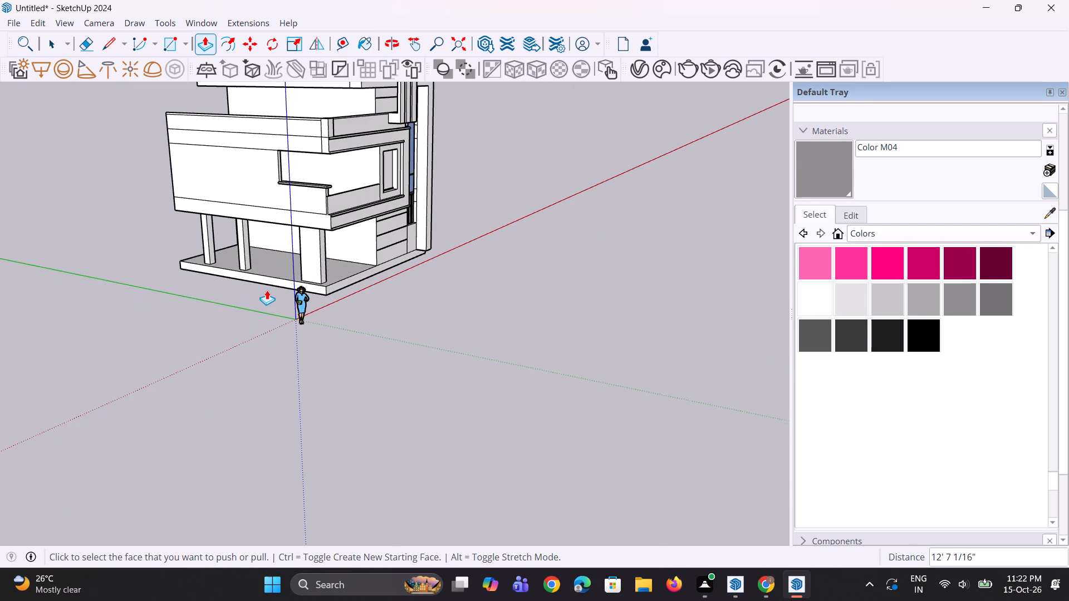
{"action": "scroll", "coordinate": [267, 290], "scroll_direction": "up", "scroll_amount": 9}
{"action": "middle_click_drag", "start_coordinate": [269, 290], "coordinate": [148, 274]}
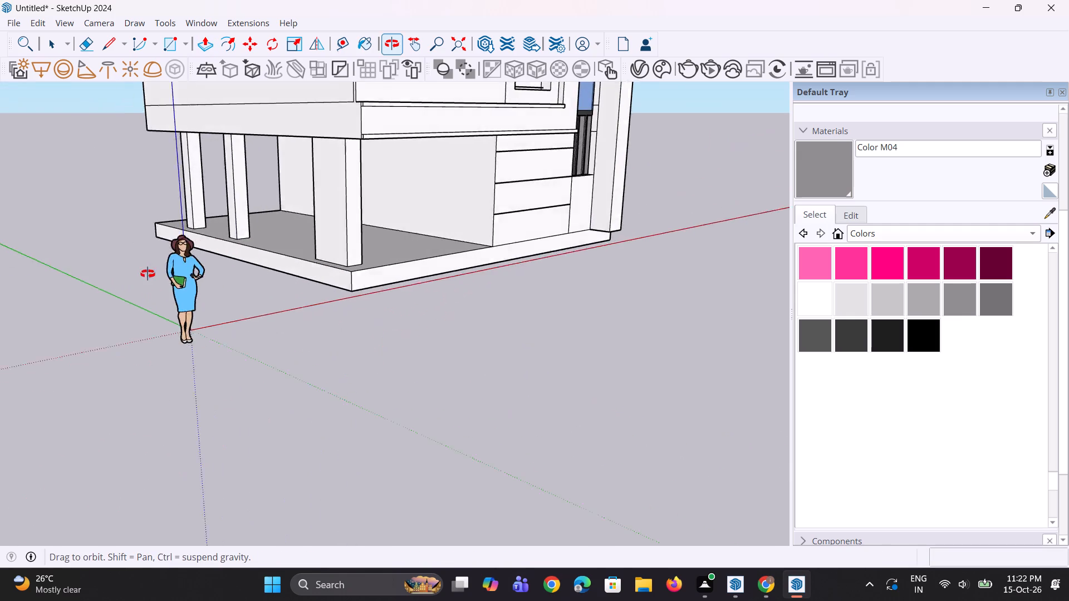
{"action": "middle_click_drag", "start_coordinate": [148, 274], "coordinate": [147, 274]}
{"action": "scroll", "coordinate": [349, 272], "scroll_direction": "up", "scroll_amount": 5}
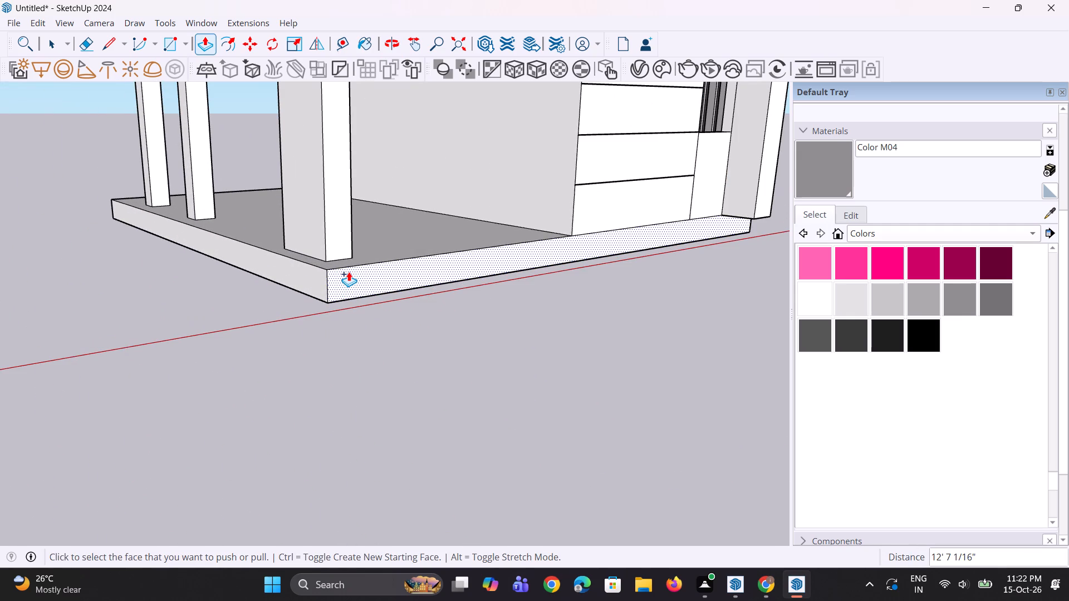
{"action": "left_click", "coordinate": [349, 272]}
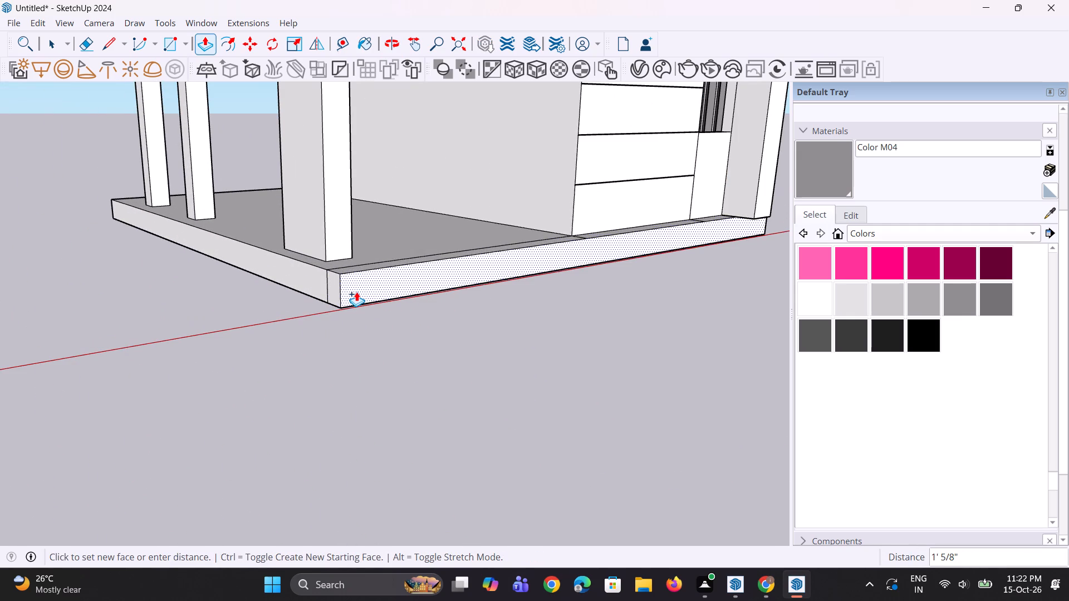
{"action": "scroll", "coordinate": [365, 283], "scroll_direction": "down", "scroll_amount": 5}
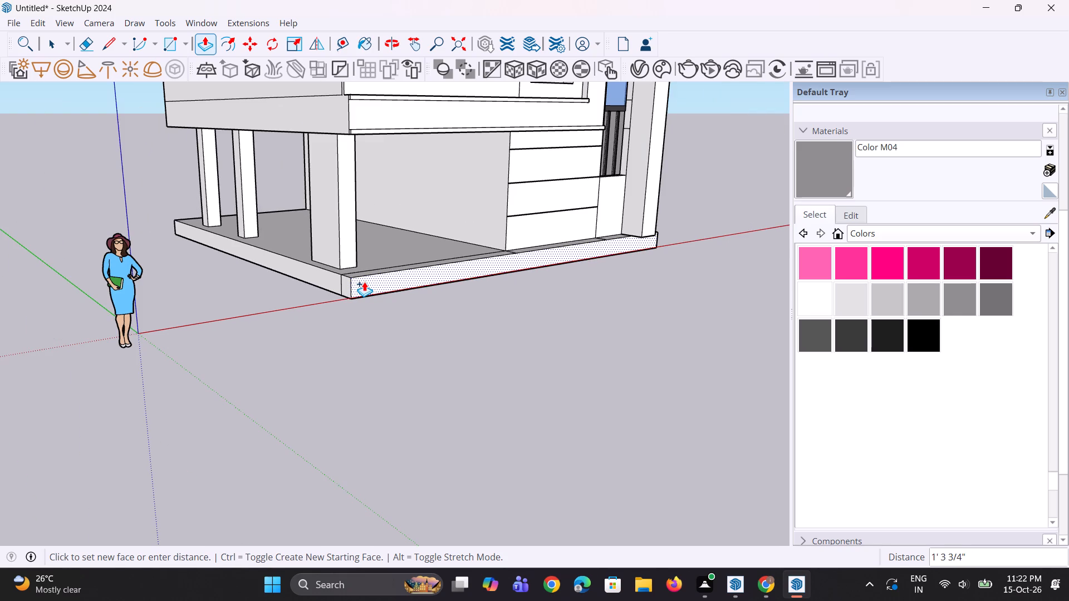
{"action": "left_click", "coordinate": [645, 222]}
Push/Pull the end face of the plinth's new front section outward 1' 6 1/16" beyond the open porch corner.
{"action": "middle_click_drag", "start_coordinate": [586, 268], "coordinate": [583, 329]}
{"action": "scroll", "coordinate": [536, 250], "scroll_direction": "up", "scroll_amount": 7}
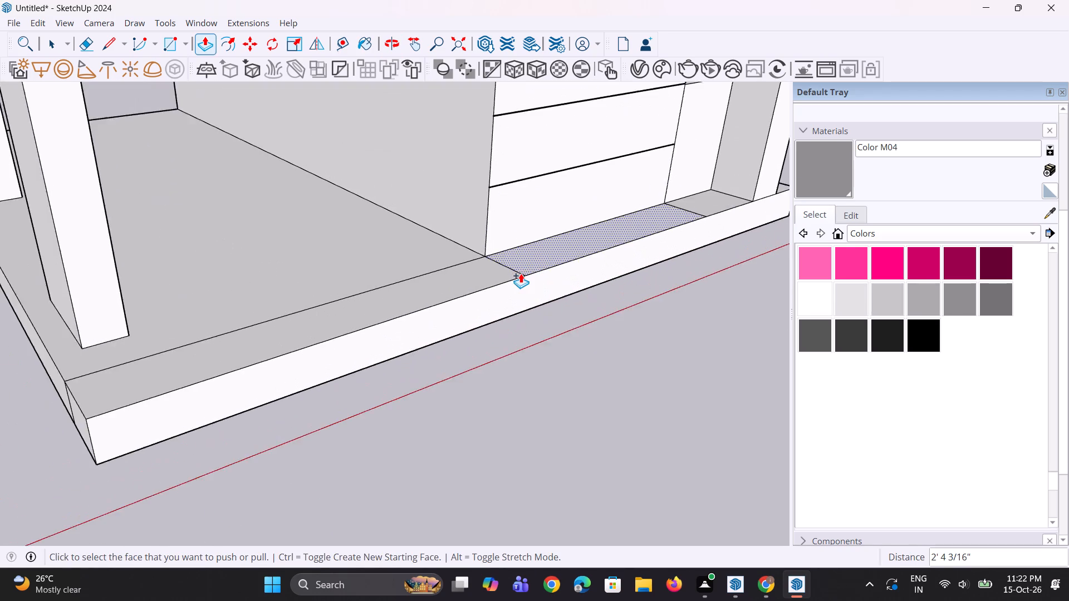
{"action": "middle_click_drag", "start_coordinate": [521, 273], "coordinate": [520, 319]}
{"action": "scroll", "coordinate": [521, 309], "scroll_direction": "down", "scroll_amount": 5}
{"action": "middle_click_drag", "start_coordinate": [514, 304], "coordinate": [383, 321]}
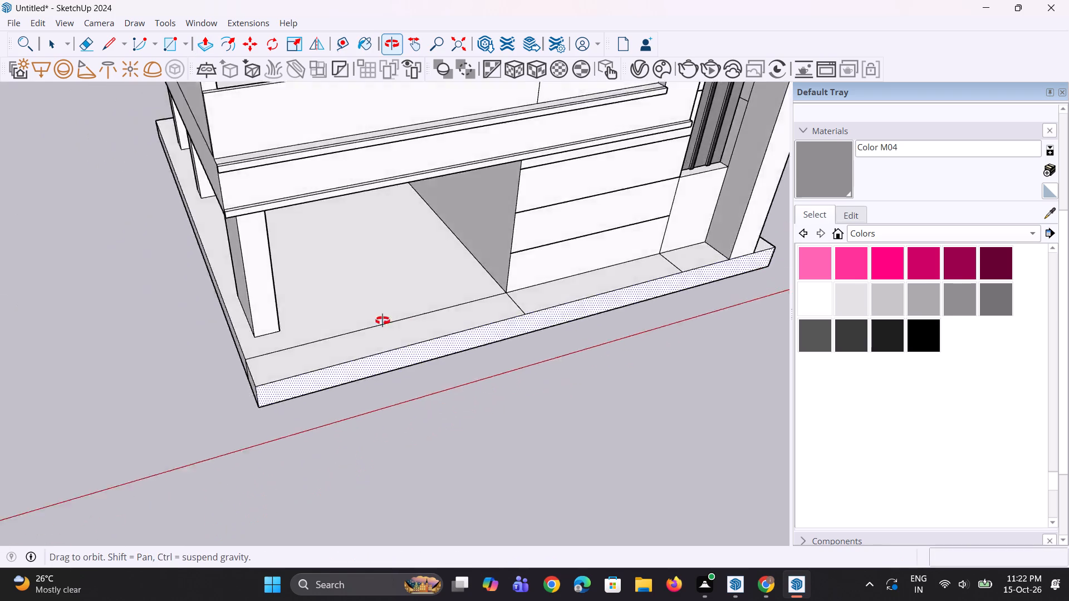
{"action": "middle_click_drag", "start_coordinate": [383, 321], "coordinate": [309, 321]}
{"action": "scroll", "coordinate": [251, 347], "scroll_direction": "up", "scroll_amount": 5}
{"action": "scroll", "coordinate": [196, 324], "scroll_direction": "up", "scroll_amount": 1}
{"action": "middle_click_drag", "start_coordinate": [195, 324], "coordinate": [218, 326]}
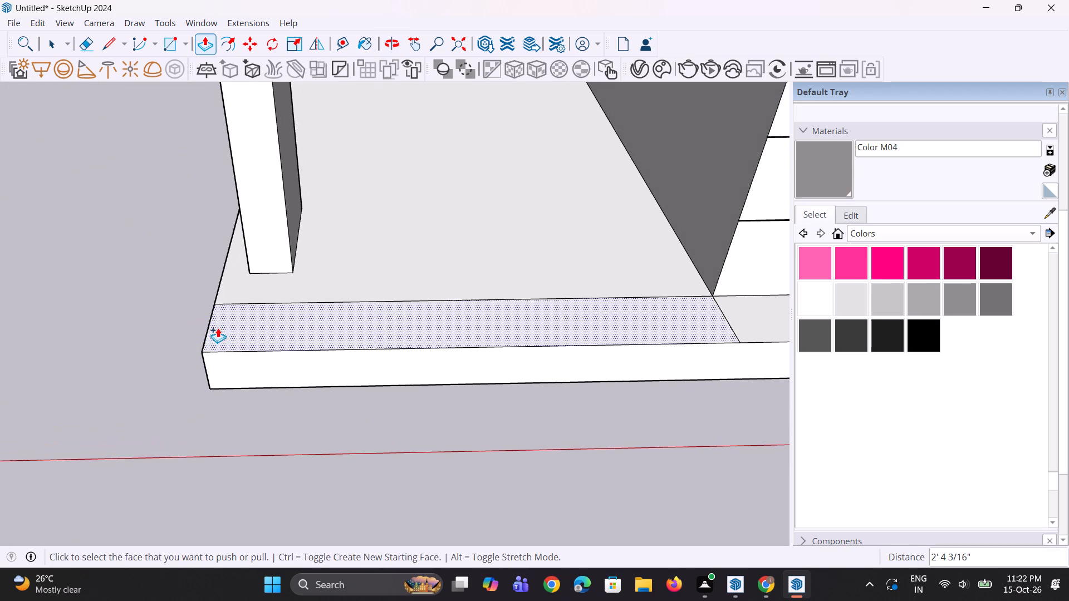
{"action": "scroll", "coordinate": [228, 332], "scroll_direction": "down", "scroll_amount": 1}
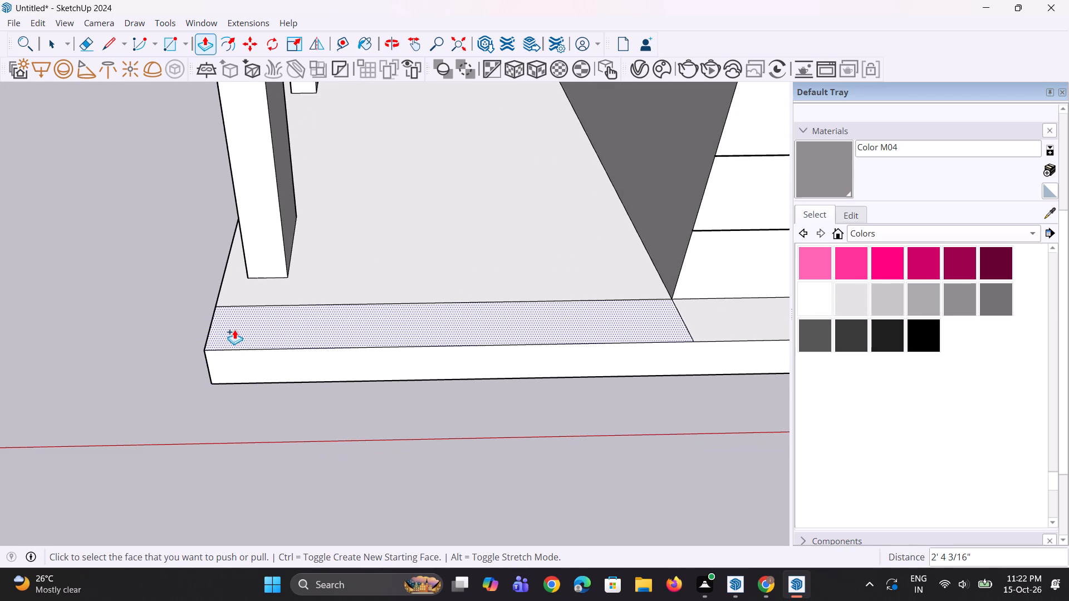
{"action": "scroll", "coordinate": [231, 333], "scroll_direction": "up", "scroll_amount": 1}
{"action": "middle_click_drag", "start_coordinate": [195, 334], "coordinate": [244, 331]}
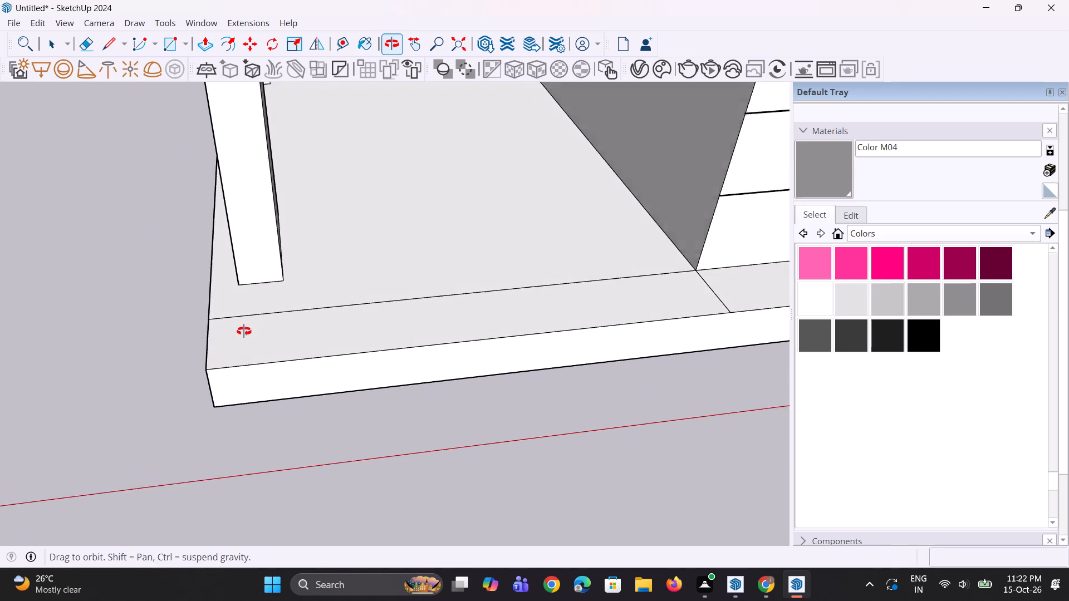
{"action": "middle_click_drag", "start_coordinate": [244, 331], "coordinate": [319, 315]}
{"action": "left_click", "coordinate": [217, 386]}
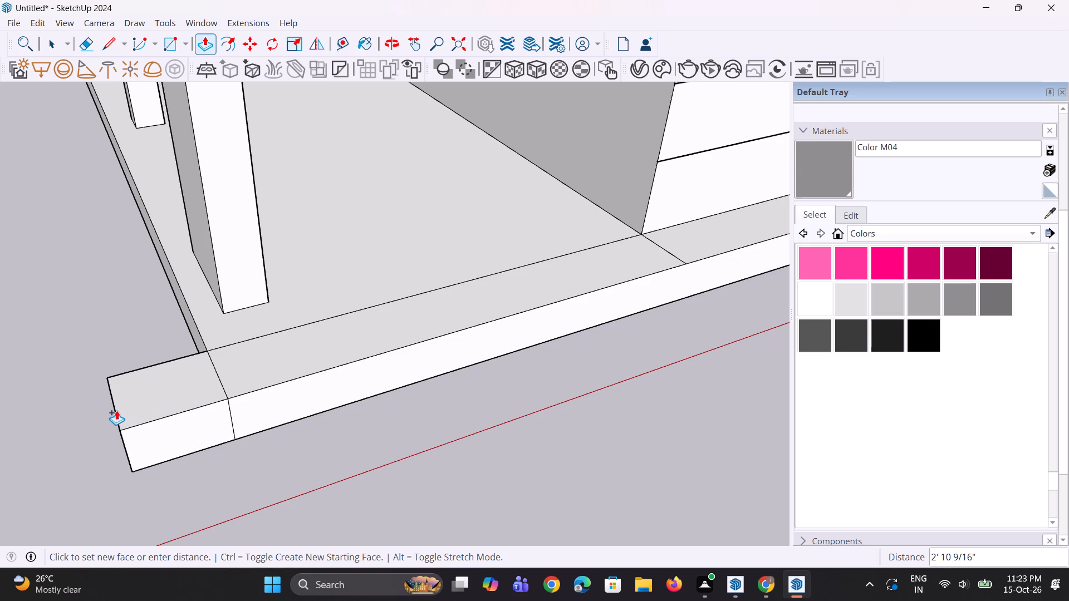
{"action": "left_click", "coordinate": [169, 409]}
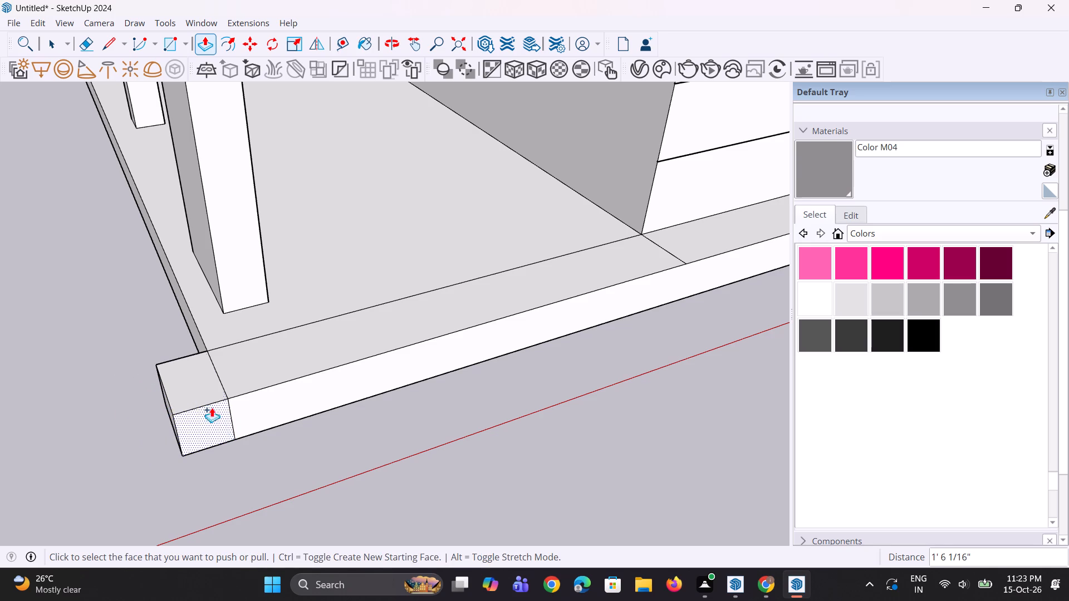
Push/Pull the corner block's top up 4' 7 13/16" to form a post, plus a separate 6 3/4" cap section.
{"action": "left_click", "coordinate": [188, 385]}
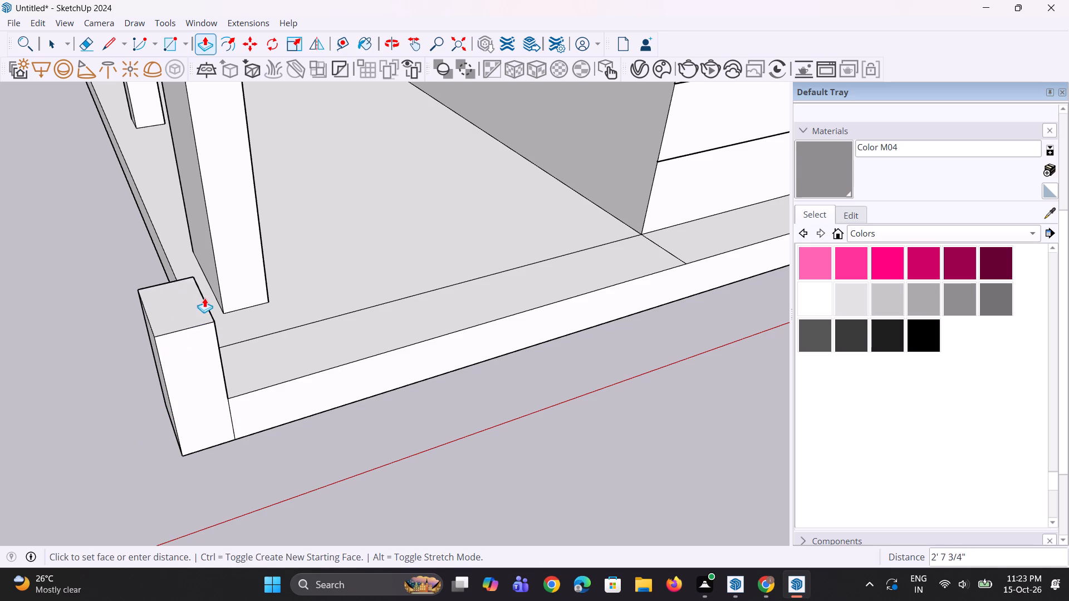
{"action": "left_click", "coordinate": [195, 235]}
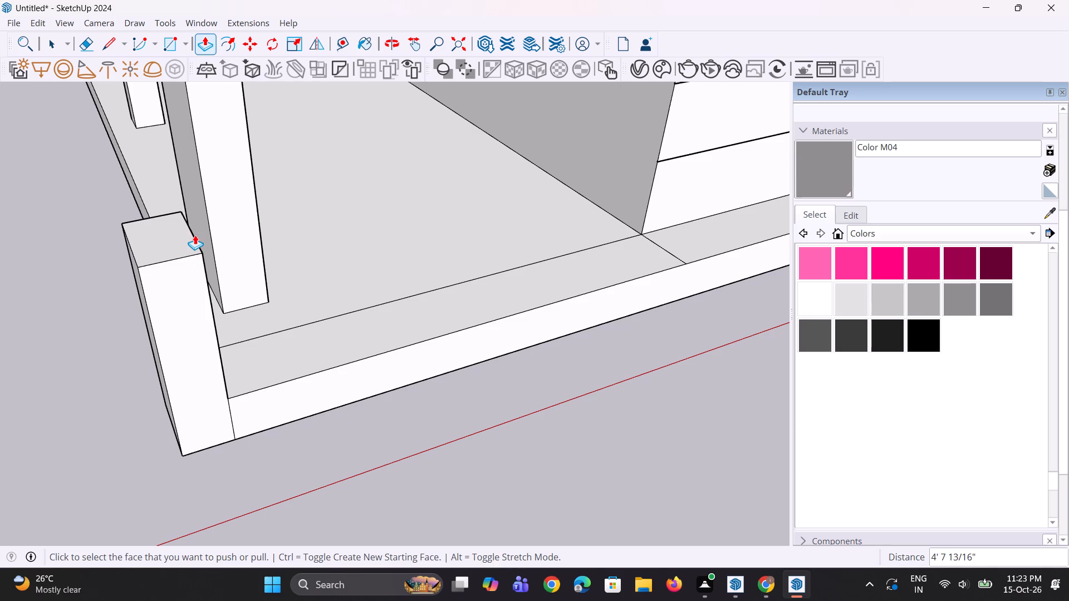
{"action": "left_click", "coordinate": [176, 247]}
{"action": "left_click", "coordinate": [177, 226]}
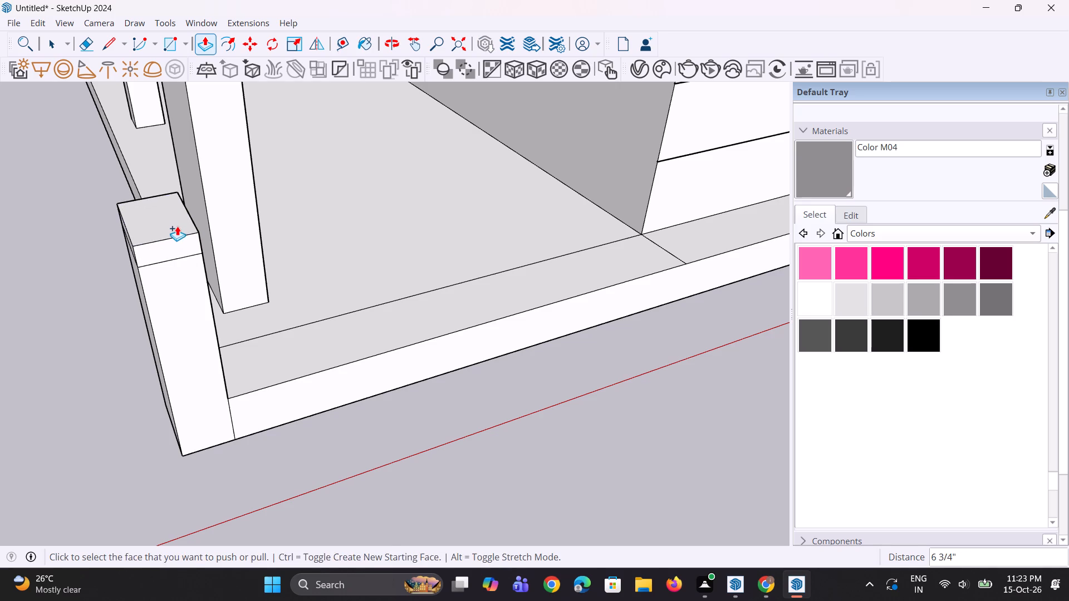
Copy the short dividing edge at the porch wall's corner about 1' 11 11/16" along the front plinth strip, away from the post.
{"action": "middle_click_drag", "start_coordinate": [211, 292], "coordinate": [150, 242]}
{"action": "scroll", "coordinate": [151, 250], "scroll_direction": "down", "scroll_amount": 6}
{"action": "scroll", "coordinate": [188, 271], "scroll_direction": "up", "scroll_amount": 1}
{"action": "middle_click_drag", "start_coordinate": [189, 271], "coordinate": [174, 213]}
{"action": "scroll", "coordinate": [175, 258], "scroll_direction": "down", "scroll_amount": 6}
{"action": "middle_click_drag", "start_coordinate": [175, 262], "coordinate": [134, 260]}
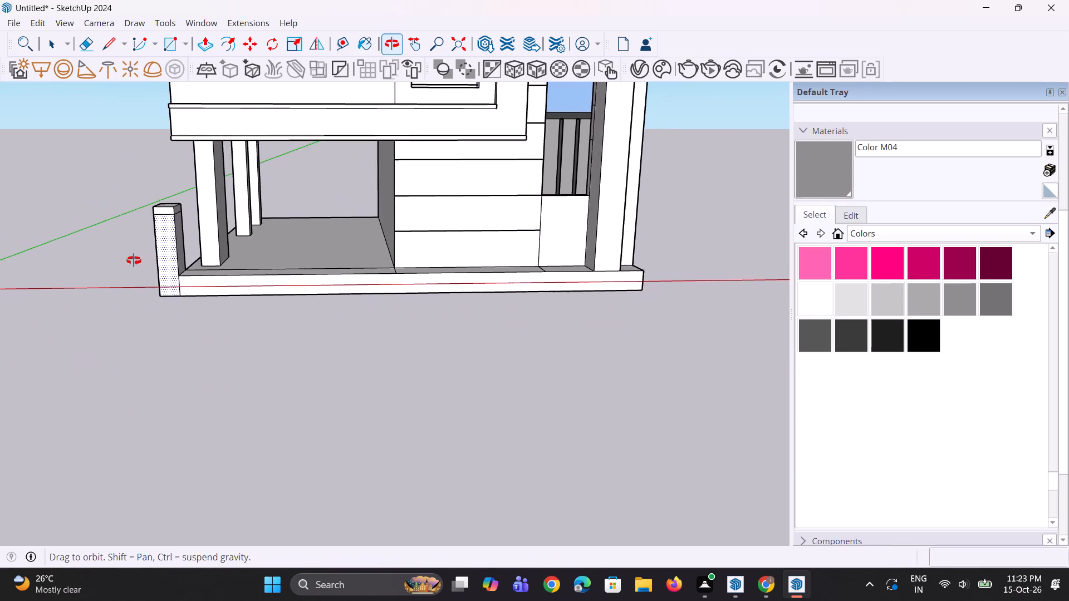
{"action": "middle_click_drag", "start_coordinate": [134, 260], "coordinate": [184, 281]}
{"action": "scroll", "coordinate": [412, 308], "scroll_direction": "up", "scroll_amount": 2}
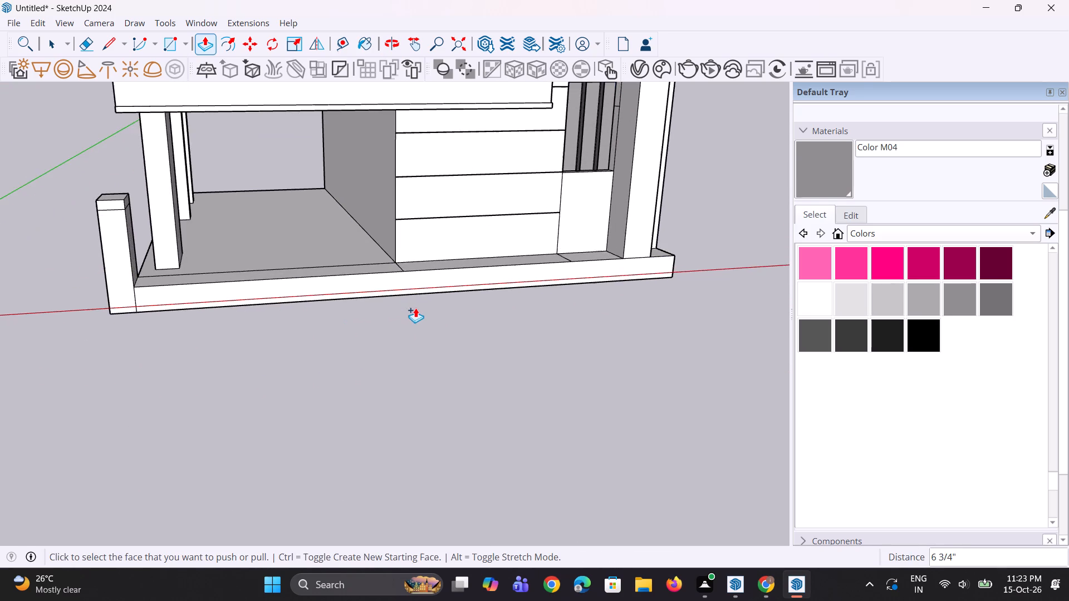
{"action": "scroll", "coordinate": [426, 299], "scroll_direction": "up", "scroll_amount": 2}
{"action": "middle_click_drag", "start_coordinate": [410, 240], "coordinate": [375, 349]}
{"action": "scroll", "coordinate": [386, 293], "scroll_direction": "up", "scroll_amount": 2}
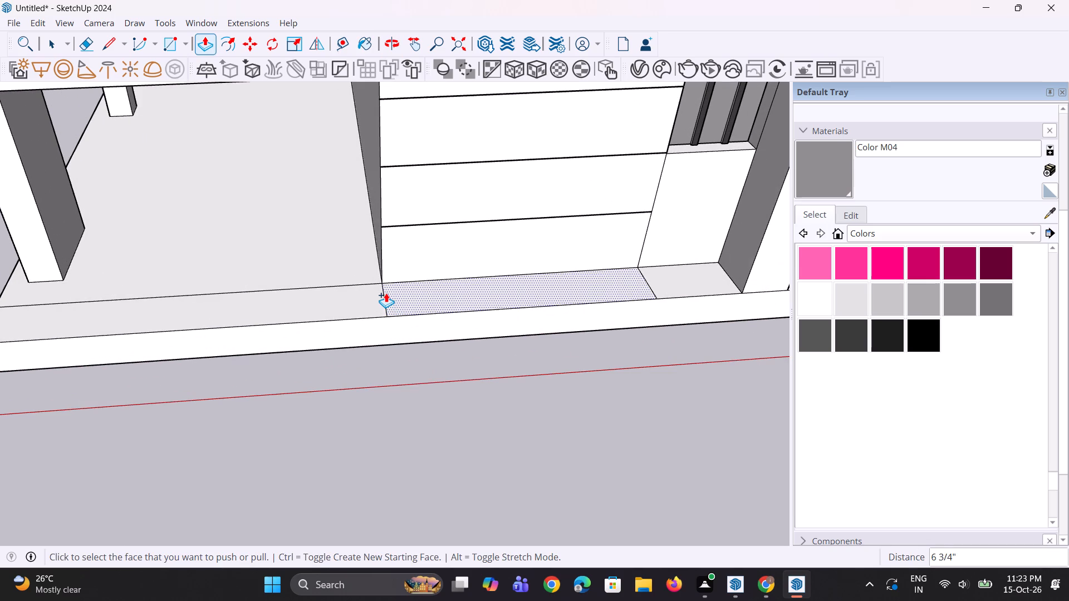
{"action": "scroll", "coordinate": [386, 300], "scroll_direction": "up", "scroll_amount": 2}
{"action": "key", "text": "space"}
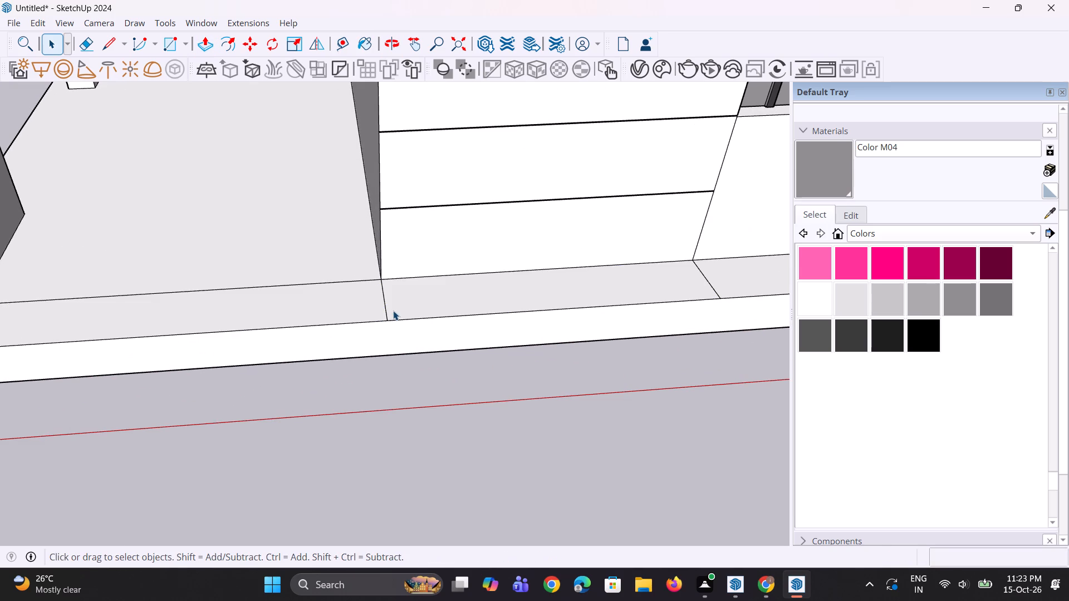
{"action": "left_click", "coordinate": [385, 309]}
{"action": "scroll", "coordinate": [385, 337], "scroll_direction": "up", "scroll_amount": 1}
{"action": "key", "text": "m"}
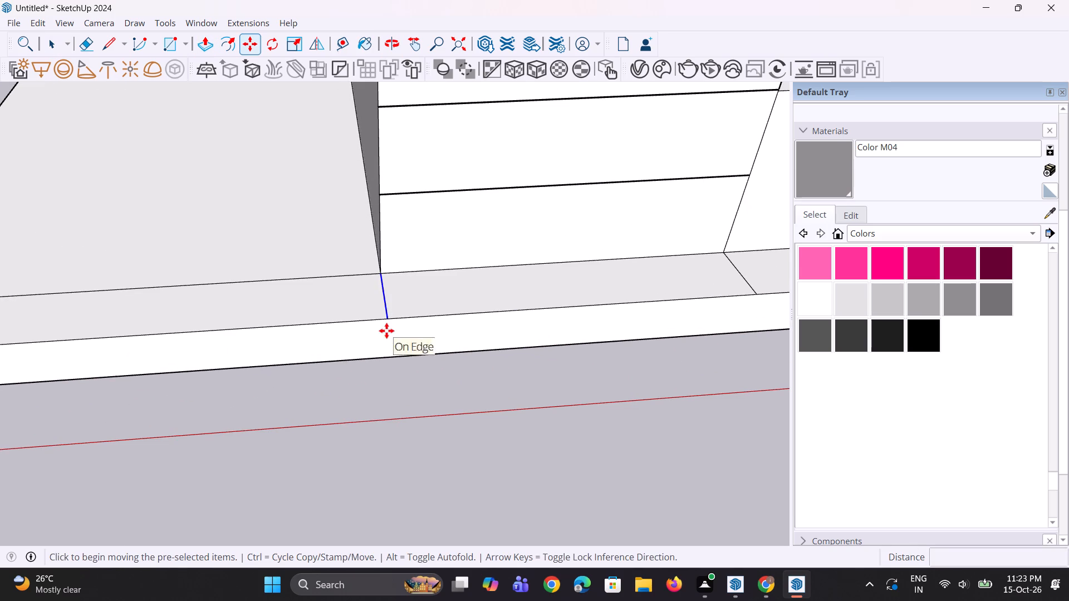
{"action": "left_click", "coordinate": [393, 321]}
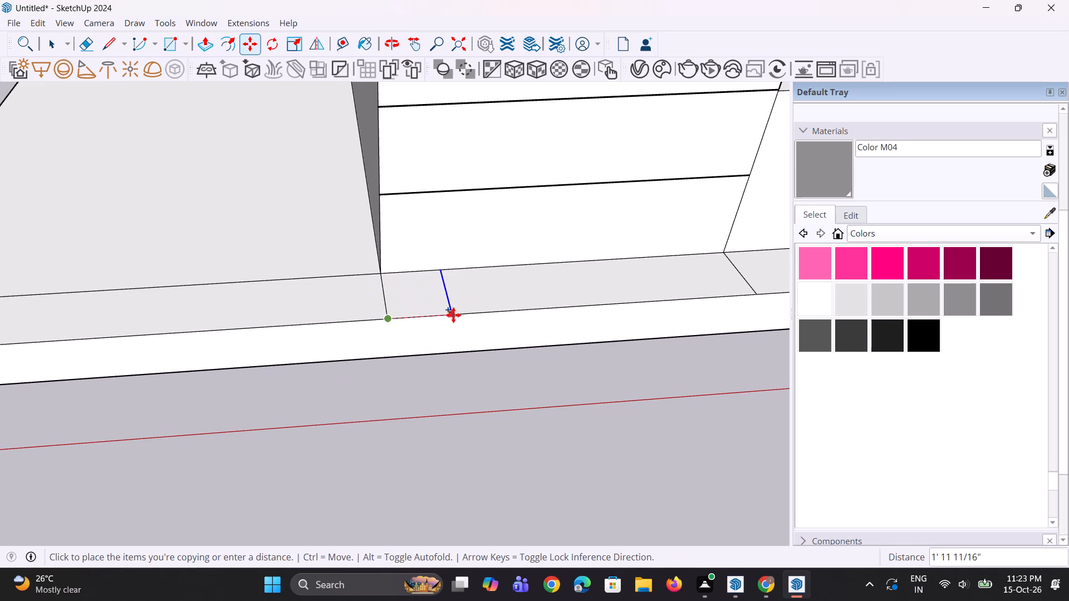
{"action": "left_click", "coordinate": [453, 315]}
Push/Pull the square between the two edges up 4' 7 13/16", plus a separate 6 3/4" cap, matching the first post.
{"action": "key", "text": "p"}
{"action": "left_click", "coordinate": [431, 297]}
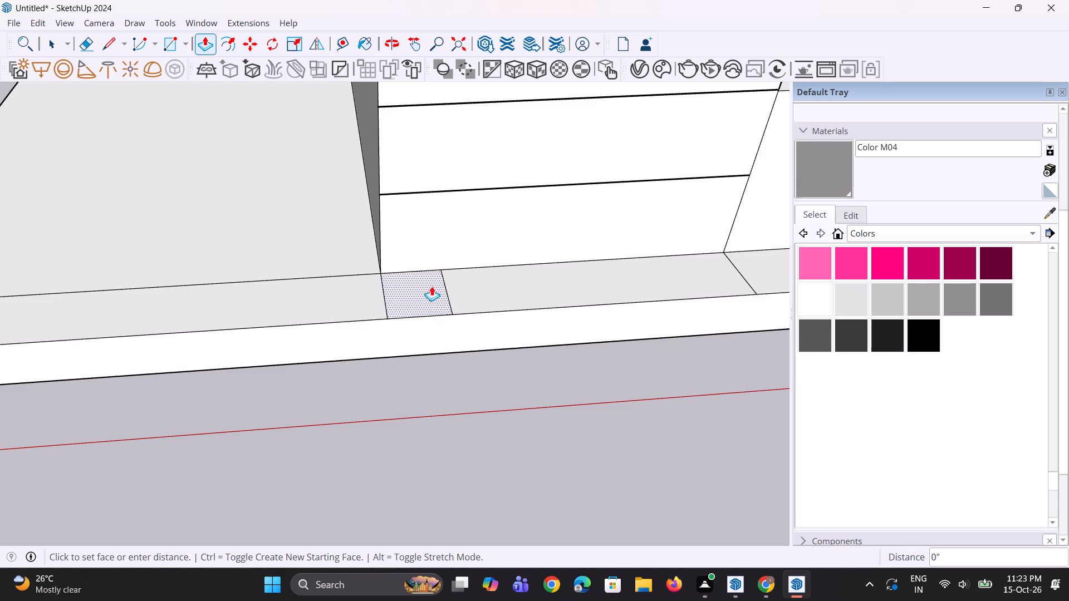
{"action": "scroll", "coordinate": [434, 277], "scroll_direction": "down", "scroll_amount": 9}
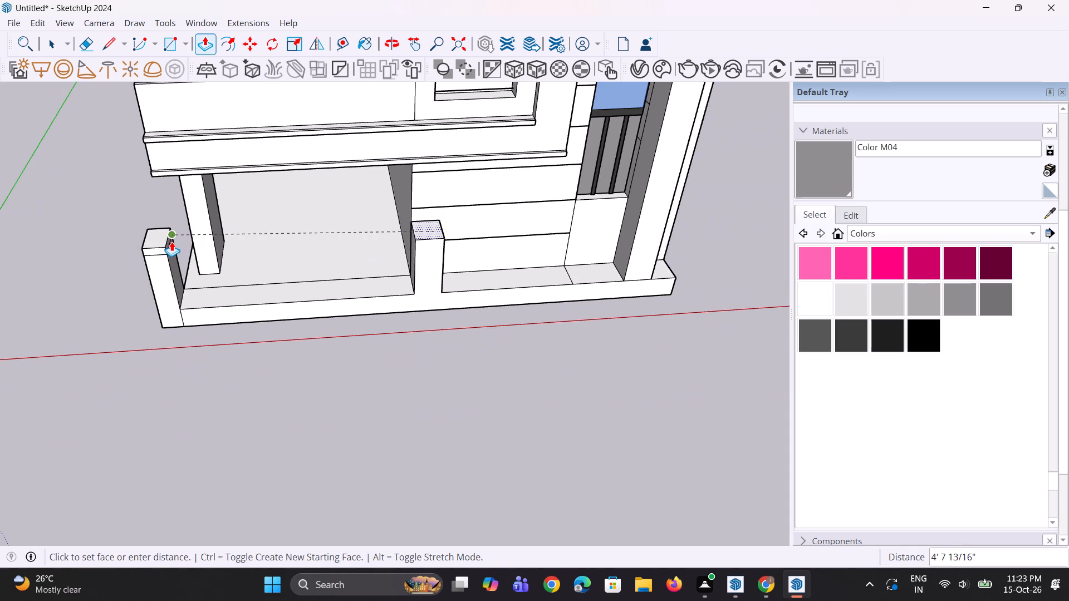
{"action": "scroll", "coordinate": [167, 251], "scroll_direction": "up", "scroll_amount": 3}
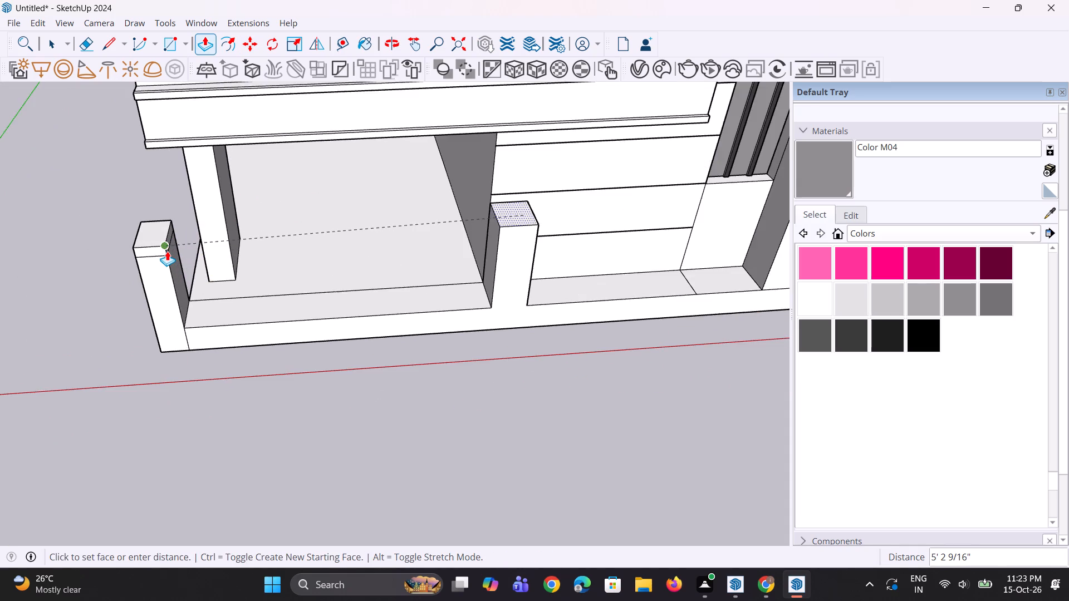
{"action": "scroll", "coordinate": [165, 253], "scroll_direction": "up", "scroll_amount": 1}
{"action": "left_click", "coordinate": [164, 257]}
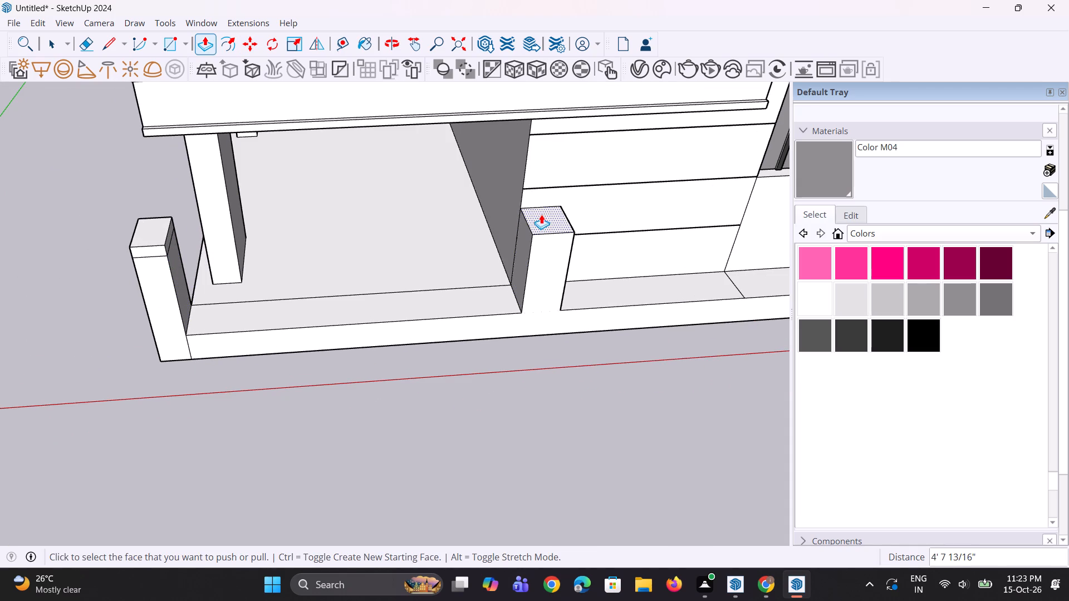
{"action": "left_click", "coordinate": [542, 214]}
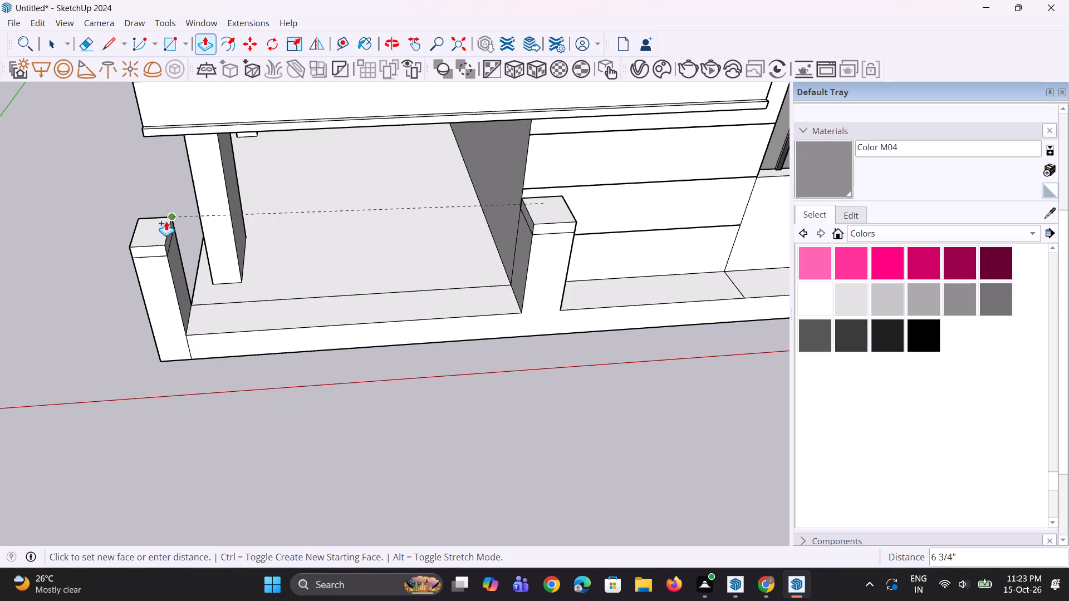
{"action": "left_click", "coordinate": [158, 226]}
Push/Pull the plinth strip in front of the grooved wall, beside the second post, up about 1' 3 1/2".
{"action": "middle_click_drag", "start_coordinate": [423, 312], "coordinate": [406, 189]}
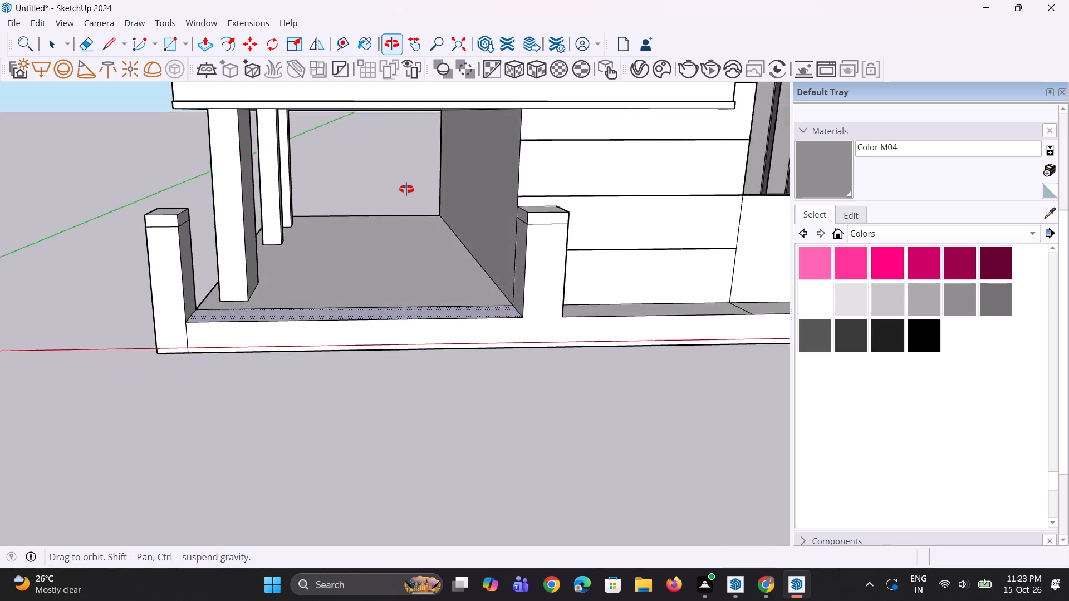
{"action": "middle_click_drag", "start_coordinate": [406, 189], "coordinate": [382, 178]}
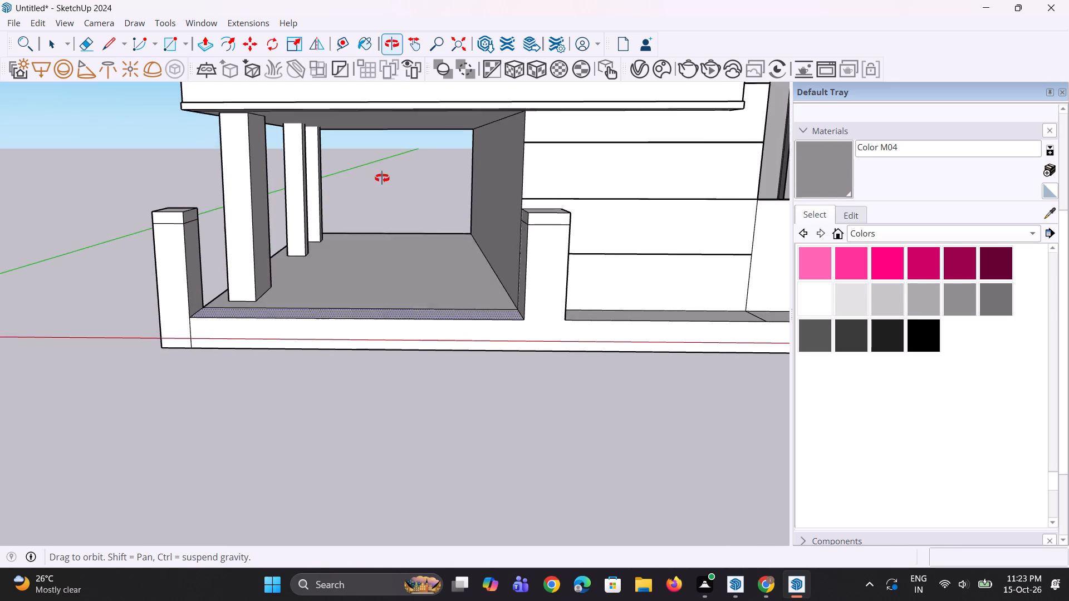
{"action": "middle_click_drag", "start_coordinate": [382, 178], "coordinate": [382, 179]}
{"action": "scroll", "coordinate": [388, 261], "scroll_direction": "down", "scroll_amount": 5}
{"action": "middle_click_drag", "start_coordinate": [444, 287], "coordinate": [448, 302]}
{"action": "scroll", "coordinate": [453, 299], "scroll_direction": "up", "scroll_amount": 2}
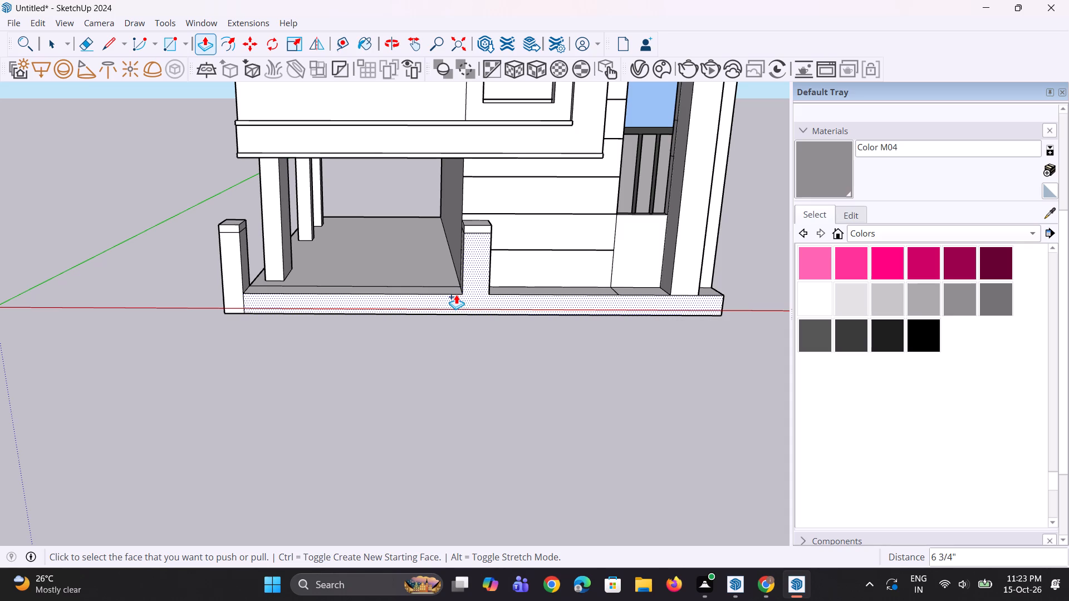
{"action": "scroll", "coordinate": [456, 294], "scroll_direction": "down", "scroll_amount": 2}
{"action": "middle_click_drag", "start_coordinate": [520, 268], "coordinate": [394, 314]}
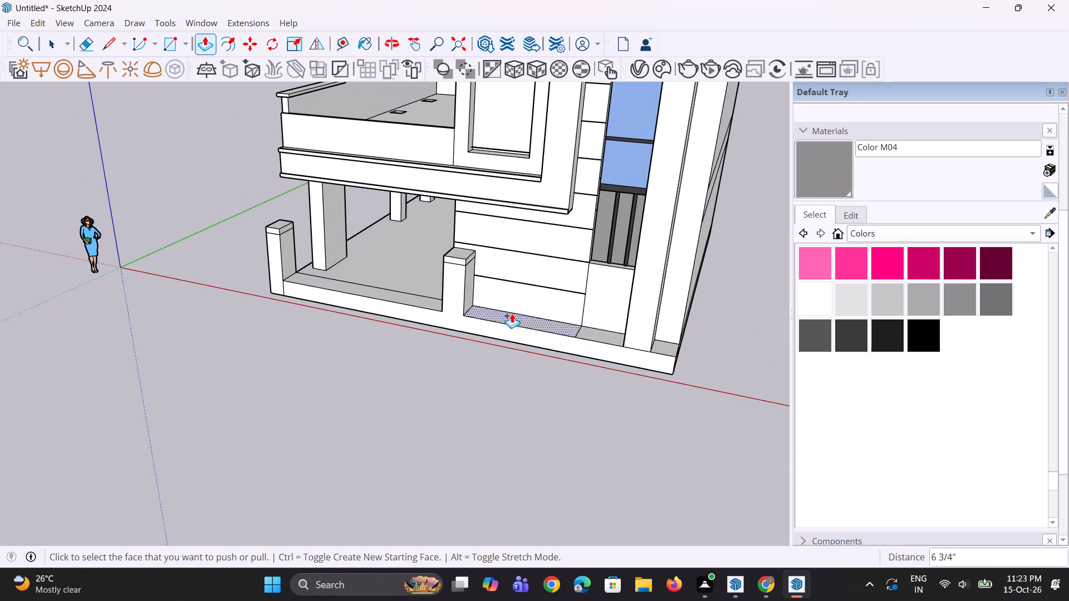
{"action": "left_click", "coordinate": [512, 313]}
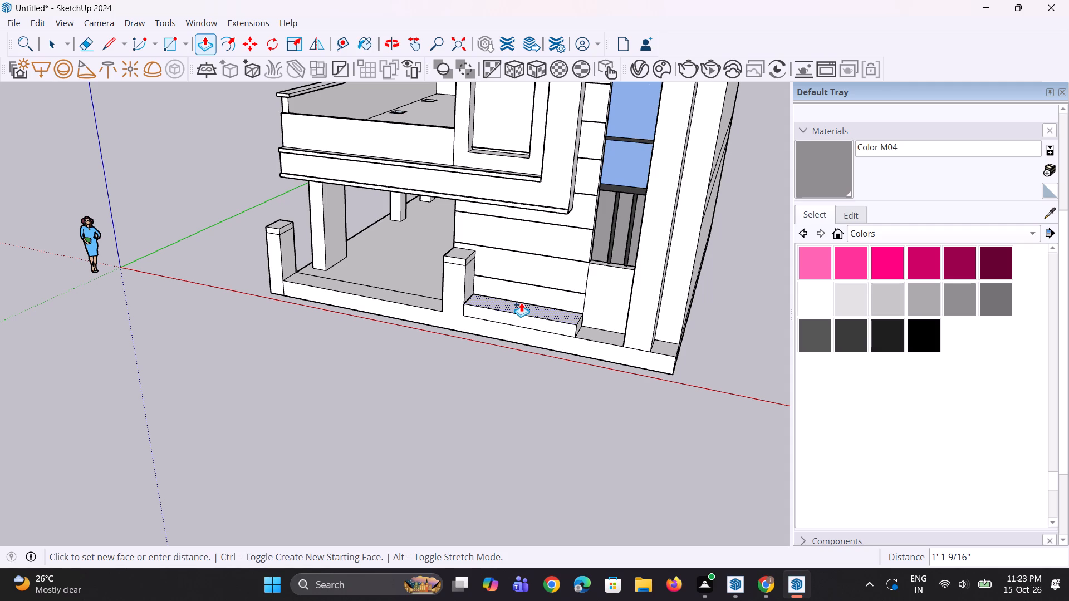
{"action": "left_click", "coordinate": [522, 301]}
Push/Pull the raised block's end face about 3' 9 15/16" to meet the projecting wall pier.
{"action": "scroll", "coordinate": [576, 320], "scroll_direction": "up", "scroll_amount": 5}
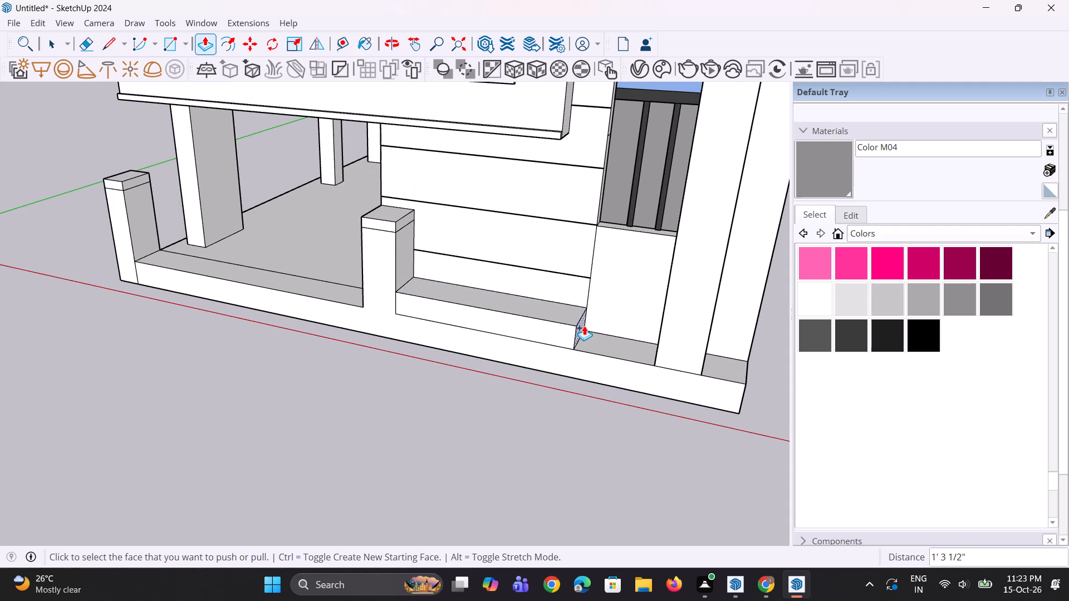
{"action": "left_click", "coordinate": [584, 326]}
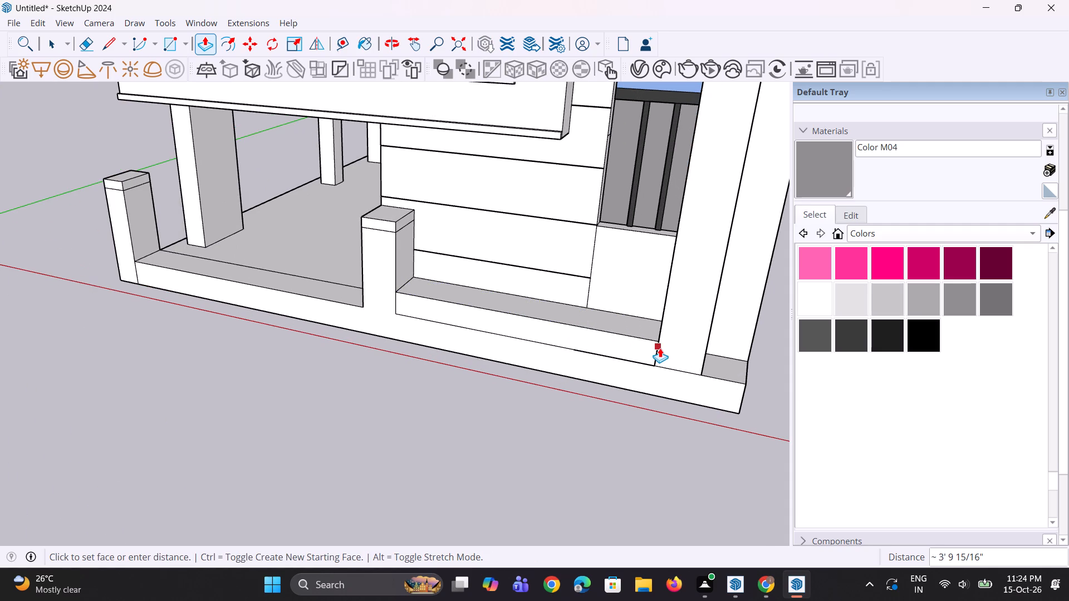
{"action": "left_click", "coordinate": [660, 348]}
Offset the raised block's top face inward about 3 7/16" to outline a planter rim.
{"action": "scroll", "coordinate": [558, 357], "scroll_direction": "up", "scroll_amount": 1}
{"action": "middle_click_drag", "start_coordinate": [557, 356], "coordinate": [560, 436]}
{"action": "scroll", "coordinate": [556, 344], "scroll_direction": "up", "scroll_amount": 3}
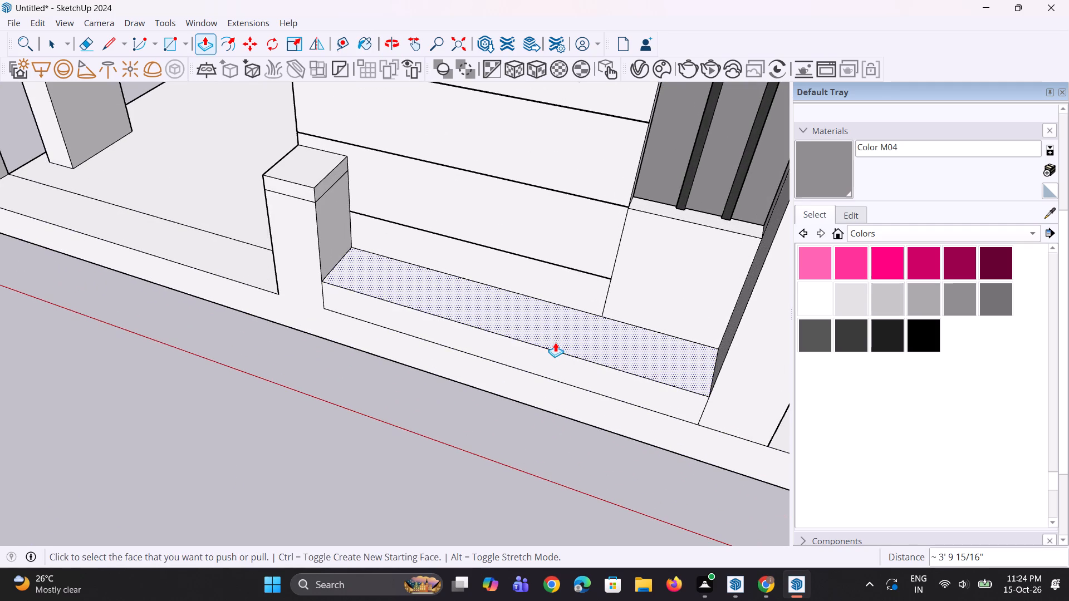
{"action": "key", "text": "space"}
{"action": "left_click", "coordinate": [558, 339]}
{"action": "key", "text": "f"}
{"action": "left_click", "coordinate": [536, 342]}
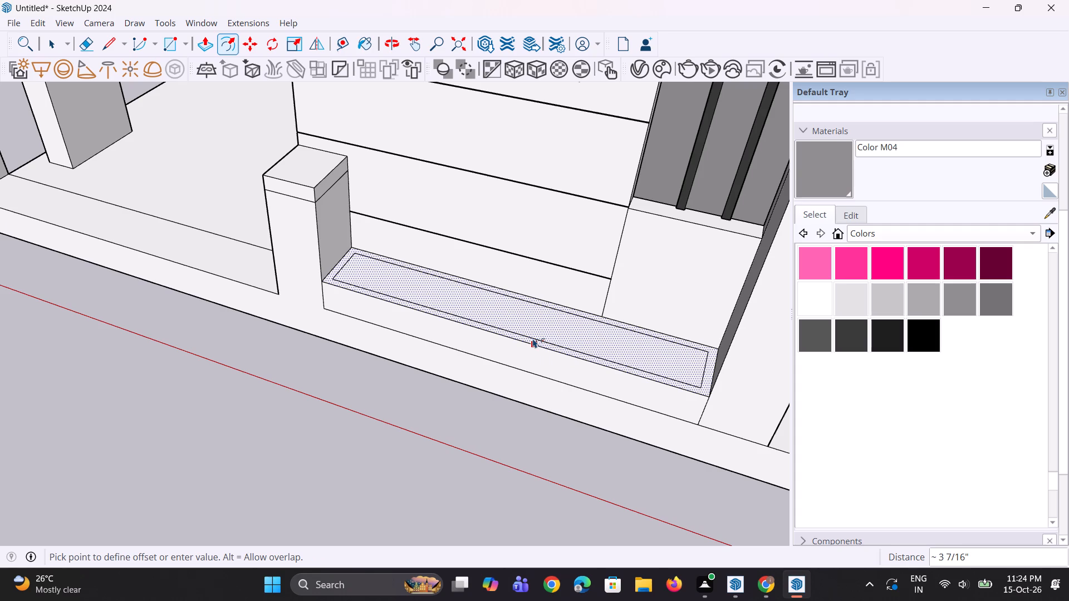
{"action": "left_click", "coordinate": [533, 338]}
Push/Pull the inner face down 1' 4 13/16" to hollow out the planter.
{"action": "key", "text": "space"}
{"action": "key", "text": "space"}
{"action": "left_click", "coordinate": [543, 333]}
{"action": "key", "text": "p"}
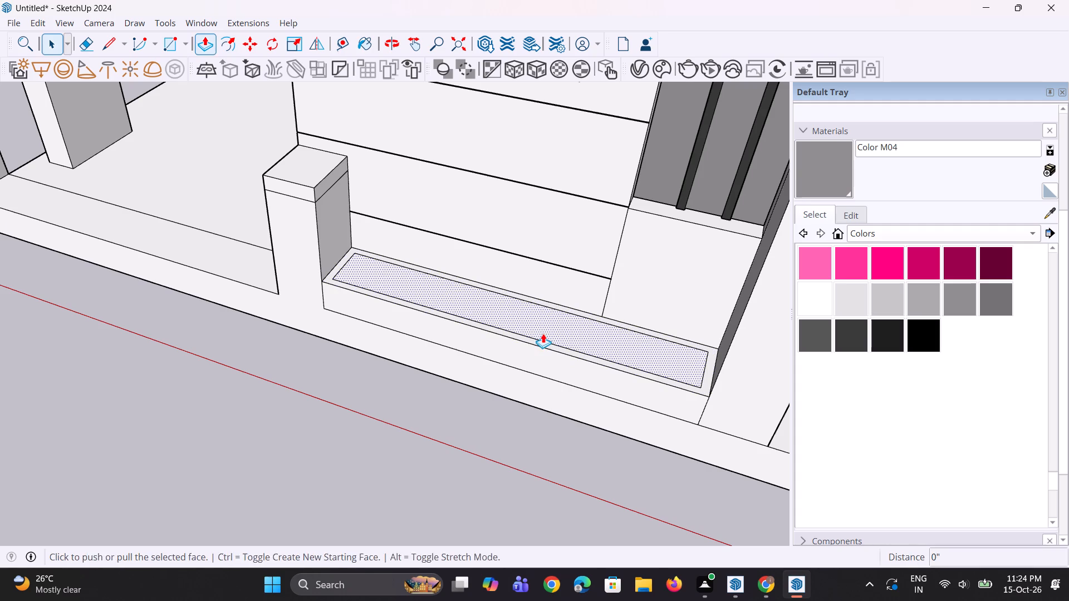
{"action": "left_click", "coordinate": [543, 333]}
{"action": "left_click", "coordinate": [545, 365]}
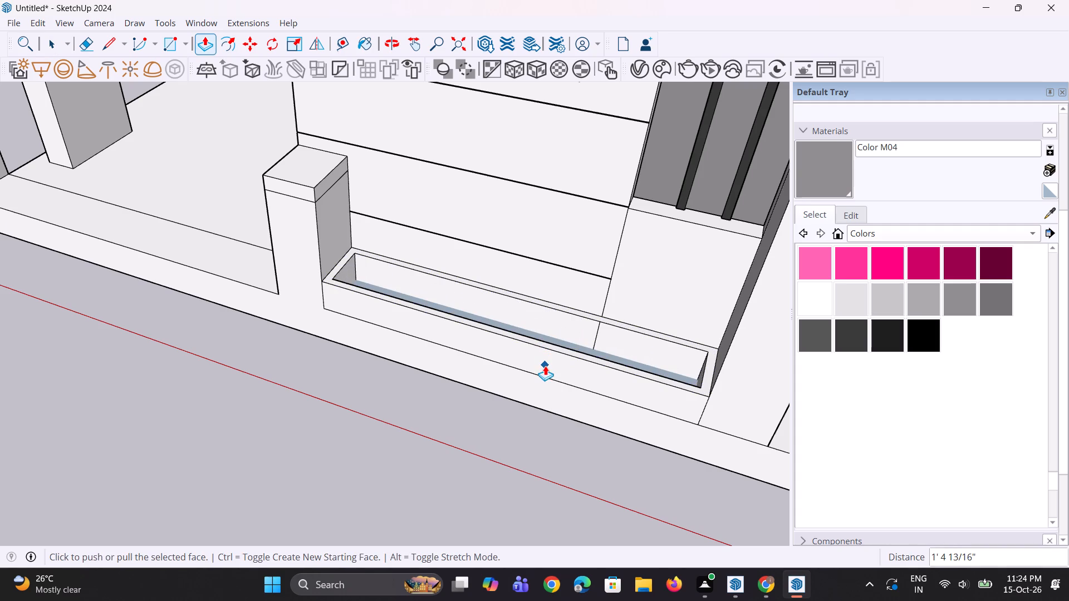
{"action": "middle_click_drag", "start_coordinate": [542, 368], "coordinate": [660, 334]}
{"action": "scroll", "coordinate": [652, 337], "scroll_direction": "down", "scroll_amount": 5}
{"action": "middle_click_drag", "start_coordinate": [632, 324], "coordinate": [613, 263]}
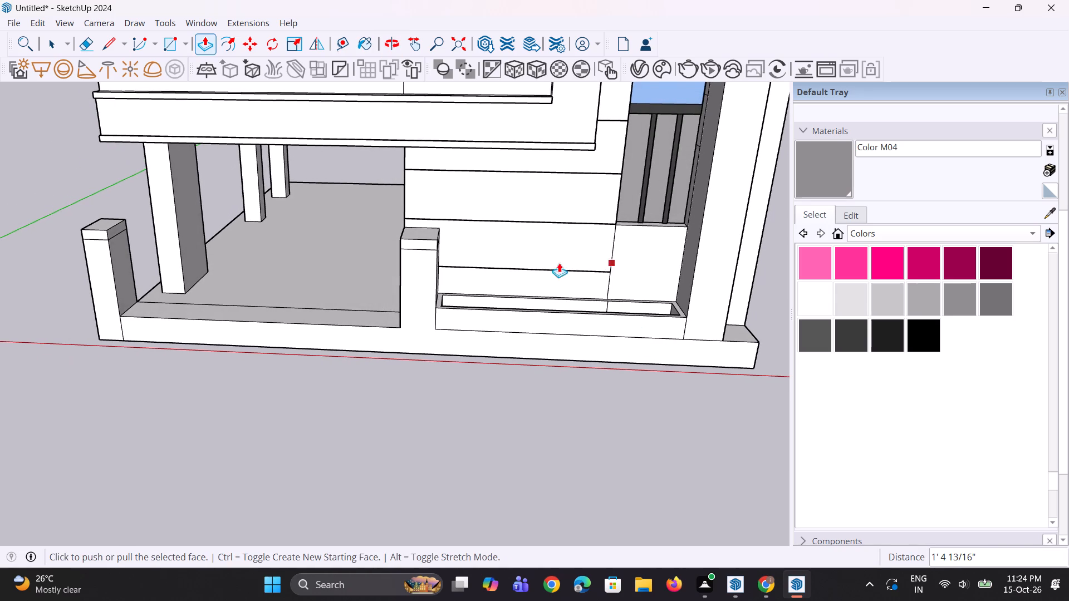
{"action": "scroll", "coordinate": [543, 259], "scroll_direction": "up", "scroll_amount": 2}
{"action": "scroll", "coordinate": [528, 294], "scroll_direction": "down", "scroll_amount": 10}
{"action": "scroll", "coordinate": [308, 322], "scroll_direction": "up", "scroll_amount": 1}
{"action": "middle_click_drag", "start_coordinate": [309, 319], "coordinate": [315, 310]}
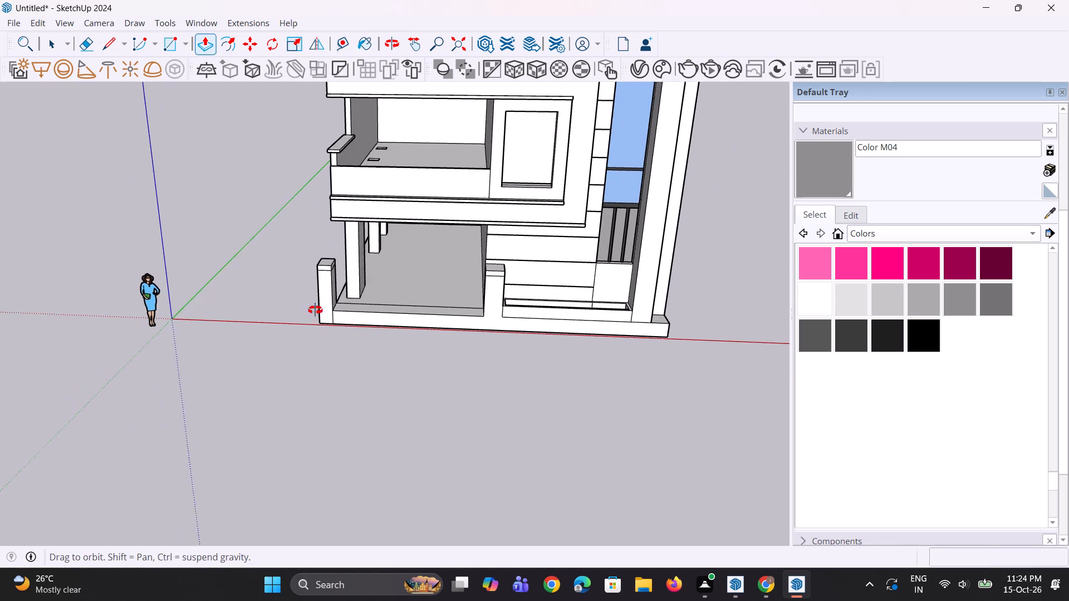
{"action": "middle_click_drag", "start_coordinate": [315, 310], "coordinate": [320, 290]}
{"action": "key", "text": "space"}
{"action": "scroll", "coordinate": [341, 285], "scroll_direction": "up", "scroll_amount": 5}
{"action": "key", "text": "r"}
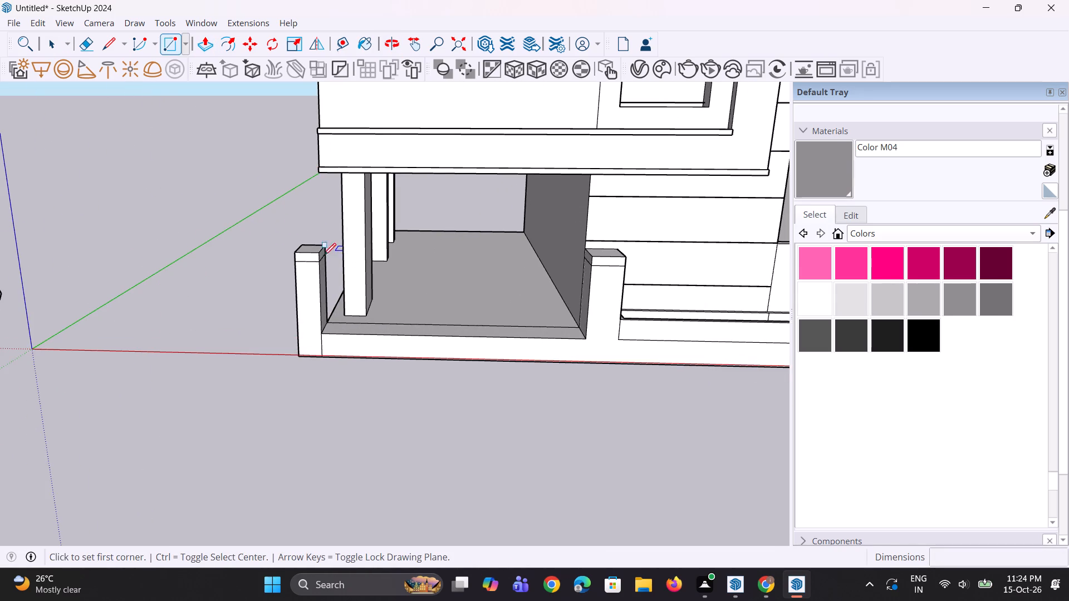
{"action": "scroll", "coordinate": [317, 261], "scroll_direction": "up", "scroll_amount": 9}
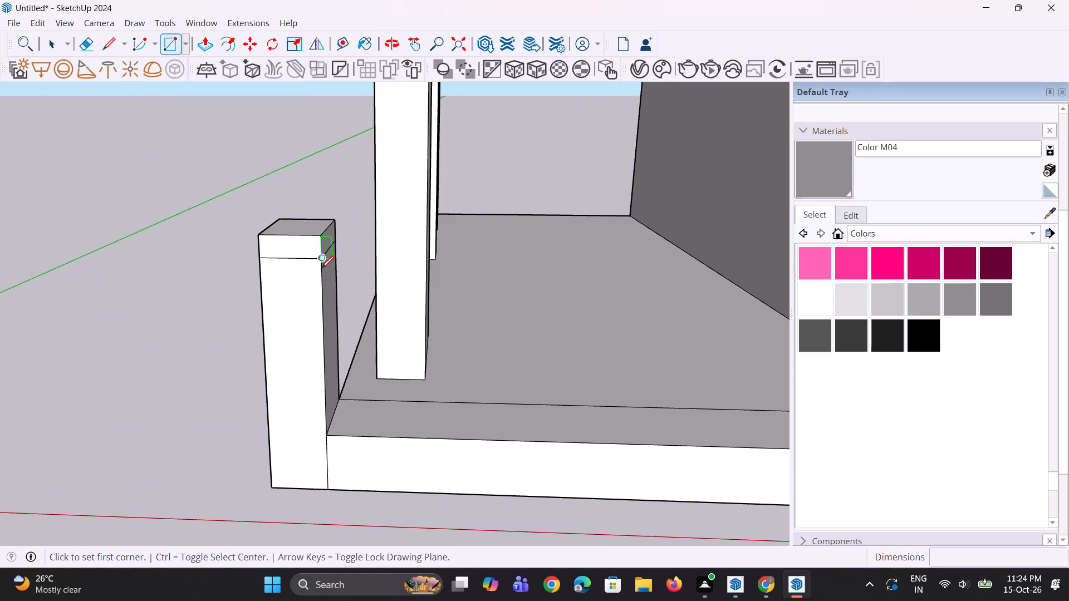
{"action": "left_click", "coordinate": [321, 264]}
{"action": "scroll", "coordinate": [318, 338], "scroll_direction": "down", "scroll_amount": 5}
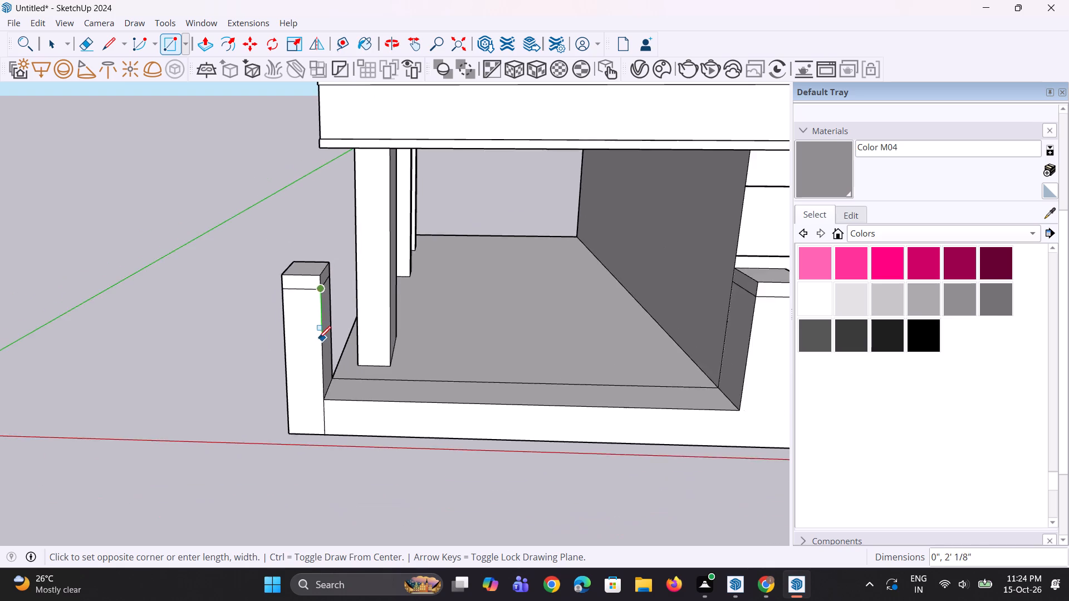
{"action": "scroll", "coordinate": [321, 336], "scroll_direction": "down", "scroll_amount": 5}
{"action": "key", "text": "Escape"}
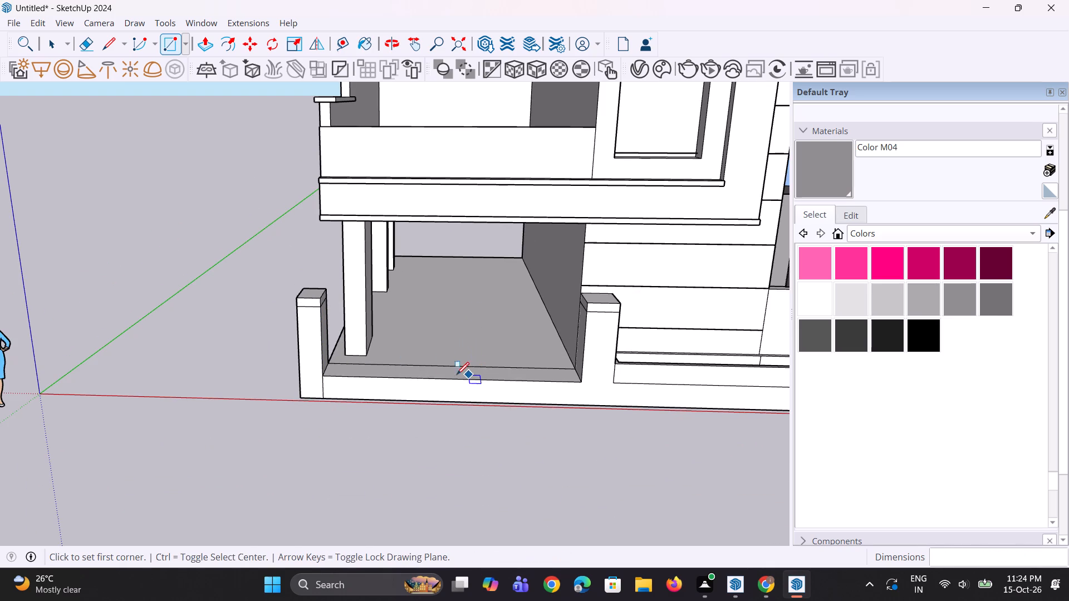
Erase the cap lines on the front and inner side of the first post, below the overhang's outer corner.
{"action": "scroll", "coordinate": [321, 312], "scroll_direction": "up", "scroll_amount": 3}
{"action": "key", "text": "space"}
{"action": "scroll", "coordinate": [303, 295], "scroll_direction": "up", "scroll_amount": 1}
{"action": "key", "text": "space"}
{"action": "scroll", "coordinate": [314, 288], "scroll_direction": "up", "scroll_amount": 1}
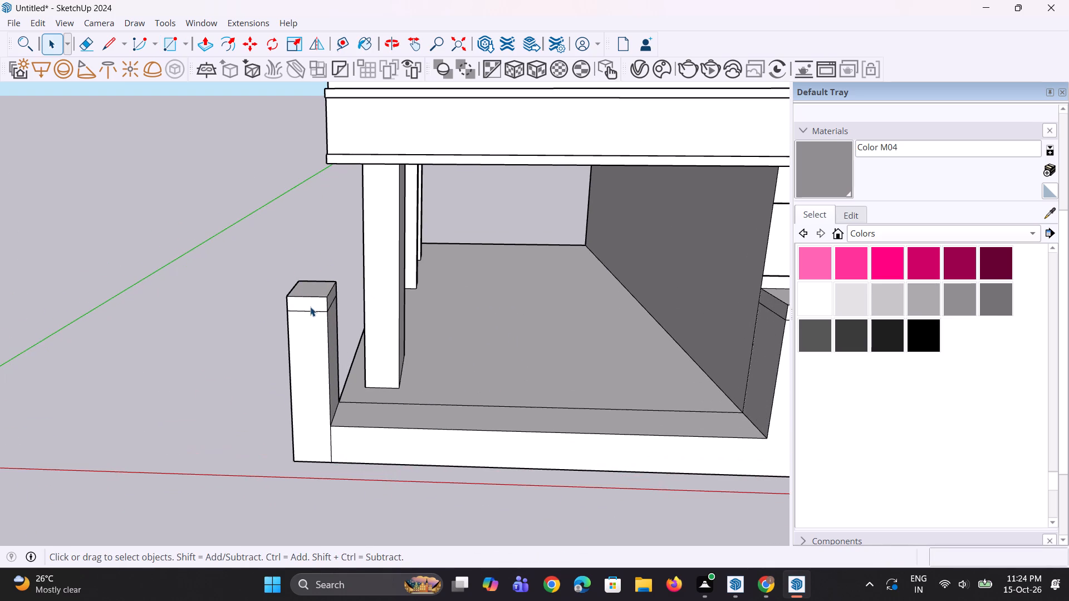
{"action": "scroll", "coordinate": [310, 307], "scroll_direction": "up", "scroll_amount": 1}
{"action": "key", "text": "e"}
{"action": "left_click", "coordinate": [311, 313]}
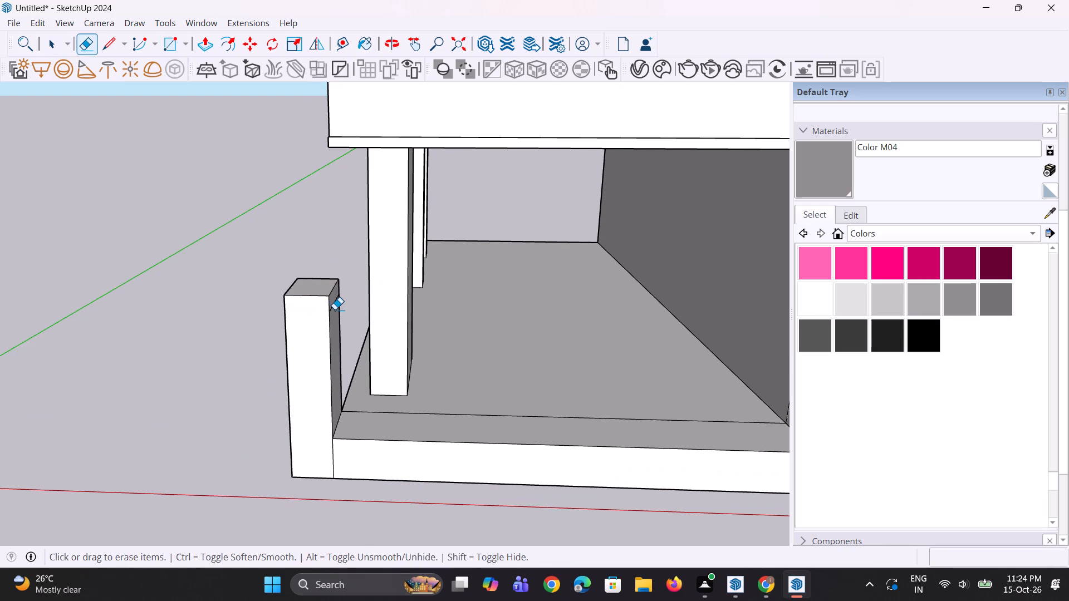
{"action": "left_click", "coordinate": [335, 307]}
Rebuild the first post's cap by Push/Pulling its top face up about 6 5/8" as a new section.
{"action": "scroll", "coordinate": [290, 338], "scroll_direction": "down", "scroll_amount": 5}
{"action": "key", "text": "p"}
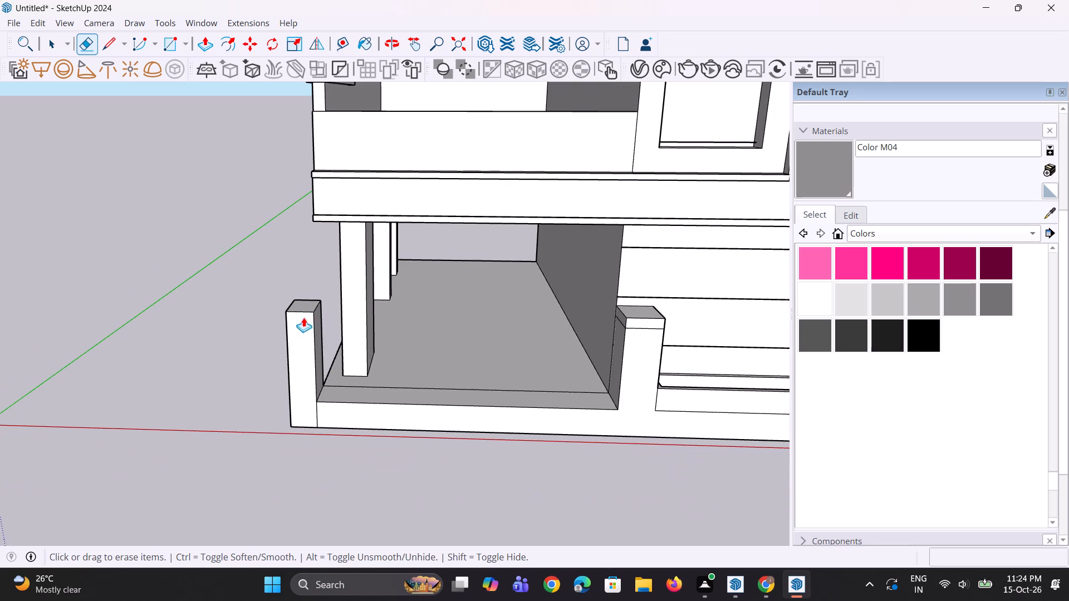
{"action": "left_click", "coordinate": [307, 303]}
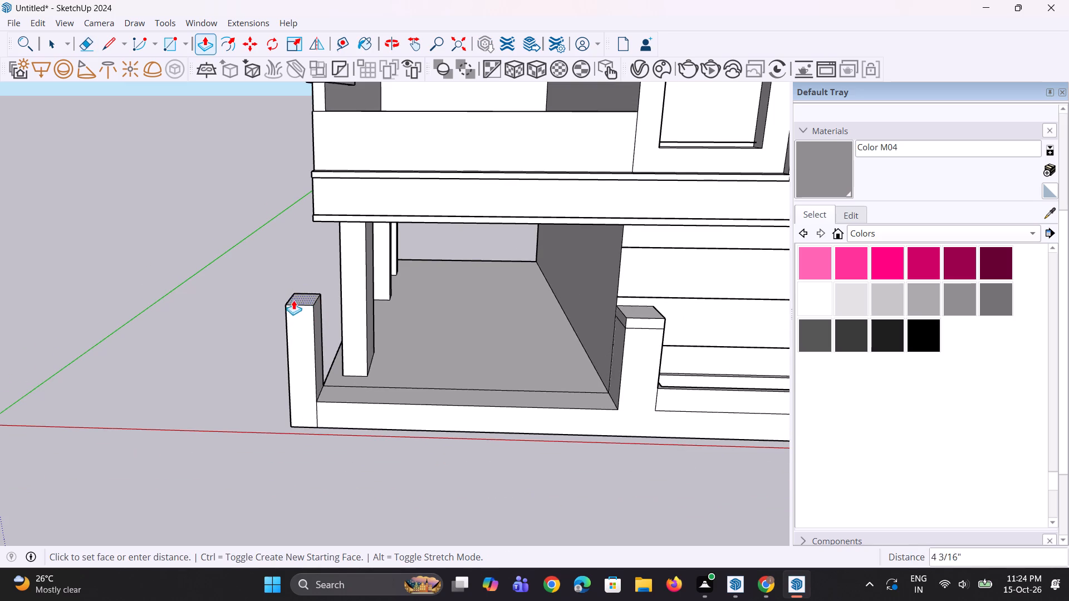
{"action": "left_click", "coordinate": [264, 304]}
{"action": "scroll", "coordinate": [295, 309], "scroll_direction": "up", "scroll_amount": 3}
{"action": "left_click", "coordinate": [304, 306]}
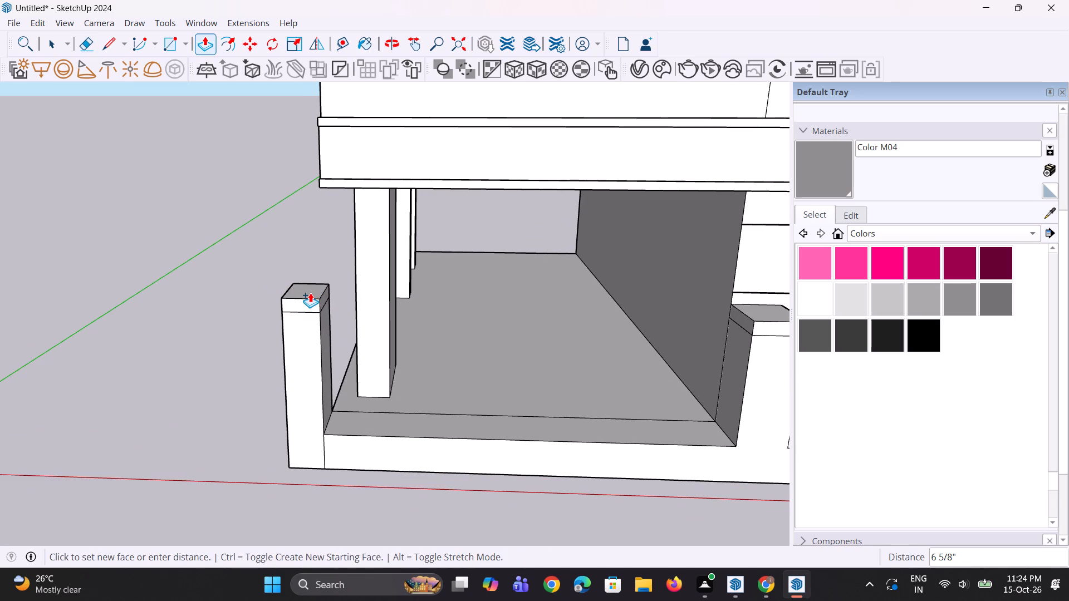
{"action": "left_click", "coordinate": [310, 293]}
Erase the cap lines on the front and inner side of the second post, beside the planter.
{"action": "scroll", "coordinate": [264, 343], "scroll_direction": "down", "scroll_amount": 5}
{"action": "scroll", "coordinate": [456, 326], "scroll_direction": "up", "scroll_amount": 3}
{"action": "scroll", "coordinate": [594, 351], "scroll_direction": "up", "scroll_amount": 1}
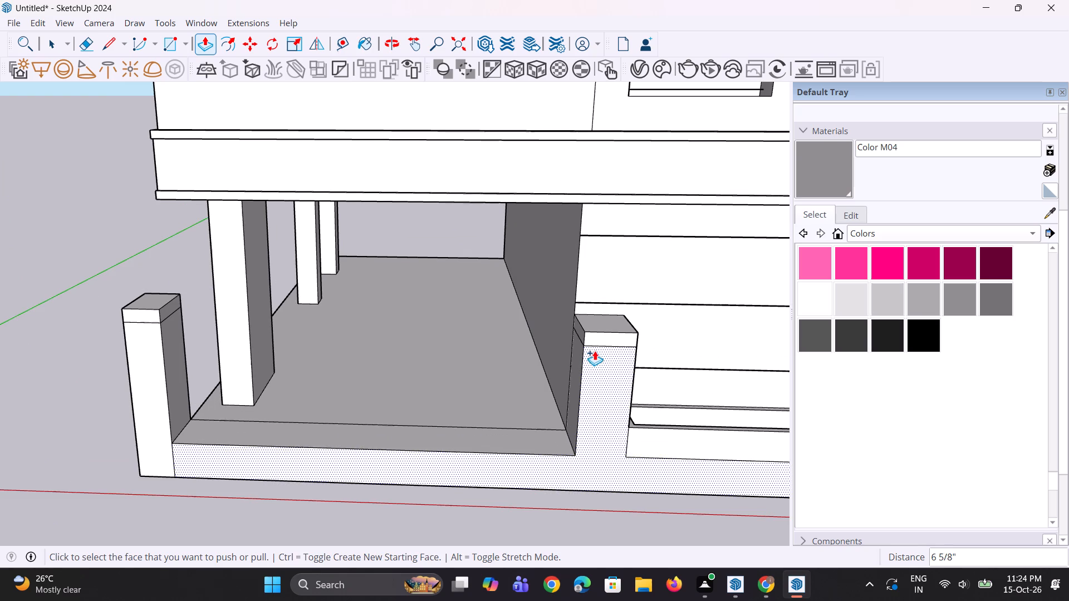
{"action": "key", "text": "e"}
{"action": "left_click", "coordinate": [607, 348]}
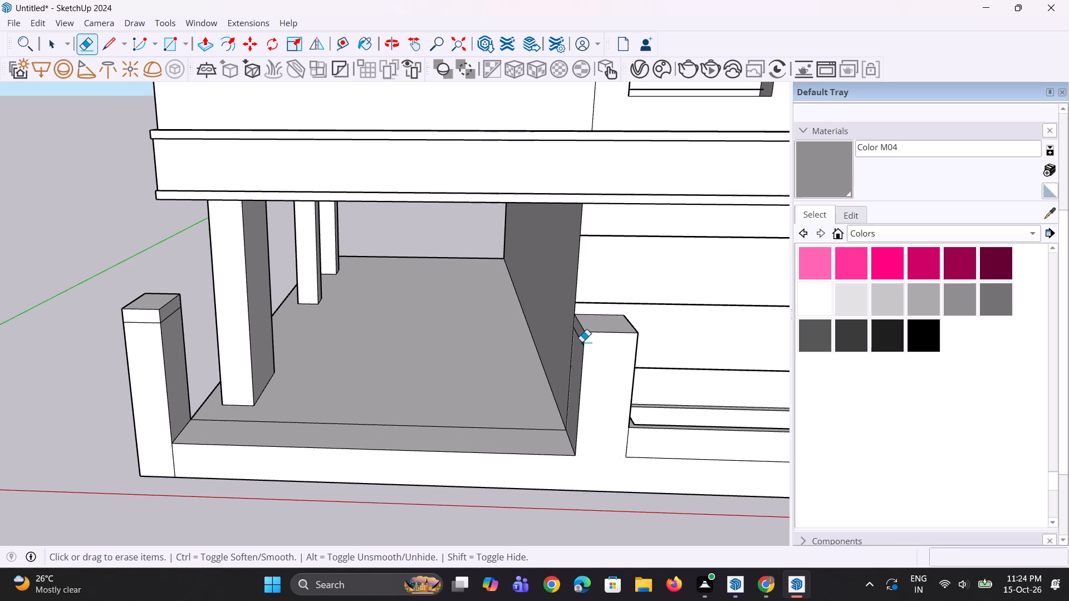
{"action": "left_click", "coordinate": [582, 342]}
Push/Pull the second post's top face about 1/4" to match the first post's cap line, and pull a new cap up to the same top level.
{"action": "key", "text": "p"}
{"action": "left_click", "coordinate": [602, 327]}
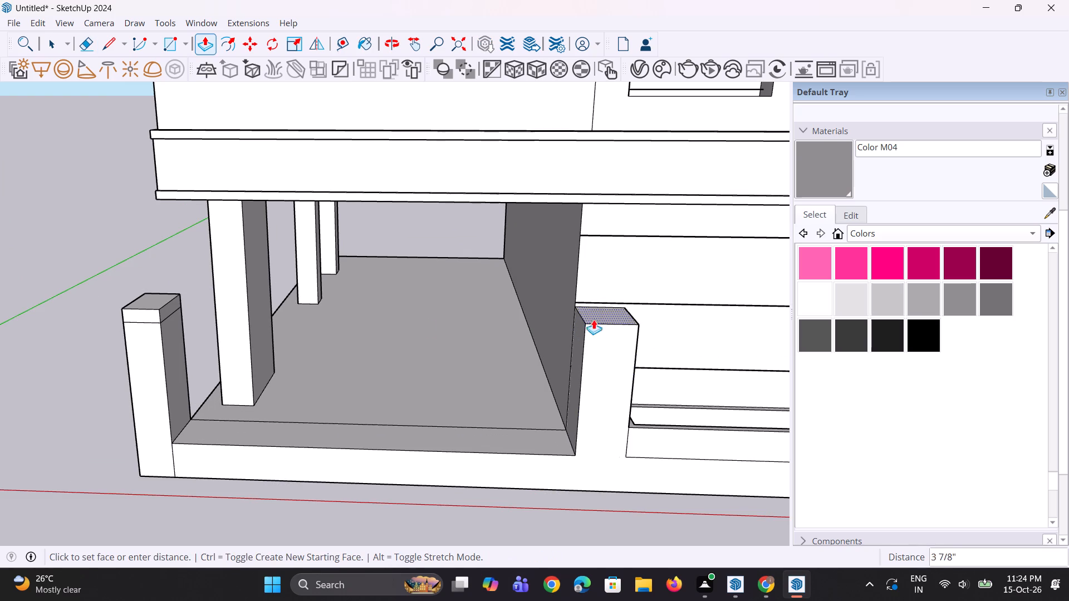
{"action": "left_click", "coordinate": [160, 318]}
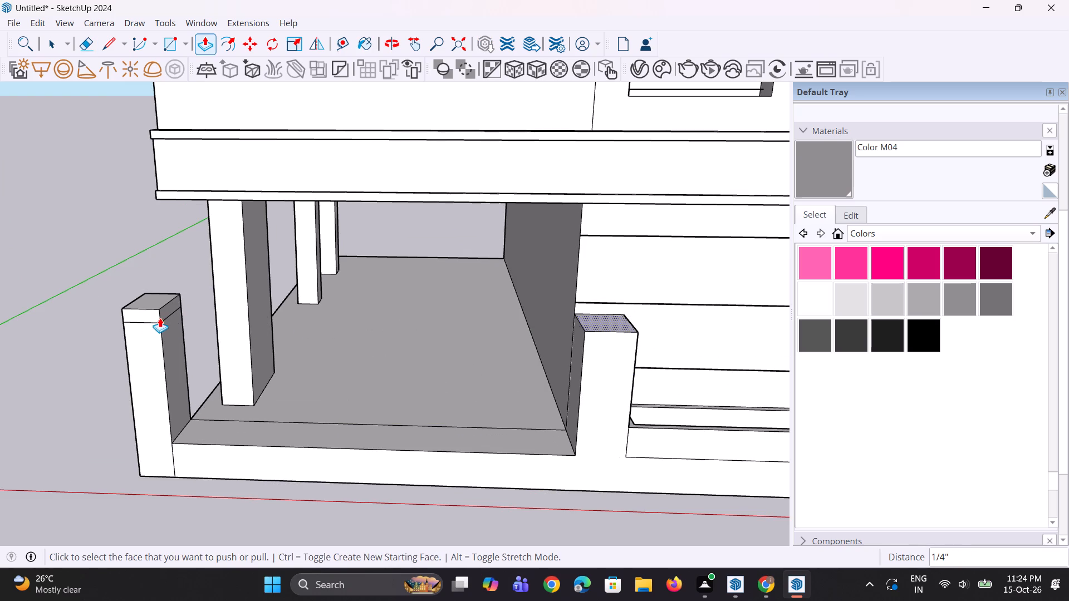
{"action": "left_click", "coordinate": [587, 318]}
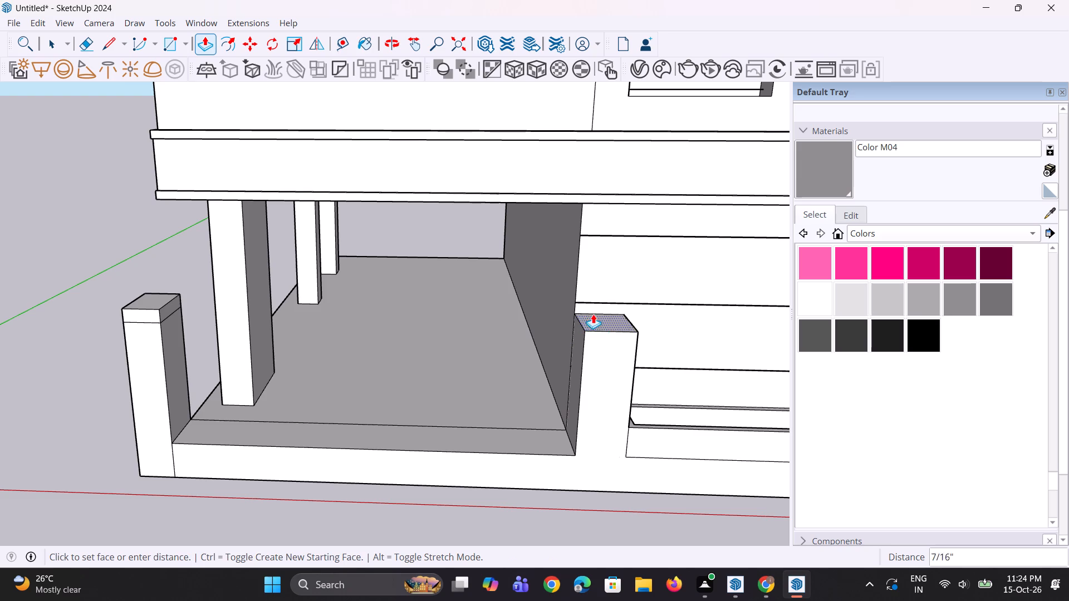
{"action": "left_click", "coordinate": [165, 294]}
Draw a vertical rectangle of about 16' 6 3/16" by 5' 2 13/16" between the posts, from the cap line to the plinth top.
{"action": "scroll", "coordinate": [391, 416], "scroll_direction": "down", "scroll_amount": 4}
{"action": "middle_click_drag", "start_coordinate": [391, 415], "coordinate": [390, 387]}
{"action": "key", "text": "space"}
{"action": "key", "text": "space"}
{"action": "key", "text": "r"}
{"action": "scroll", "coordinate": [271, 418], "scroll_direction": "up", "scroll_amount": 4}
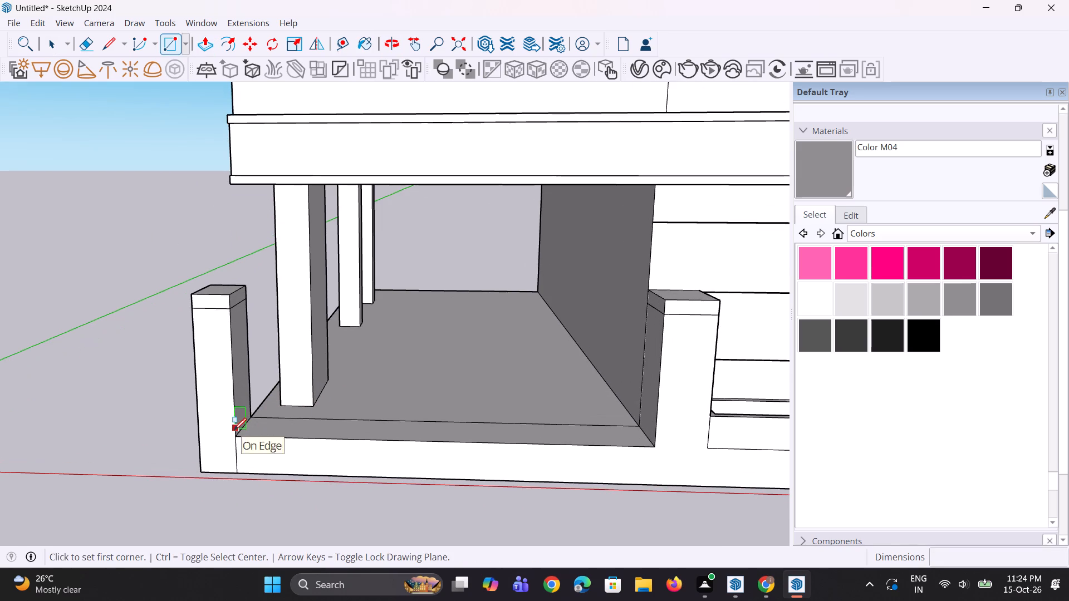
{"action": "left_click", "coordinate": [232, 307]}
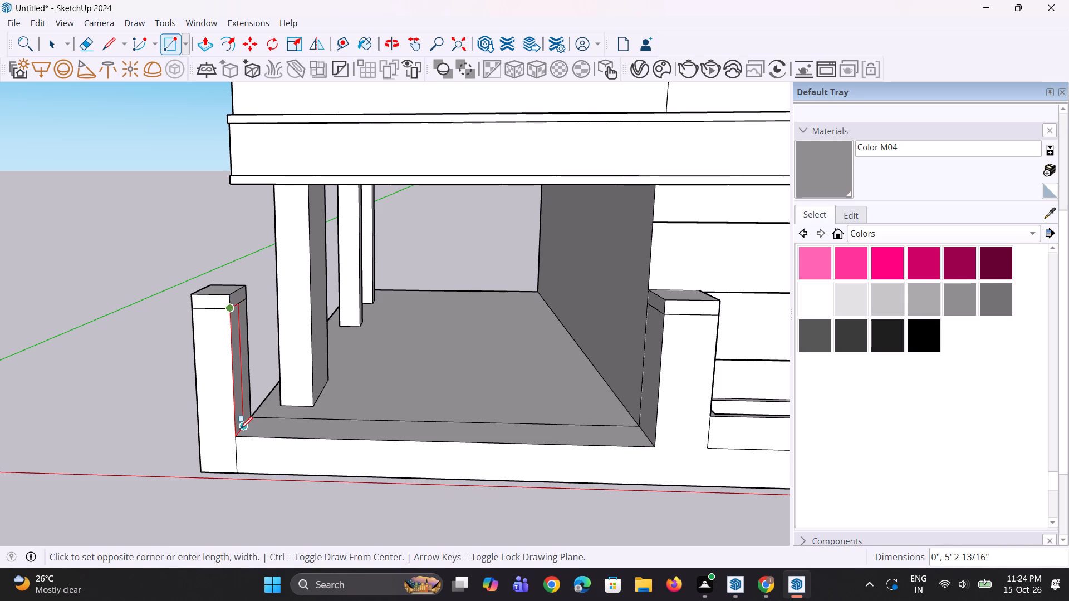
{"action": "left_click", "coordinate": [239, 435]}
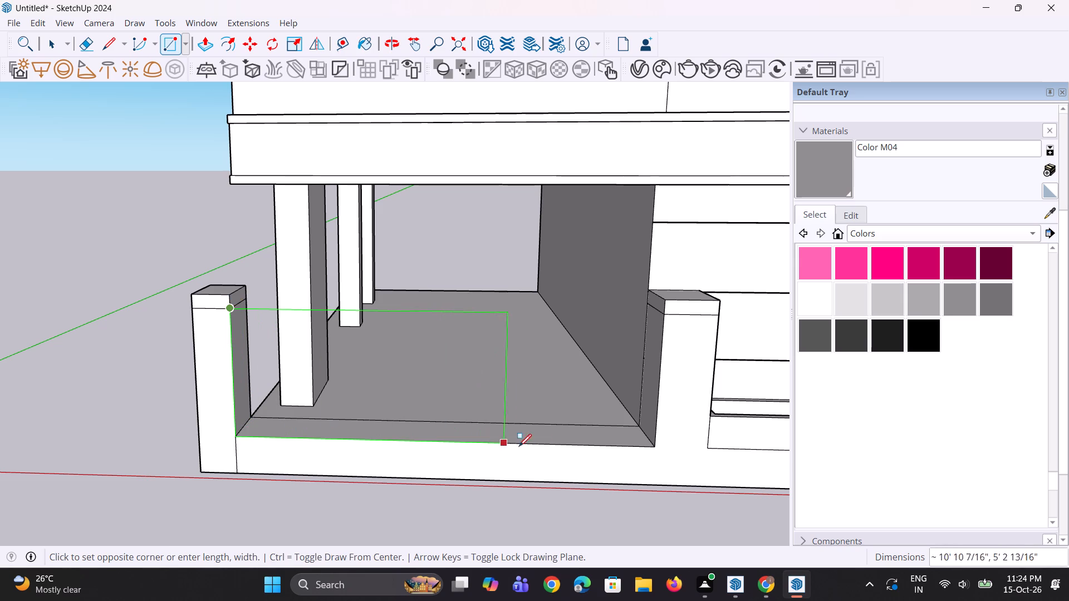
{"action": "left_click", "coordinate": [657, 450]}
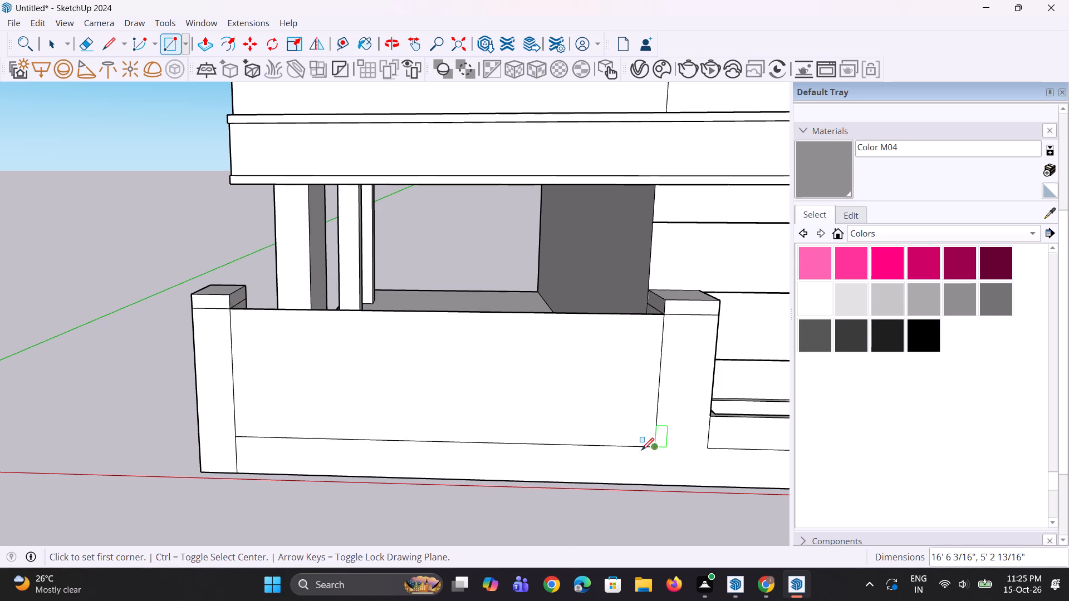
Copy the rectangular panel between the posts about 44' 9 15/16" along the red axis, clear of the building.
{"action": "scroll", "coordinate": [637, 449], "scroll_direction": "up", "scroll_amount": 1}
{"action": "middle_click_drag", "start_coordinate": [636, 449], "coordinate": [606, 398]}
{"action": "key", "text": "space"}
{"action": "key", "text": "space"}
{"action": "left_click", "coordinate": [516, 391]}
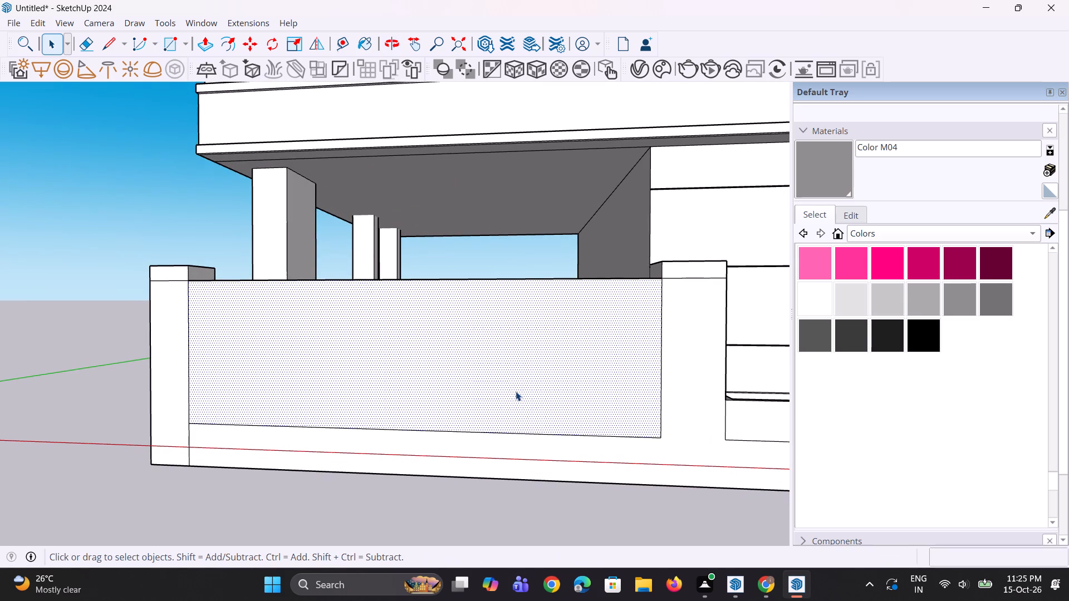
{"action": "scroll", "coordinate": [547, 410], "scroll_direction": "down", "scroll_amount": 10}
{"action": "key", "text": "m"}
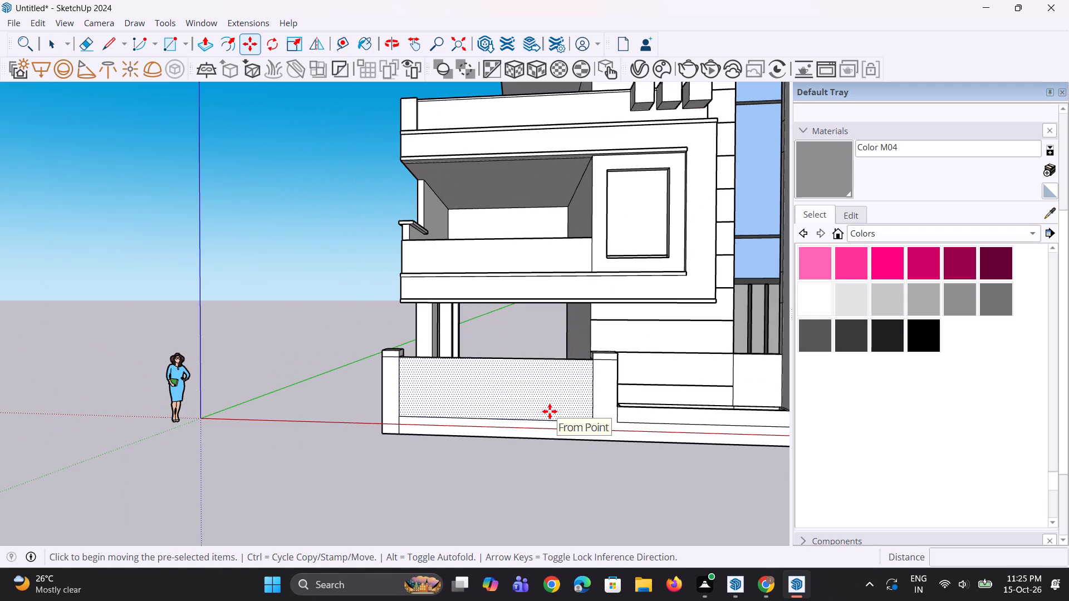
{"action": "left_click", "coordinate": [550, 411]}
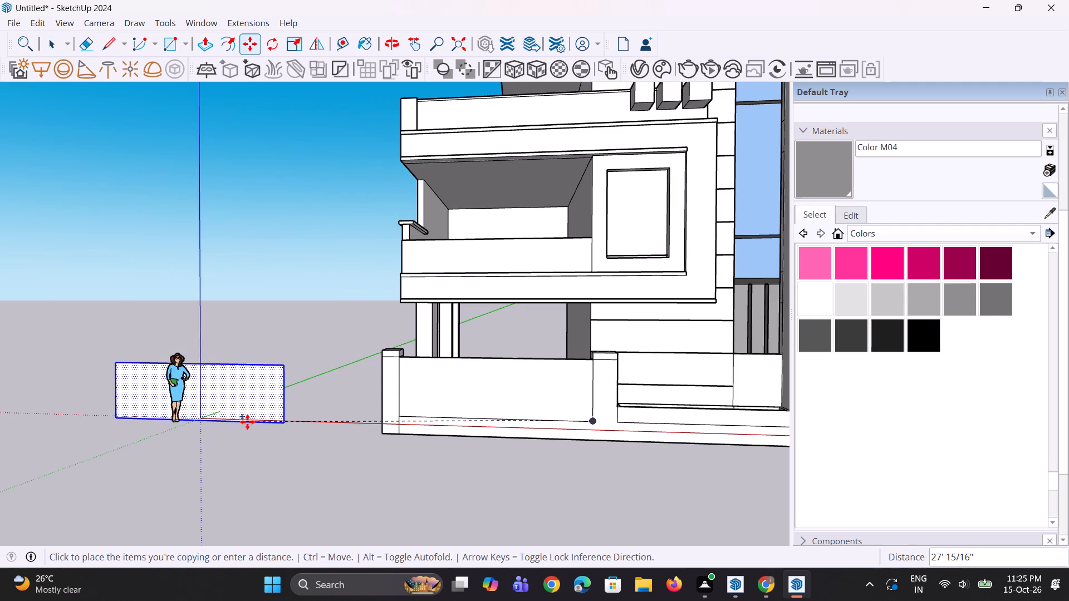
{"action": "scroll", "coordinate": [243, 416], "scroll_direction": "down", "scroll_amount": 5}
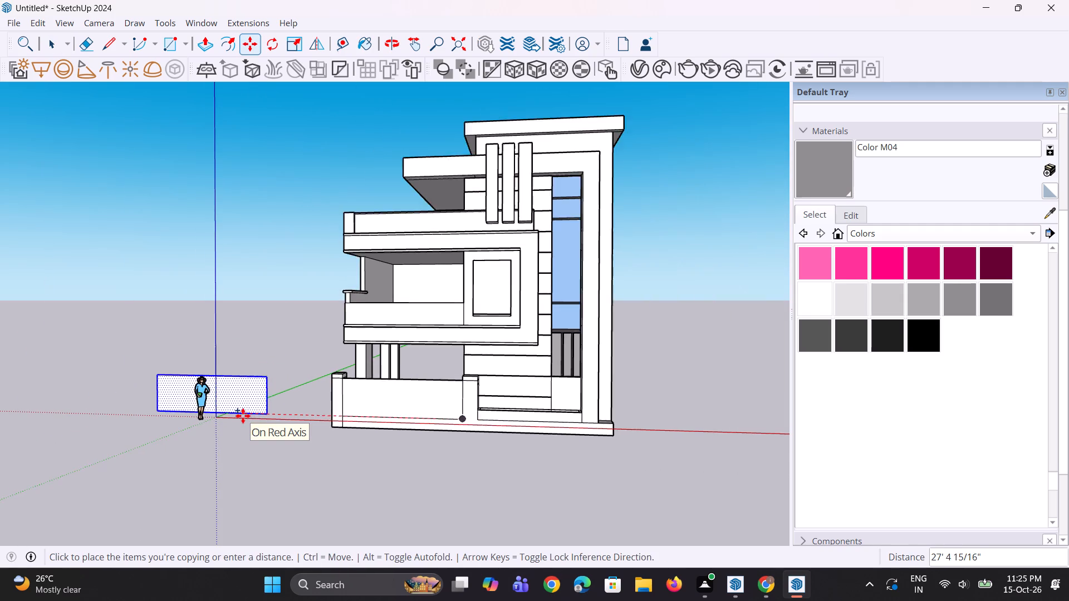
{"action": "scroll", "coordinate": [243, 416], "scroll_direction": "down", "scroll_amount": 1}
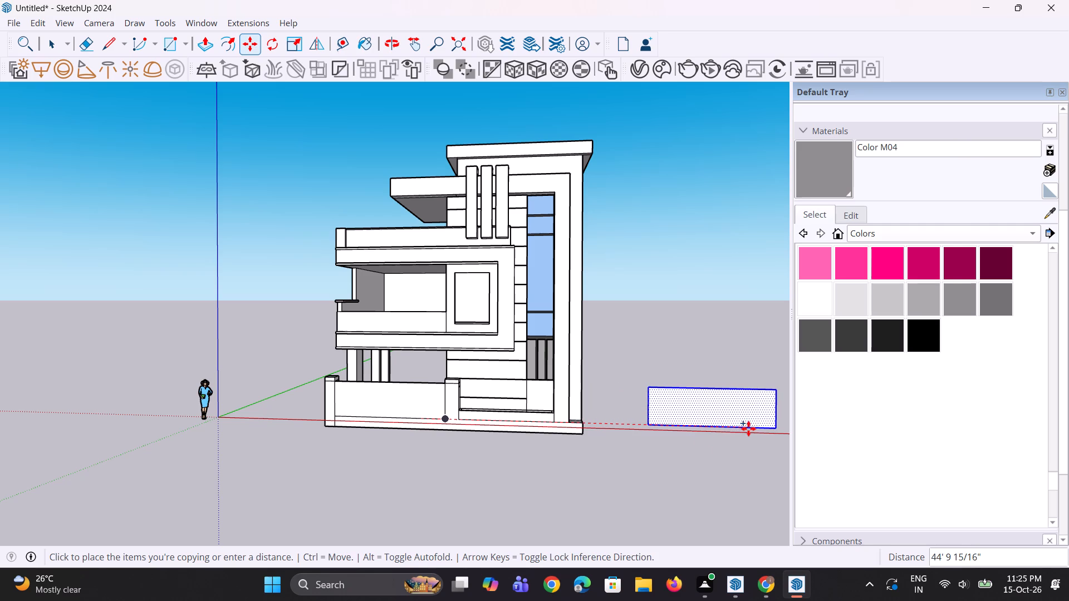
{"action": "left_click", "coordinate": [748, 428]}
{"action": "key", "text": "space"}
{"action": "key", "text": "space"}
Erase the original panel between the two posts, reopening the area under the overhang.
{"action": "middle_click_drag", "start_coordinate": [360, 437], "coordinate": [356, 477]}
{"action": "key", "text": "e"}
{"action": "scroll", "coordinate": [350, 380], "scroll_direction": "up", "scroll_amount": 4}
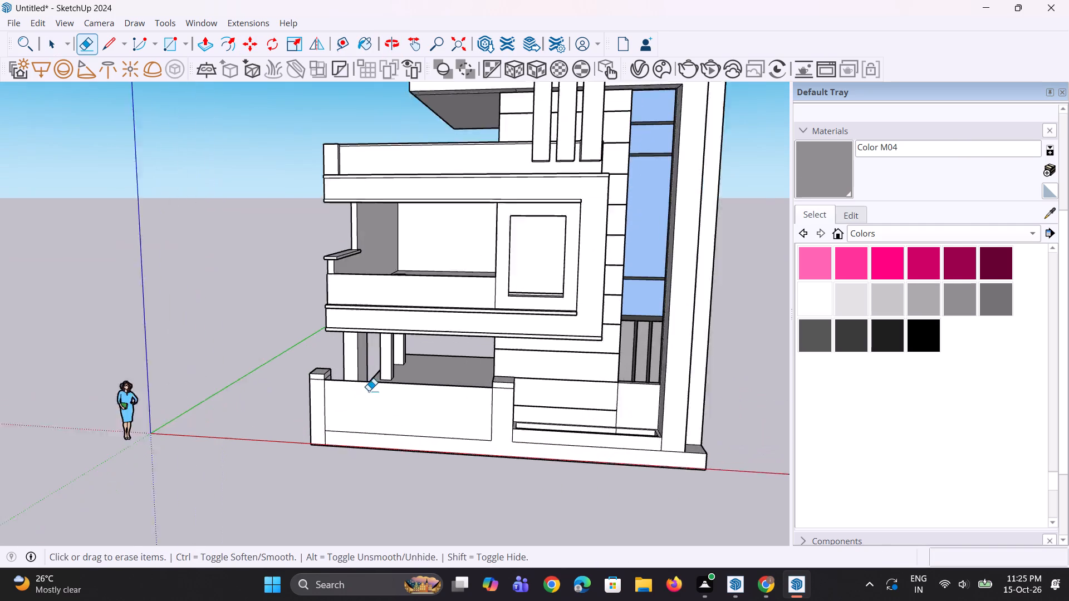
{"action": "scroll", "coordinate": [369, 391], "scroll_direction": "up", "scroll_amount": 1}
{"action": "left_click", "coordinate": [386, 381]}
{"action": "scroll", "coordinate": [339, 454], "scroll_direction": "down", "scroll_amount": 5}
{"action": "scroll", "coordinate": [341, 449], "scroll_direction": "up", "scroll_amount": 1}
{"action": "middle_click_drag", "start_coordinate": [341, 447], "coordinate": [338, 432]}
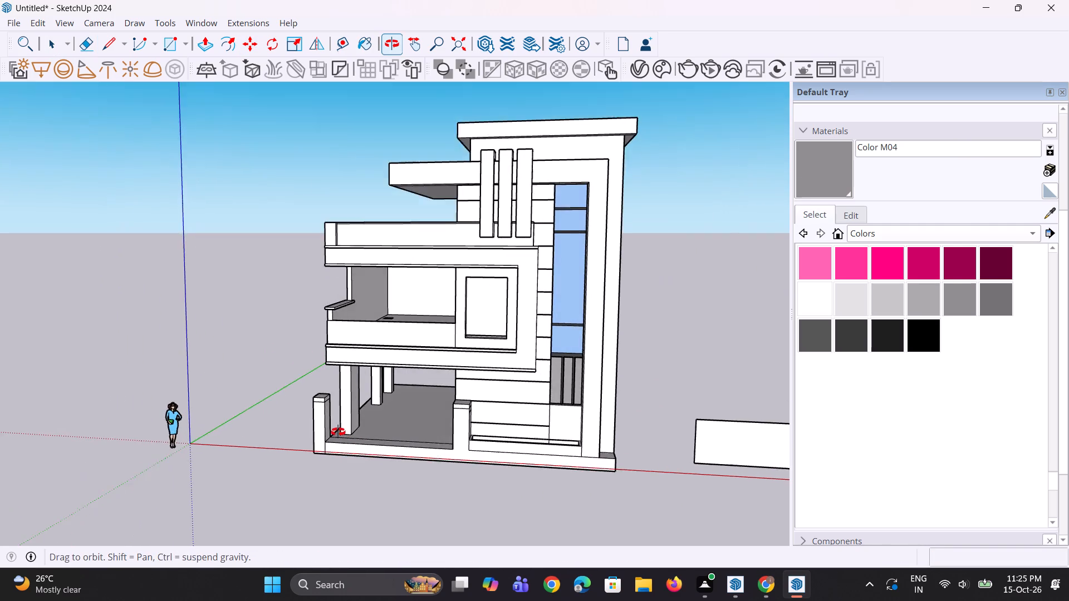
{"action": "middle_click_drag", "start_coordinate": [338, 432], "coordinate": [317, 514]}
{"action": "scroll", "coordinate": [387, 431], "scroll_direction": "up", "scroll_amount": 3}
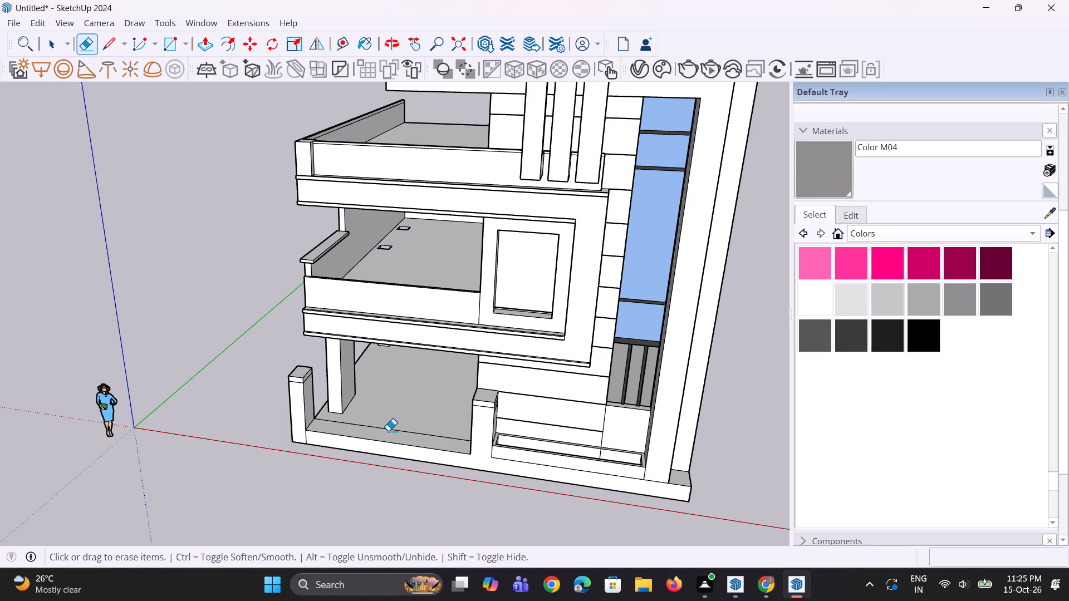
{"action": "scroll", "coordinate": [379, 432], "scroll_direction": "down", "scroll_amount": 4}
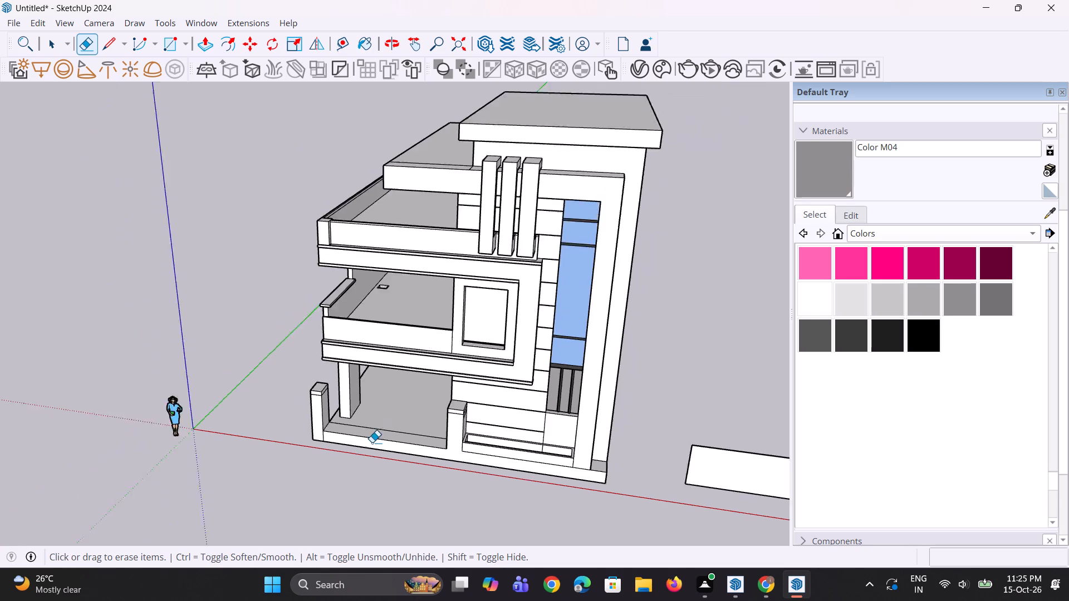
Copy the loose panel's vertical edge nearest the building about 6' 6 1/2" inward to divide the panel.
{"action": "middle_click_drag", "start_coordinate": [442, 435], "coordinate": [453, 391]}
{"action": "scroll", "coordinate": [401, 392], "scroll_direction": "down", "scroll_amount": 9}
{"action": "middle_click_drag", "start_coordinate": [564, 424], "coordinate": [546, 372]}
{"action": "scroll", "coordinate": [498, 431], "scroll_direction": "up", "scroll_amount": 13}
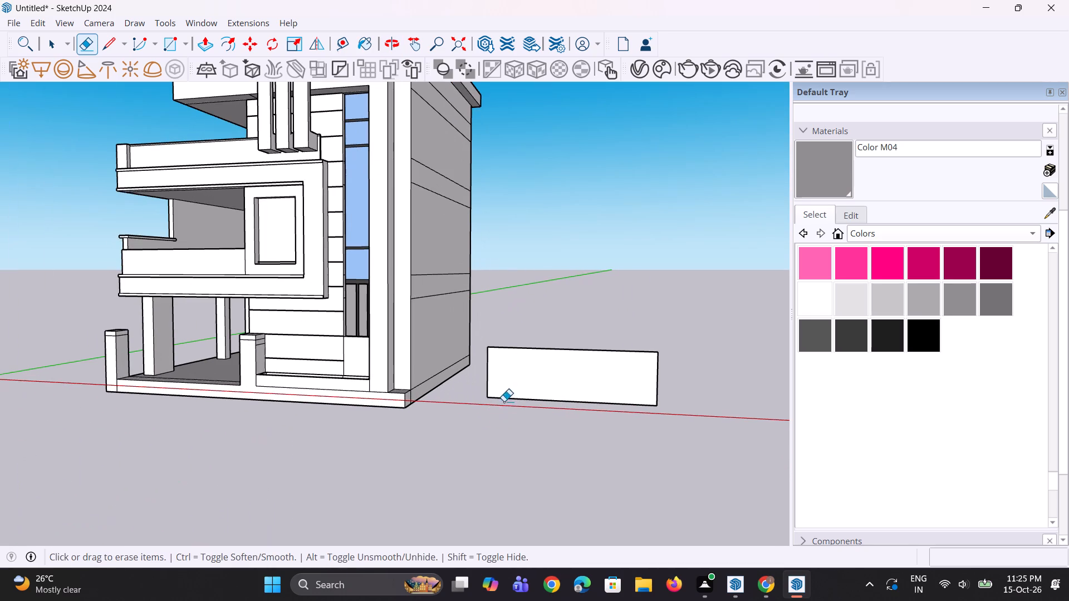
{"action": "key", "text": "space"}
{"action": "key", "text": "space"}
{"action": "left_click", "coordinate": [489, 375]}
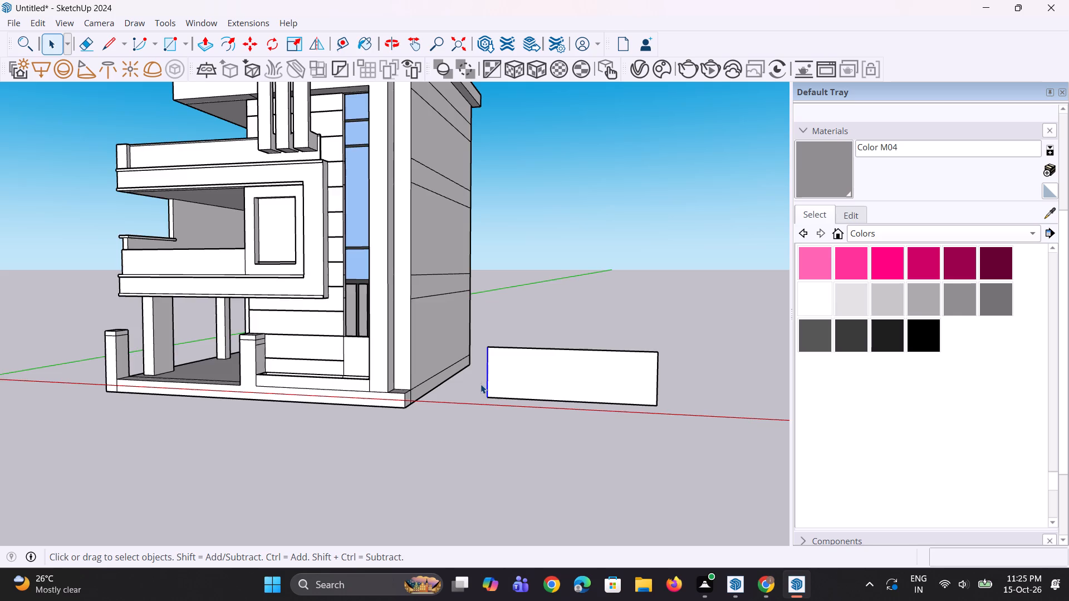
{"action": "scroll", "coordinate": [480, 384], "scroll_direction": "up", "scroll_amount": 5}
{"action": "key", "text": "m"}
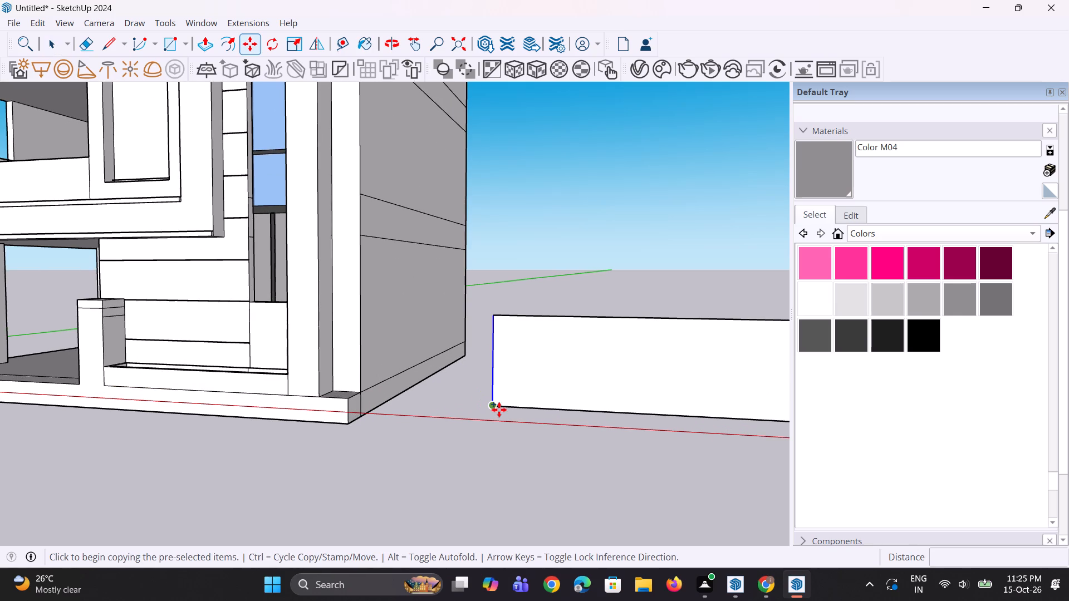
{"action": "left_click", "coordinate": [499, 410]}
{"action": "left_click", "coordinate": [612, 407]}
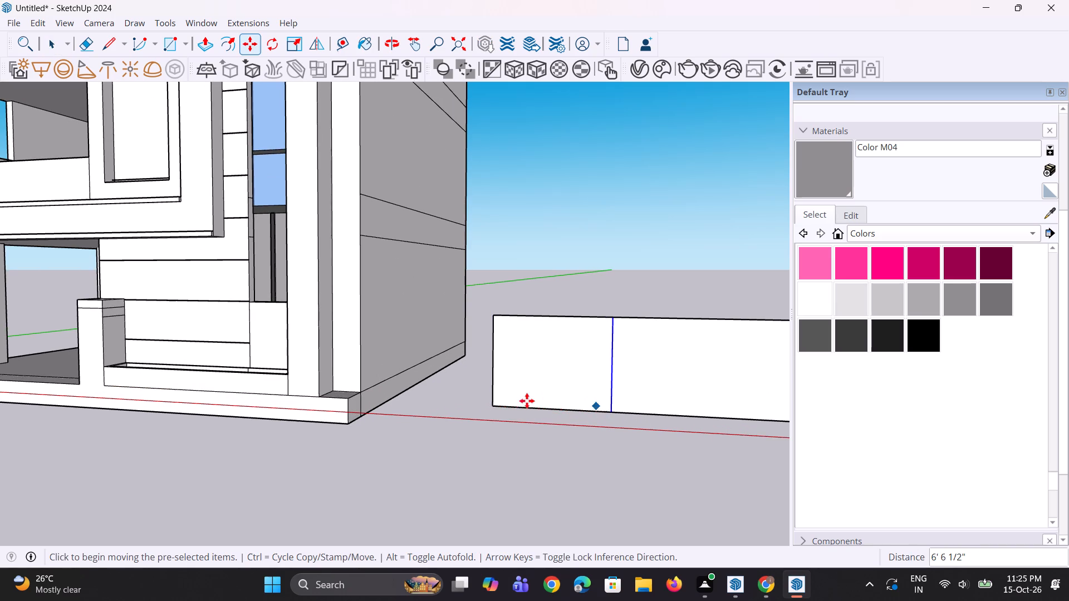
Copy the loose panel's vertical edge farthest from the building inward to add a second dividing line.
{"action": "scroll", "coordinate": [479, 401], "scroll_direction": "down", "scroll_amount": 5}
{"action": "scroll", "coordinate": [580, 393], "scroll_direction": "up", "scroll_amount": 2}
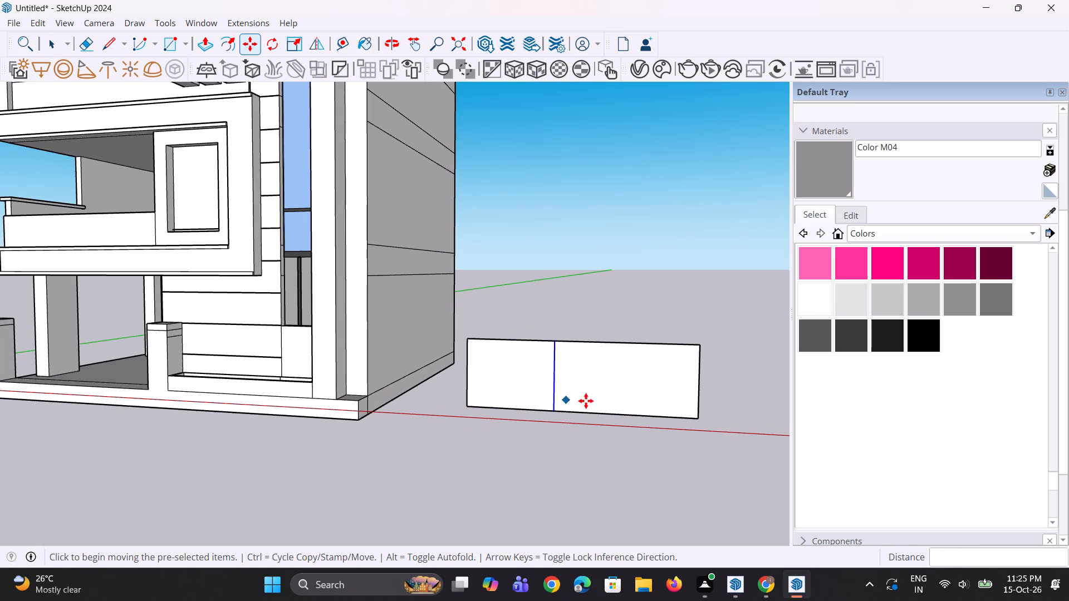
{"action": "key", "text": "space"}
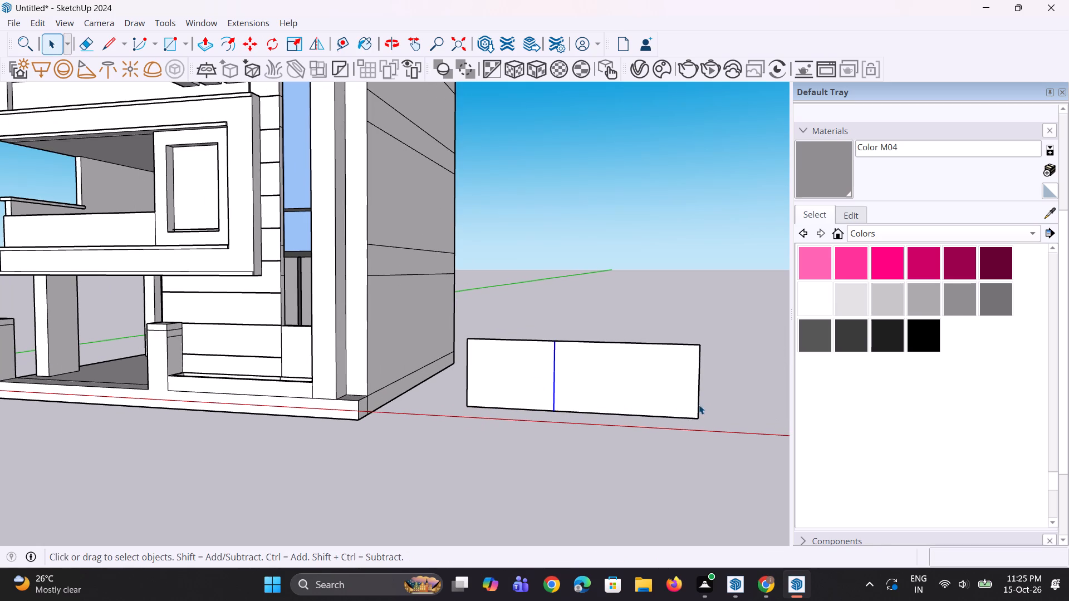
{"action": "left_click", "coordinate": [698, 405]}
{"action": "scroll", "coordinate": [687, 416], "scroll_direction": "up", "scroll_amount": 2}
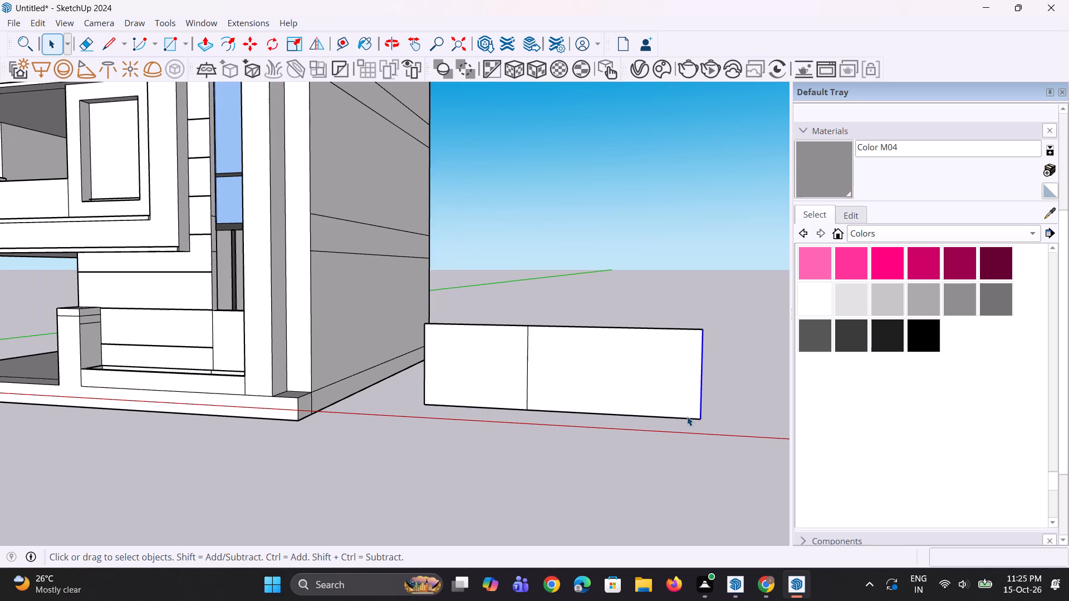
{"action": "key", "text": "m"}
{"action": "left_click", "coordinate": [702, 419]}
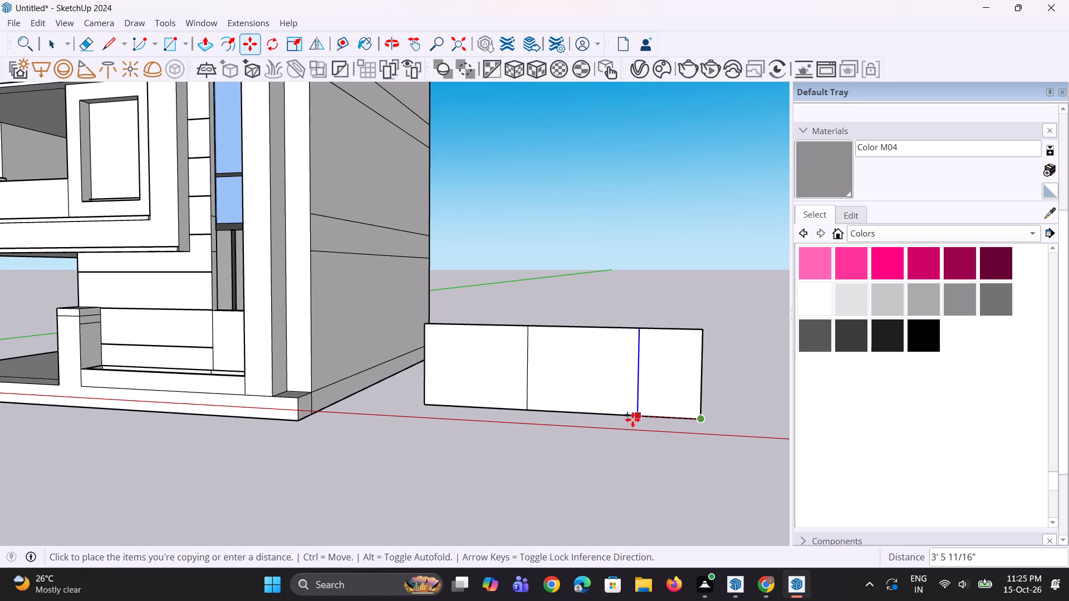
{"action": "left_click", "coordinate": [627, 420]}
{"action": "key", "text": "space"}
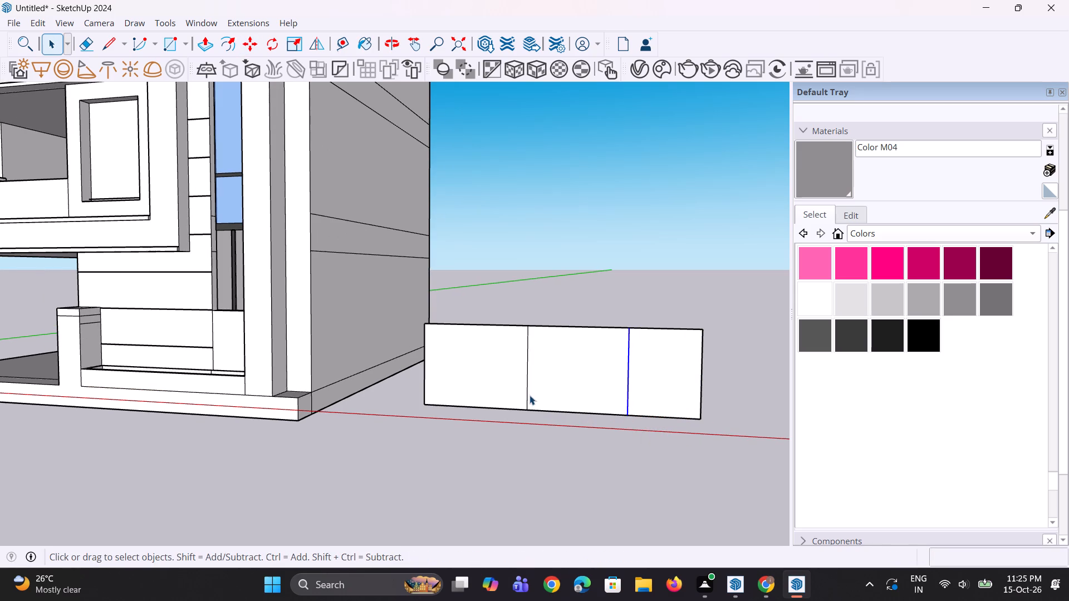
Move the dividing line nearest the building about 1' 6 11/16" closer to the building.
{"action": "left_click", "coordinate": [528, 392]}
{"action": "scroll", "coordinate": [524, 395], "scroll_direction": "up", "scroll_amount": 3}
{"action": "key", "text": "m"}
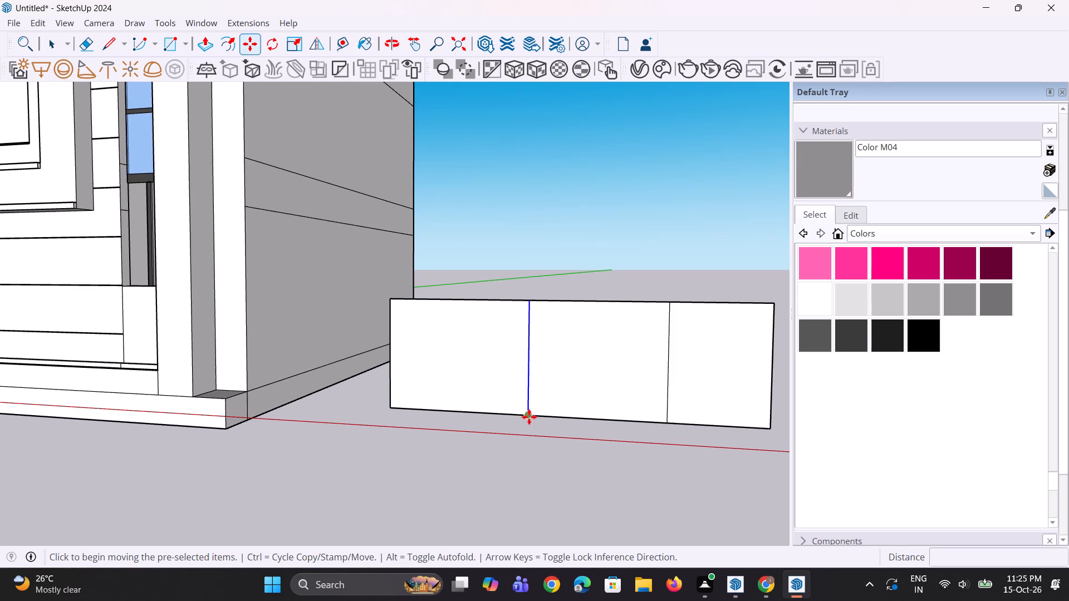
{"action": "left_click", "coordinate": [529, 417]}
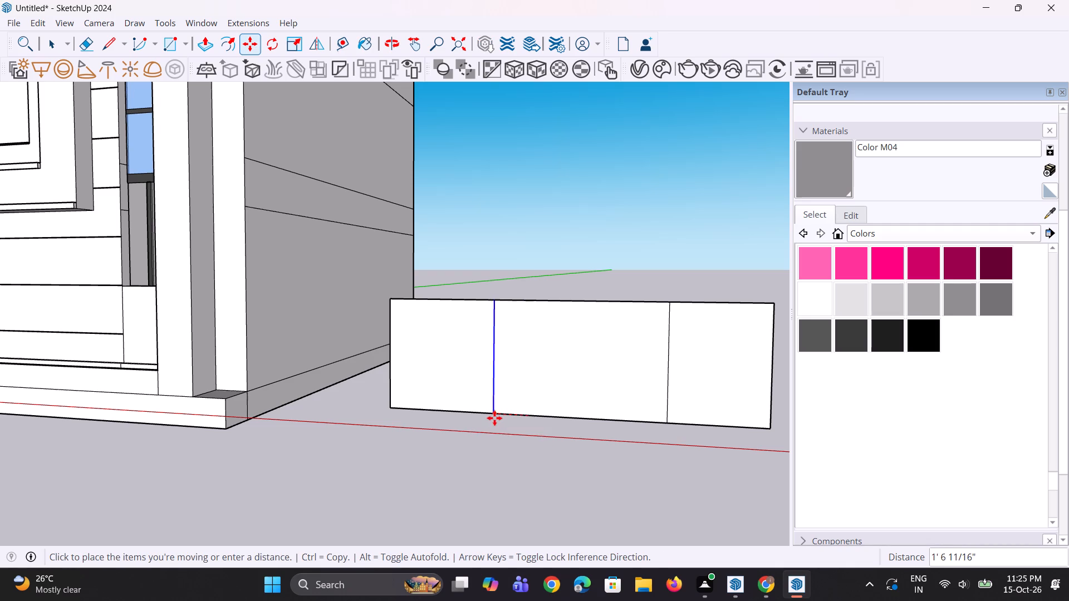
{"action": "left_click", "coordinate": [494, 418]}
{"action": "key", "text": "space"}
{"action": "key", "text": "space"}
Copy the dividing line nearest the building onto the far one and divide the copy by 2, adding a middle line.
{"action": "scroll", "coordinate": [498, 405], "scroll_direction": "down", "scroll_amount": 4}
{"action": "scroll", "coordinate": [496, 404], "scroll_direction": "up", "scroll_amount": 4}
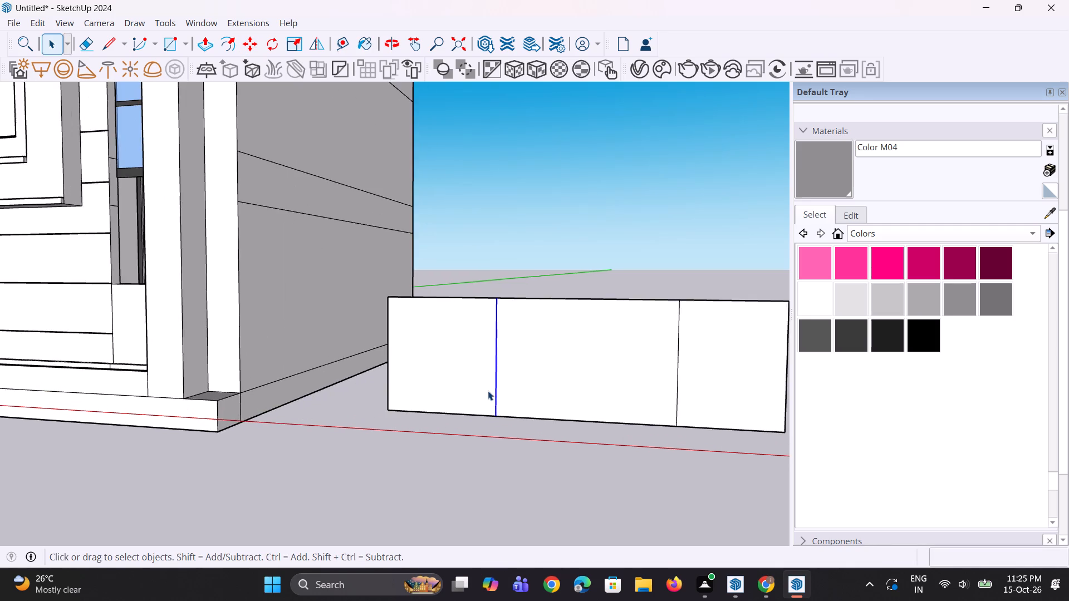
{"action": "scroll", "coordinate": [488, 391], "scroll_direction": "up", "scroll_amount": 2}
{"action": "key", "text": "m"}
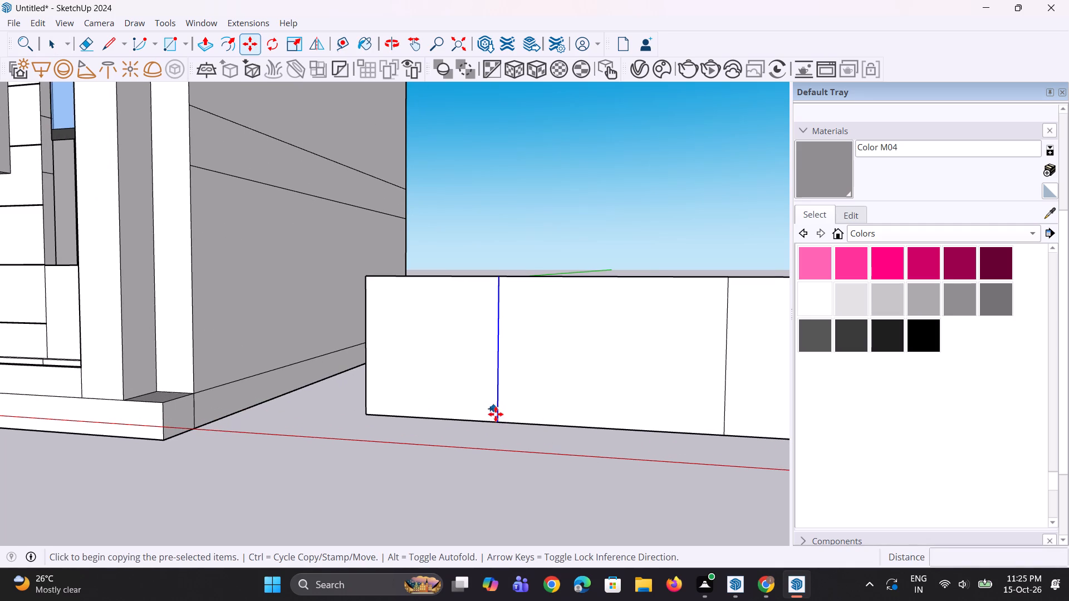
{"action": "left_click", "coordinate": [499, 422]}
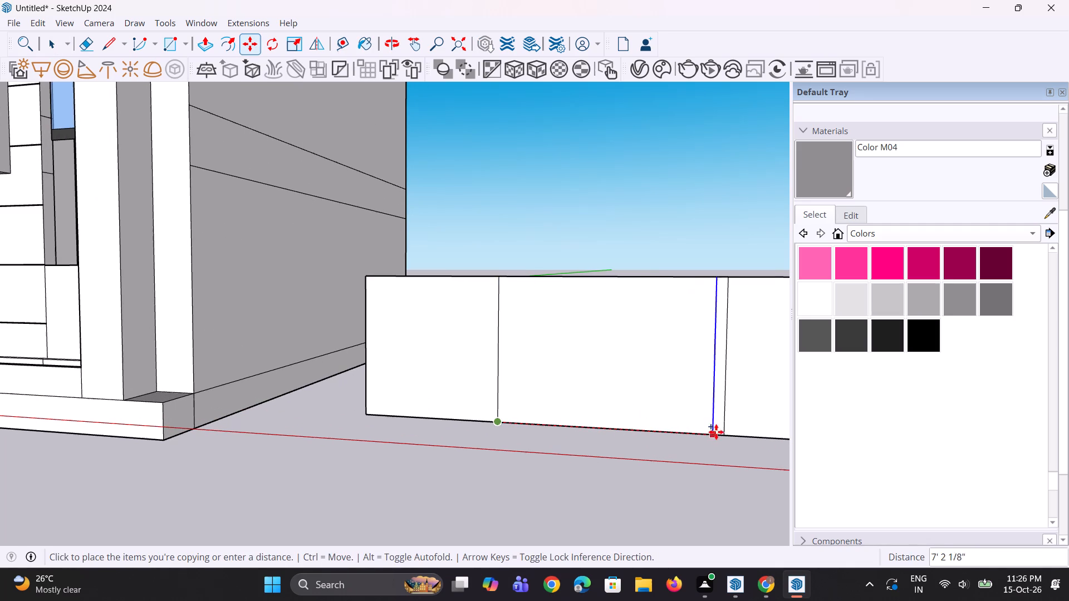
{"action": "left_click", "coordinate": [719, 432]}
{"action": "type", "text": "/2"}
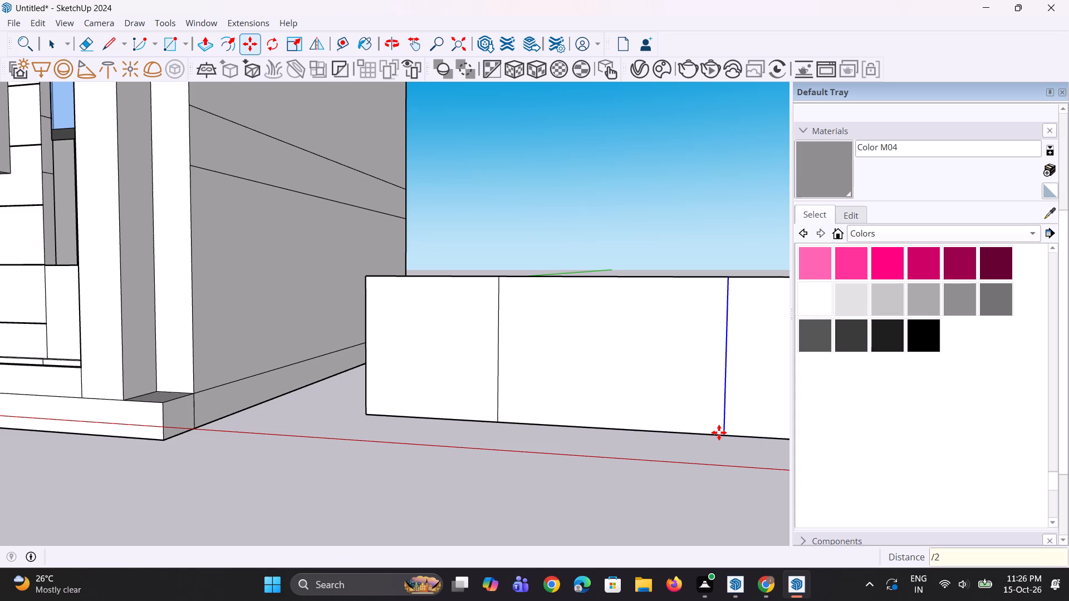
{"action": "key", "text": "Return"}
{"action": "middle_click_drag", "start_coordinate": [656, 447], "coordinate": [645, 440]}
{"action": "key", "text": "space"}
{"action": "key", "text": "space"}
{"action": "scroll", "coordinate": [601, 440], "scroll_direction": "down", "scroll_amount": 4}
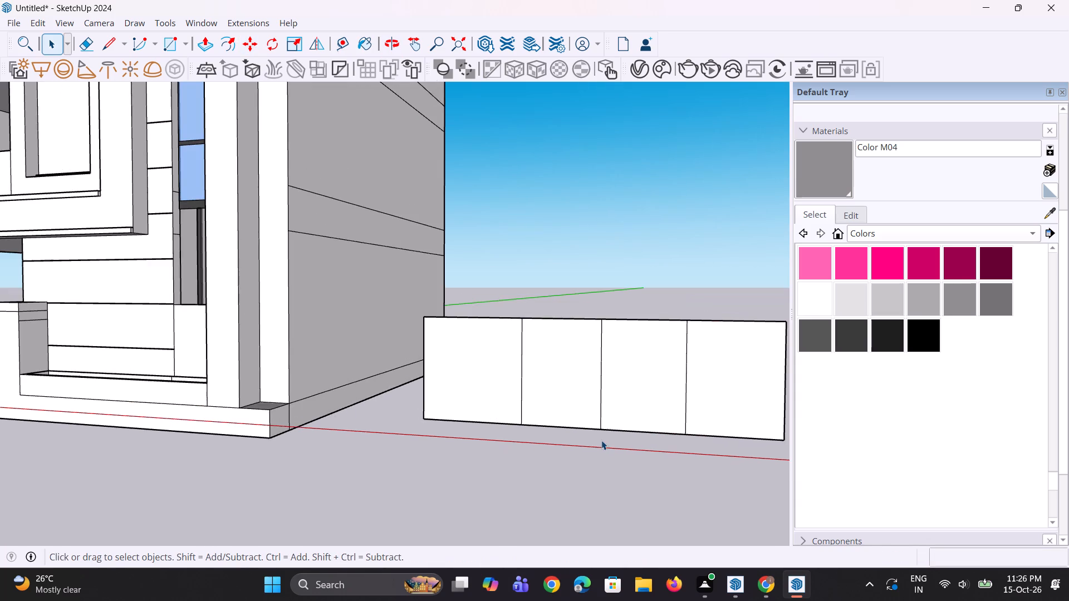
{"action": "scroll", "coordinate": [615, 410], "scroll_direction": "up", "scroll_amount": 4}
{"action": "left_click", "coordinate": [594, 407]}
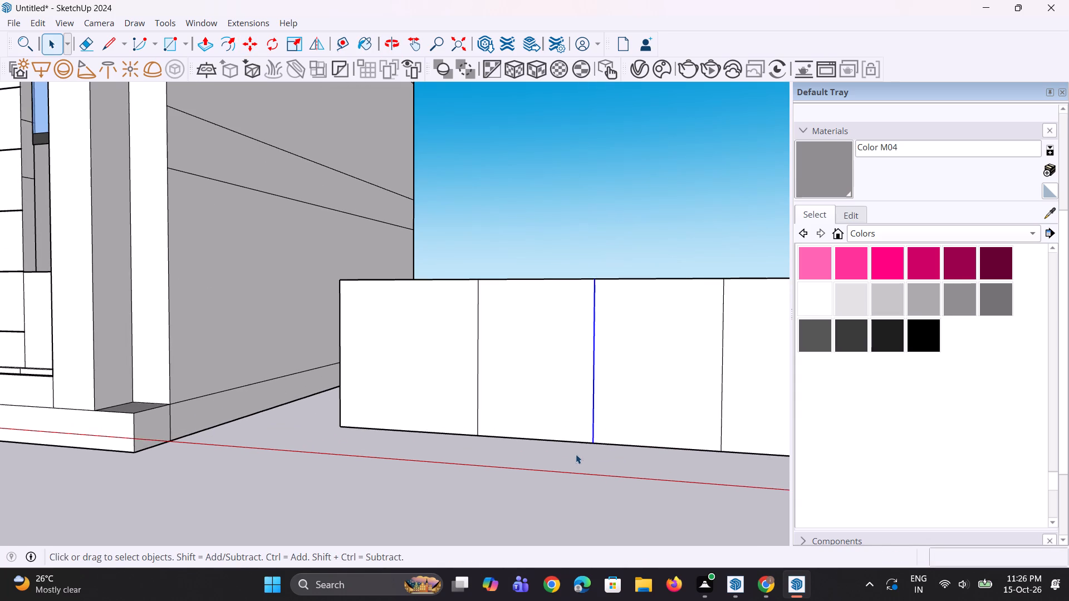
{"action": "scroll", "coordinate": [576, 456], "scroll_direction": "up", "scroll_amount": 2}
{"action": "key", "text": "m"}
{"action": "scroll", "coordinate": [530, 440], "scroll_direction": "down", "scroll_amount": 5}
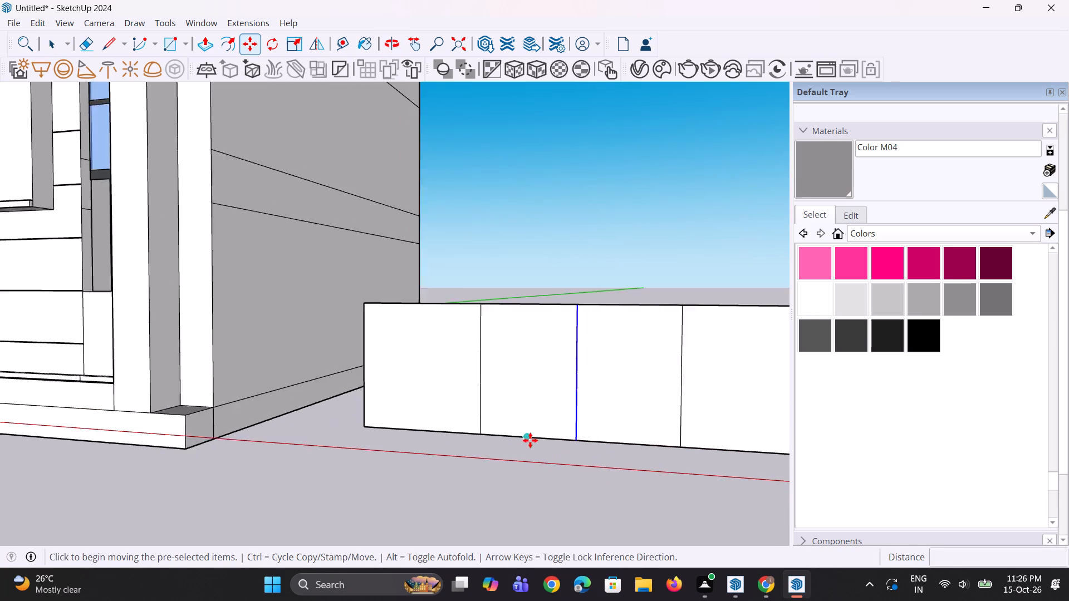
Erase the three vertical dividing lines from the loose panel, leaving one undivided face.
{"action": "key", "text": "e"}
{"action": "left_click_drag", "start_coordinate": [479, 398], "coordinate": [721, 403]}
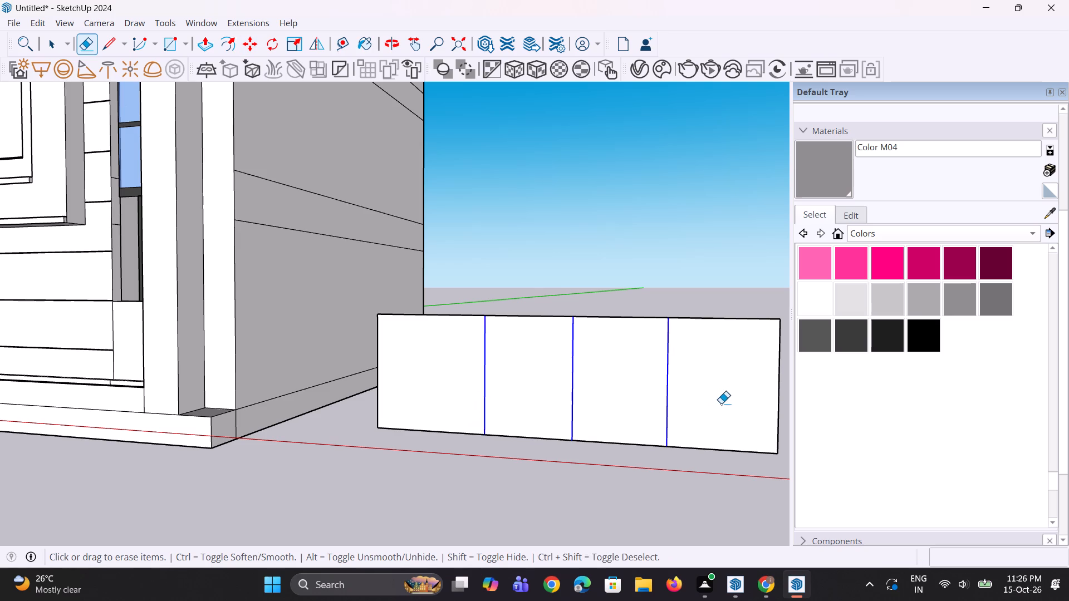
{"action": "left_click_drag", "start_coordinate": [721, 403], "coordinate": [722, 404]}
{"action": "scroll", "coordinate": [553, 447], "scroll_direction": "down", "scroll_amount": 2}
{"action": "key", "text": "space"}
Push/Pull the undivided loose panel's front face 2" to give it thickness.
{"action": "middle_click_drag", "start_coordinate": [552, 447], "coordinate": [561, 532]}
{"action": "key", "text": "p"}
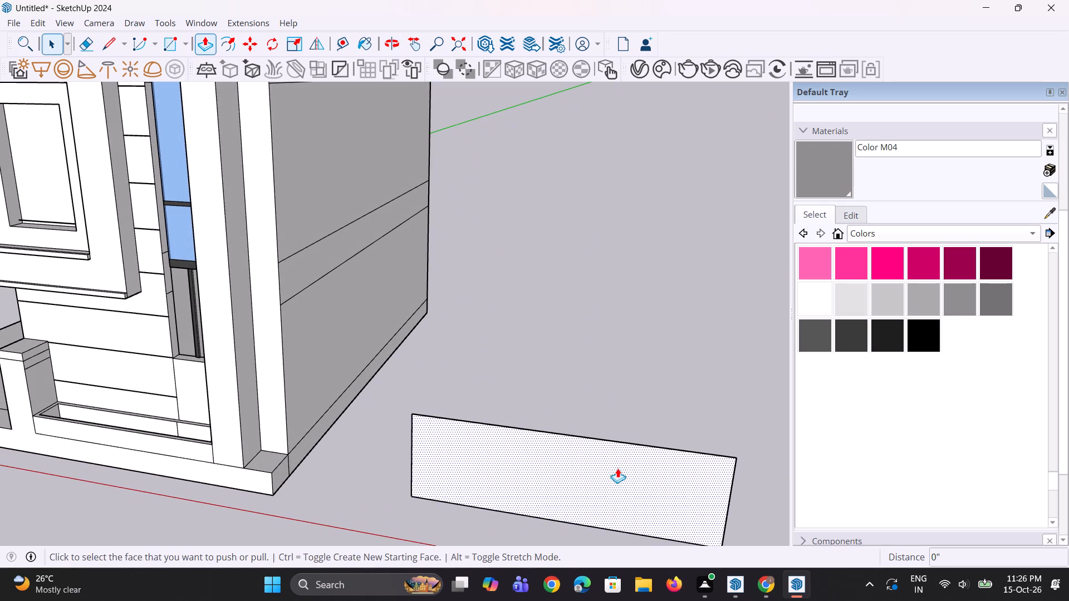
{"action": "left_click", "coordinate": [619, 467]}
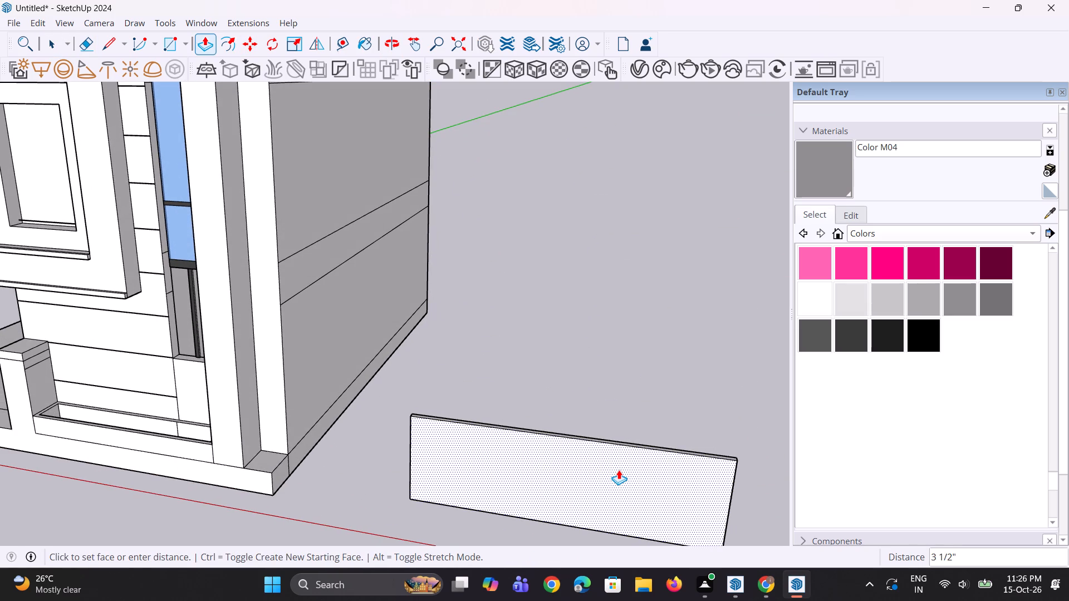
{"action": "type", "text": "2\""}
{"action": "key", "text": "Return"}
{"action": "middle_click_drag", "start_coordinate": [478, 449], "coordinate": [486, 380]}
{"action": "scroll", "coordinate": [460, 379], "scroll_direction": "down", "scroll_amount": 5}
{"action": "key", "text": "space"}
{"action": "key", "text": "space"}
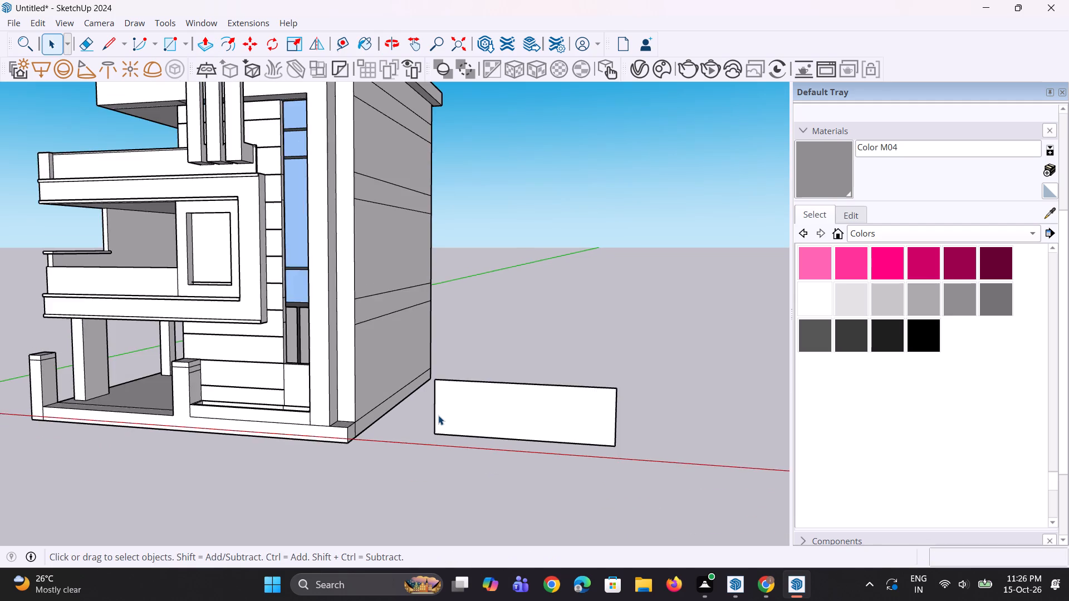
Copy the thickened panel's front vertical edge nearest the building about 4' 4 1/16" inward as a dividing line.
{"action": "scroll", "coordinate": [438, 415], "scroll_direction": "up", "scroll_amount": 3}
{"action": "left_click", "coordinate": [434, 414]}
{"action": "scroll", "coordinate": [430, 443], "scroll_direction": "up", "scroll_amount": 2}
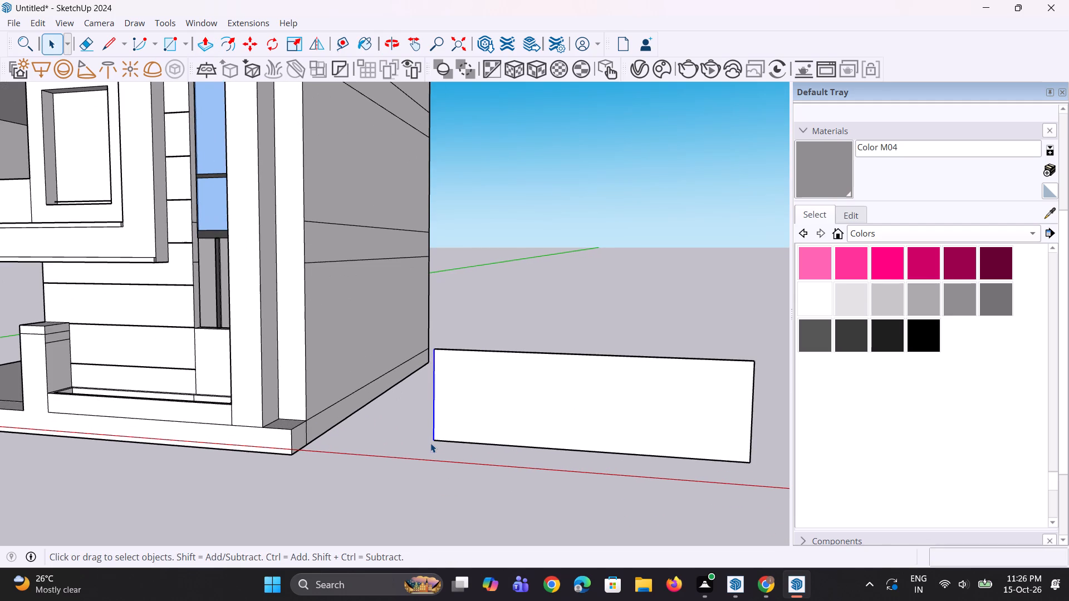
{"action": "key", "text": "m"}
{"action": "left_click", "coordinate": [439, 442]}
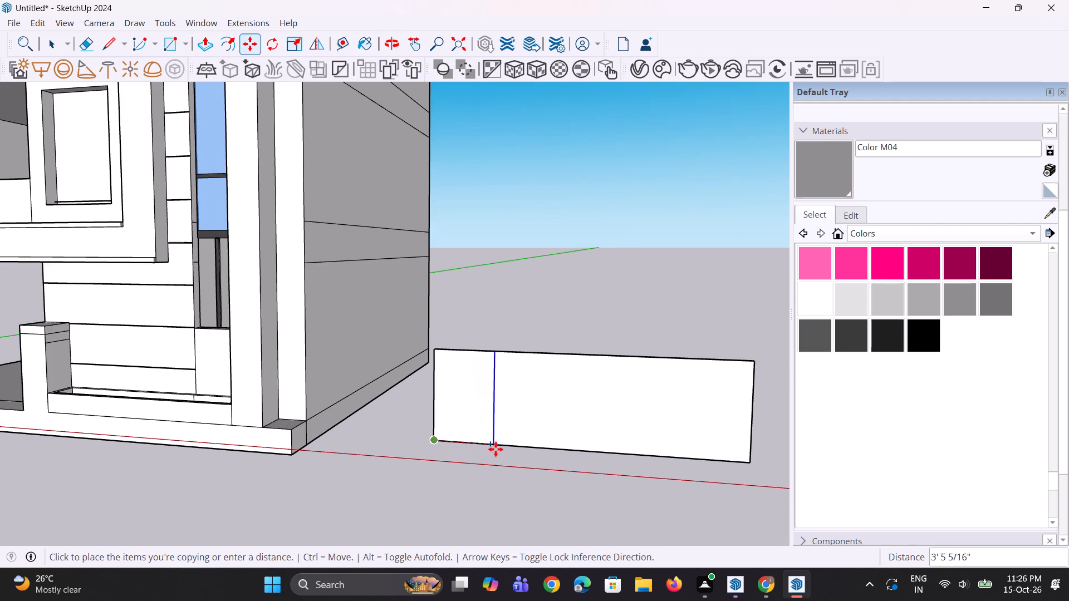
{"action": "left_click", "coordinate": [510, 451]}
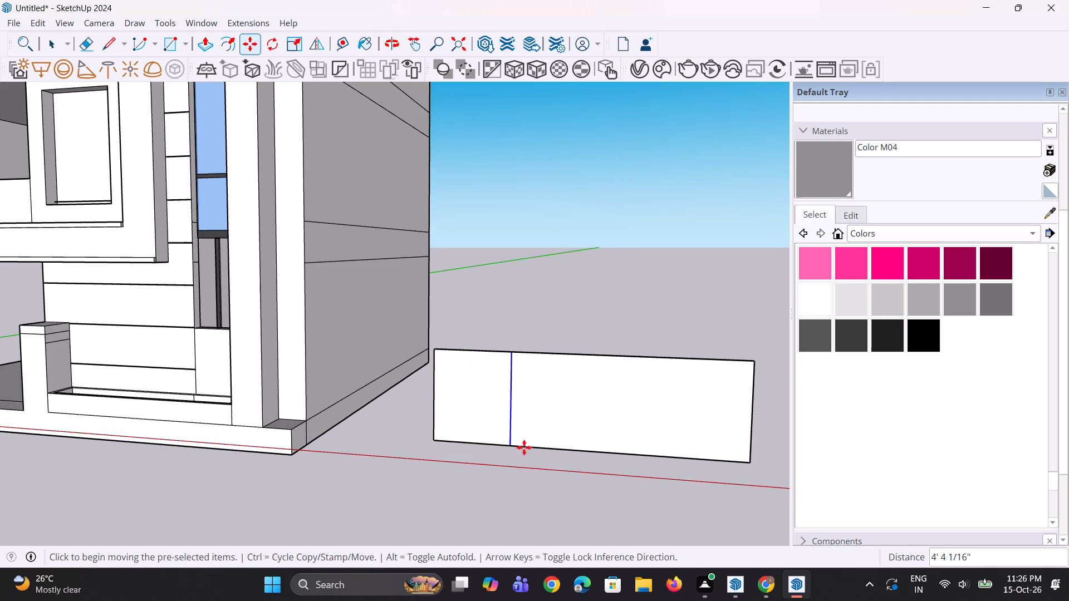
{"action": "key", "text": "space"}
{"action": "key", "text": "space"}
Copy the panel's front vertical edge farthest from the building about 3' 9 3/8" inward as a second dividing line.
{"action": "left_click", "coordinate": [752, 431]}
{"action": "scroll", "coordinate": [752, 450], "scroll_direction": "up", "scroll_amount": 1}
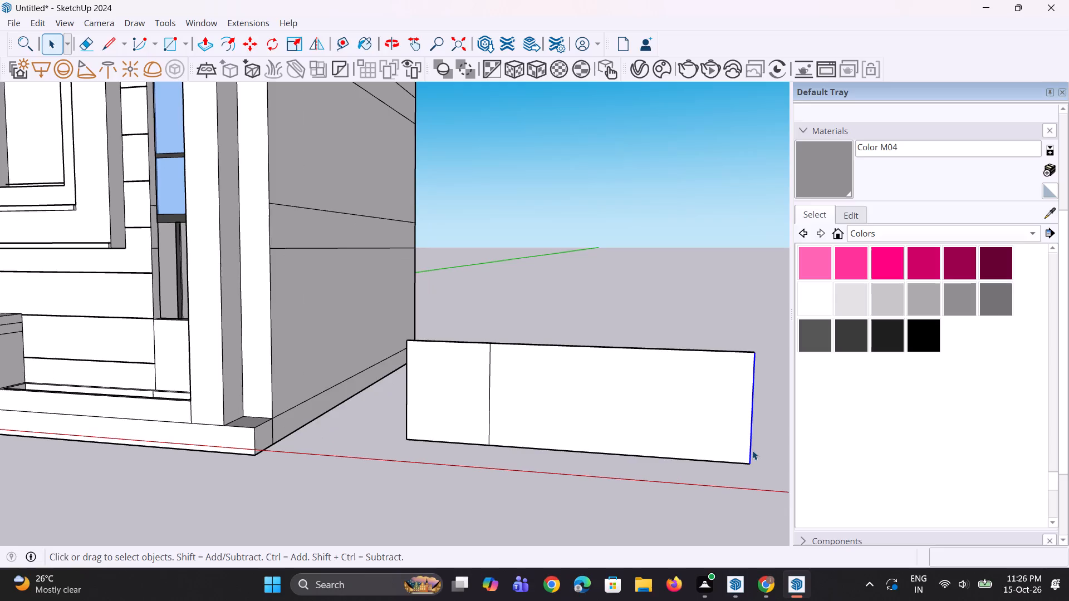
{"action": "key", "text": "m"}
{"action": "left_click", "coordinate": [749, 466]}
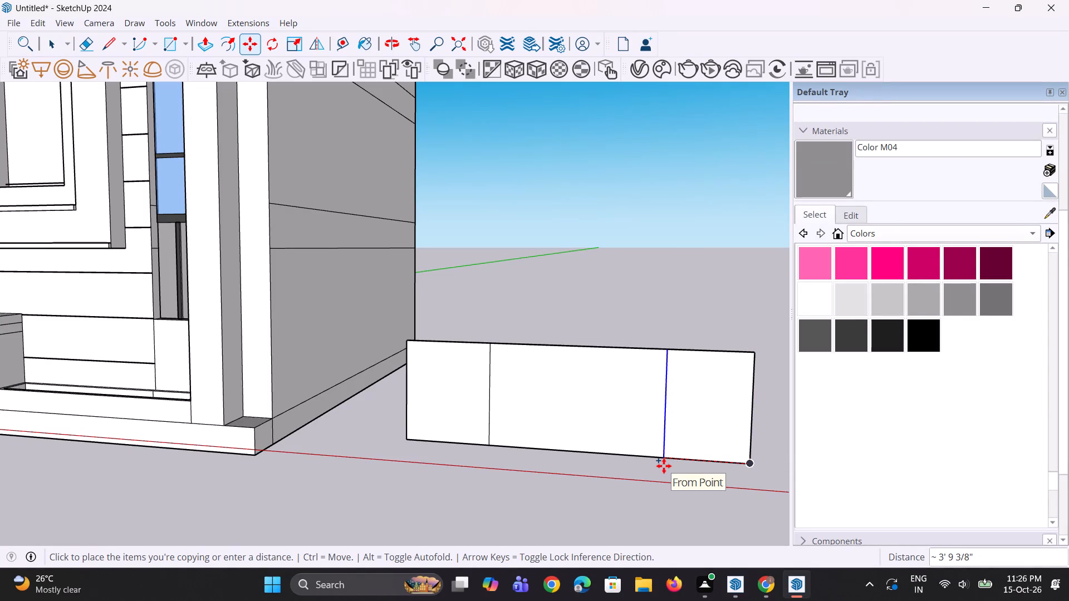
{"action": "left_click", "coordinate": [661, 465]}
{"action": "middle_click_drag", "start_coordinate": [637, 452], "coordinate": [634, 431]}
{"action": "key", "text": "space"}
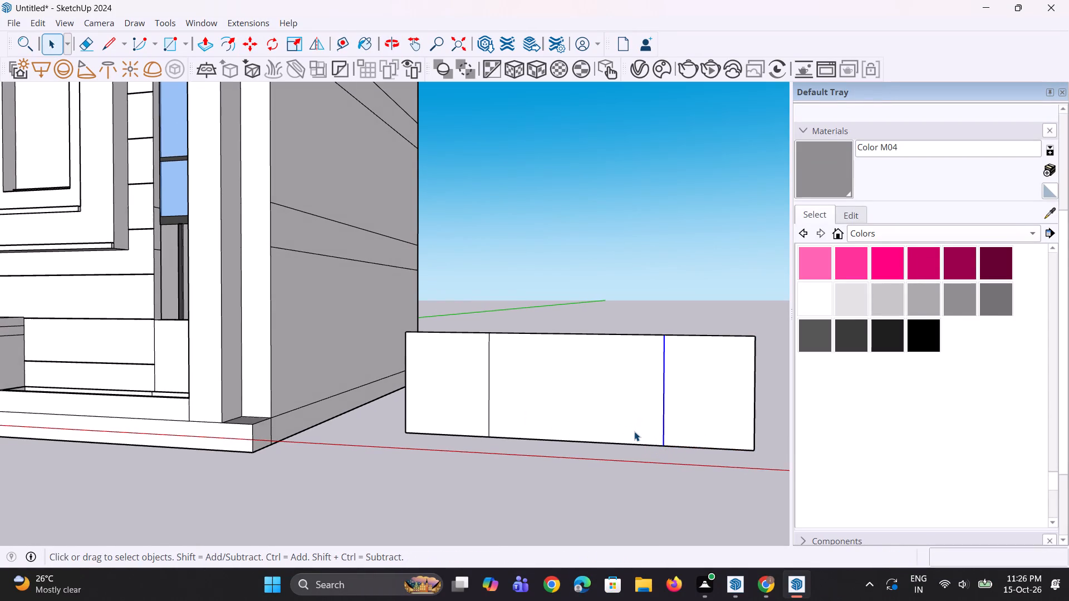
Copy the far dividing line onto the near one and divide the copy by 2 to add a line midway.
{"action": "type", "text": "m"}
{"action": "left_click", "coordinate": [660, 443]}
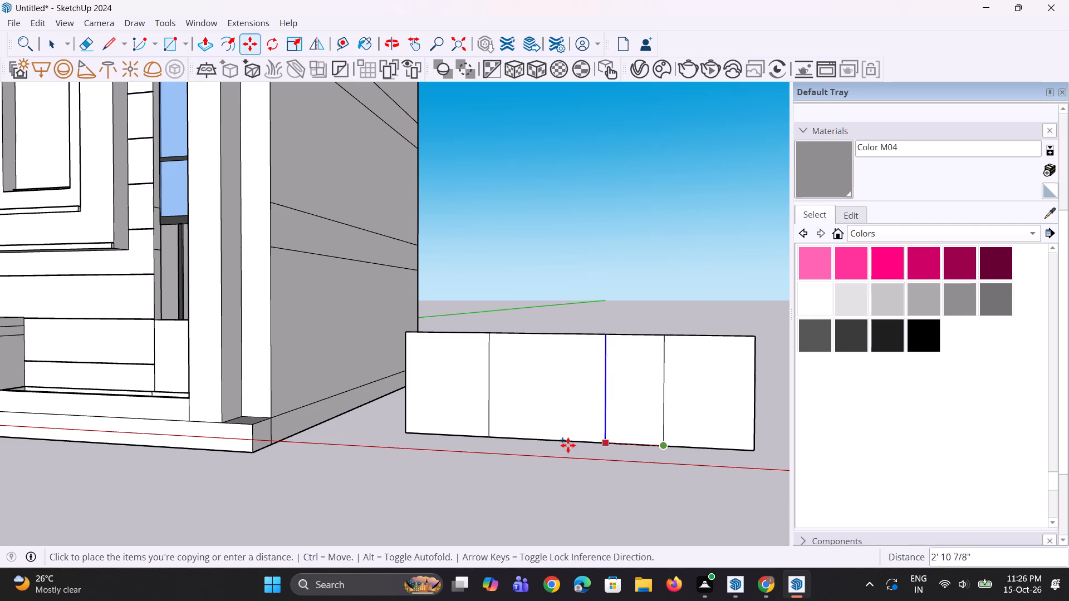
{"action": "left_click", "coordinate": [491, 436]}
{"action": "type", "text": "/2"}
{"action": "key", "text": "Return"}
{"action": "middle_click_drag", "start_coordinate": [497, 431], "coordinate": [498, 418]}
{"action": "scroll", "coordinate": [498, 418], "scroll_direction": "up", "scroll_amount": 2}
{"action": "key", "text": "space"}
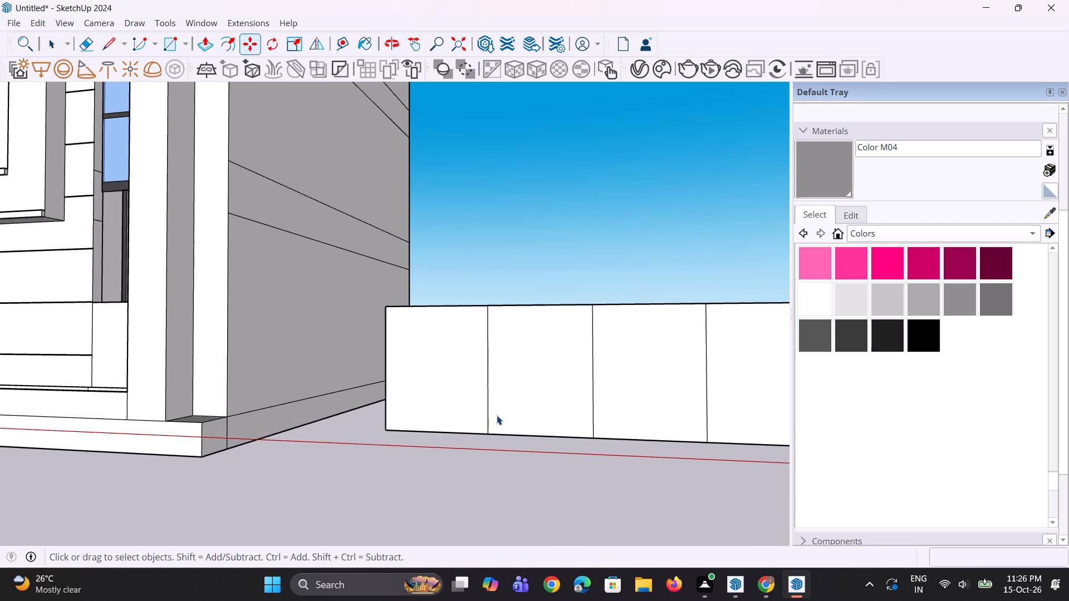
Move the dividing line nearest the building slightly toward the panel's middle line.
{"action": "left_click", "coordinate": [488, 410]}
{"action": "scroll", "coordinate": [488, 437], "scroll_direction": "up", "scroll_amount": 2}
{"action": "key", "text": "m"}
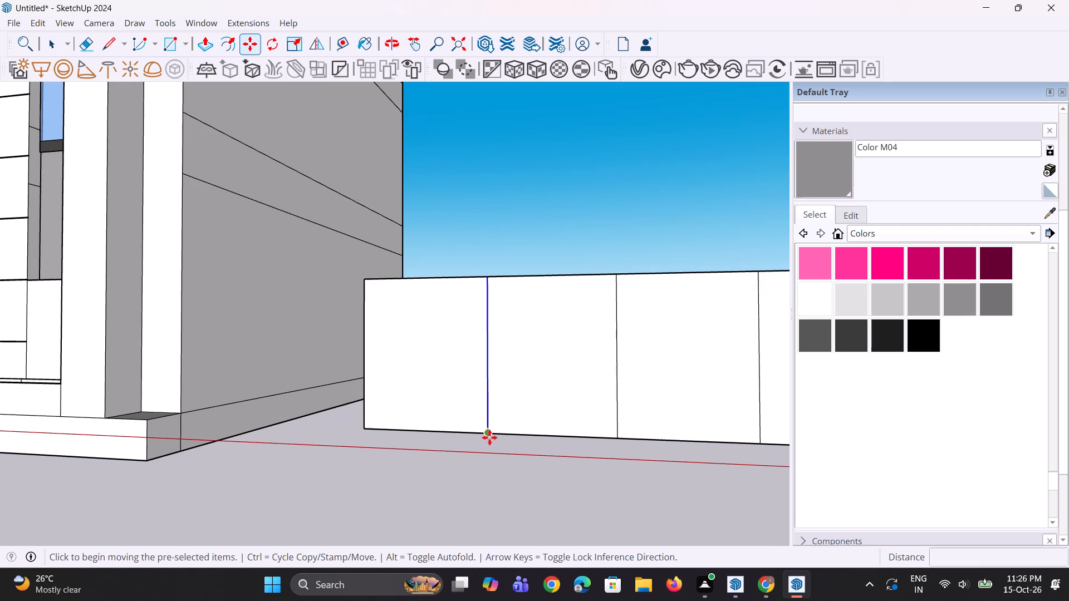
{"action": "left_click", "coordinate": [489, 437]}
{"action": "left_click", "coordinate": [499, 437]}
{"action": "scroll", "coordinate": [415, 432], "scroll_direction": "down", "scroll_amount": 5}
{"action": "key", "text": "space"}
{"action": "key", "text": "space"}
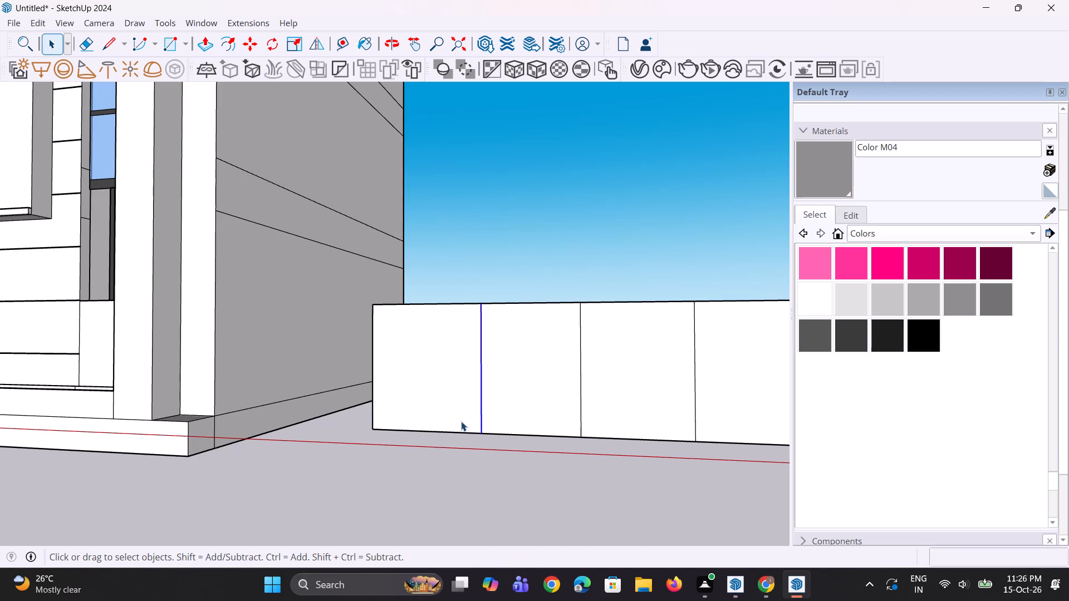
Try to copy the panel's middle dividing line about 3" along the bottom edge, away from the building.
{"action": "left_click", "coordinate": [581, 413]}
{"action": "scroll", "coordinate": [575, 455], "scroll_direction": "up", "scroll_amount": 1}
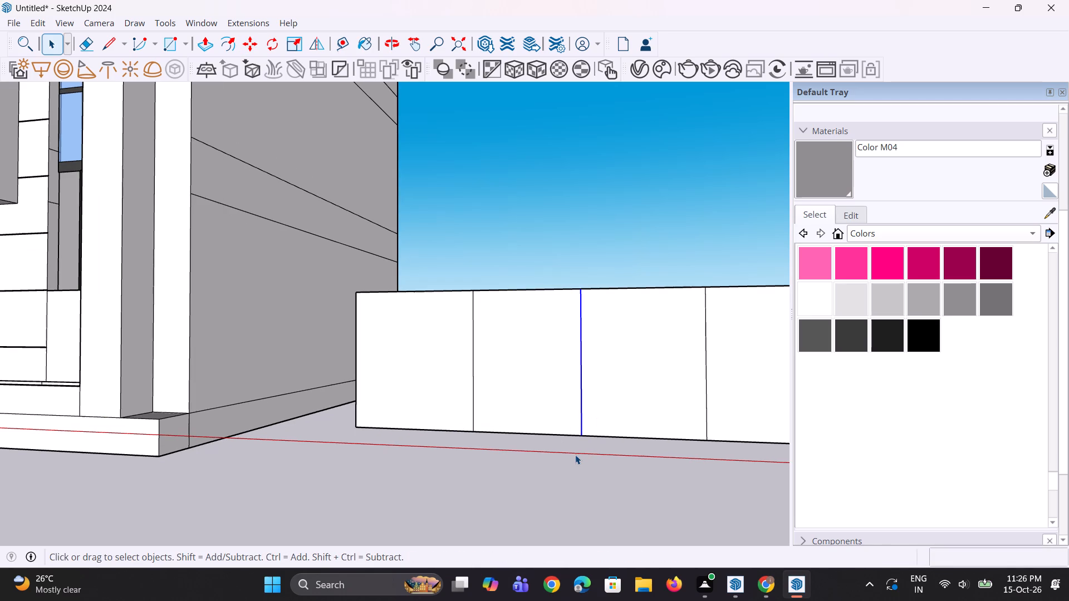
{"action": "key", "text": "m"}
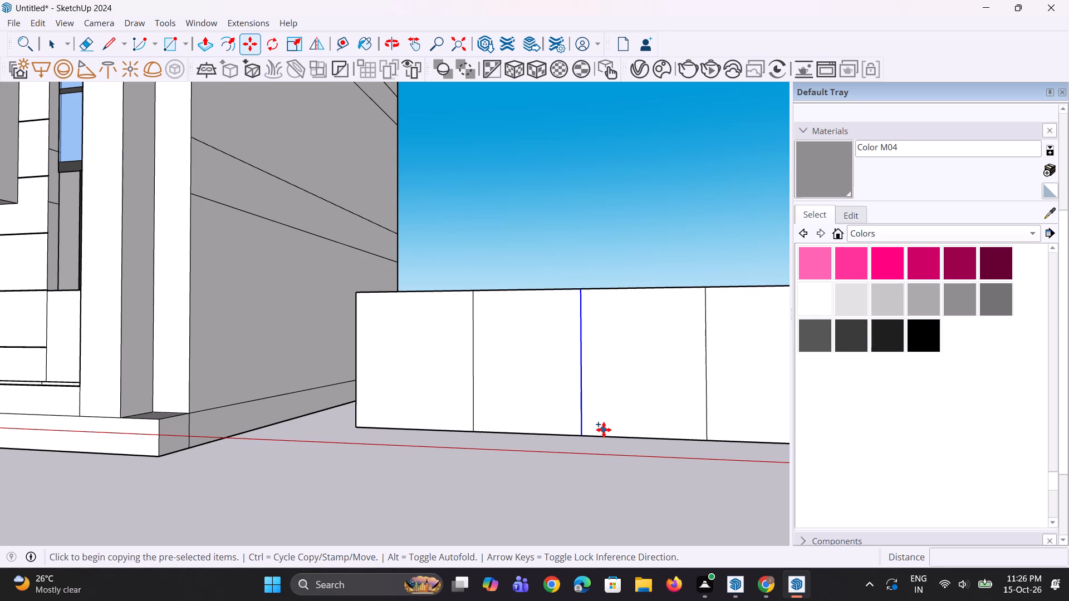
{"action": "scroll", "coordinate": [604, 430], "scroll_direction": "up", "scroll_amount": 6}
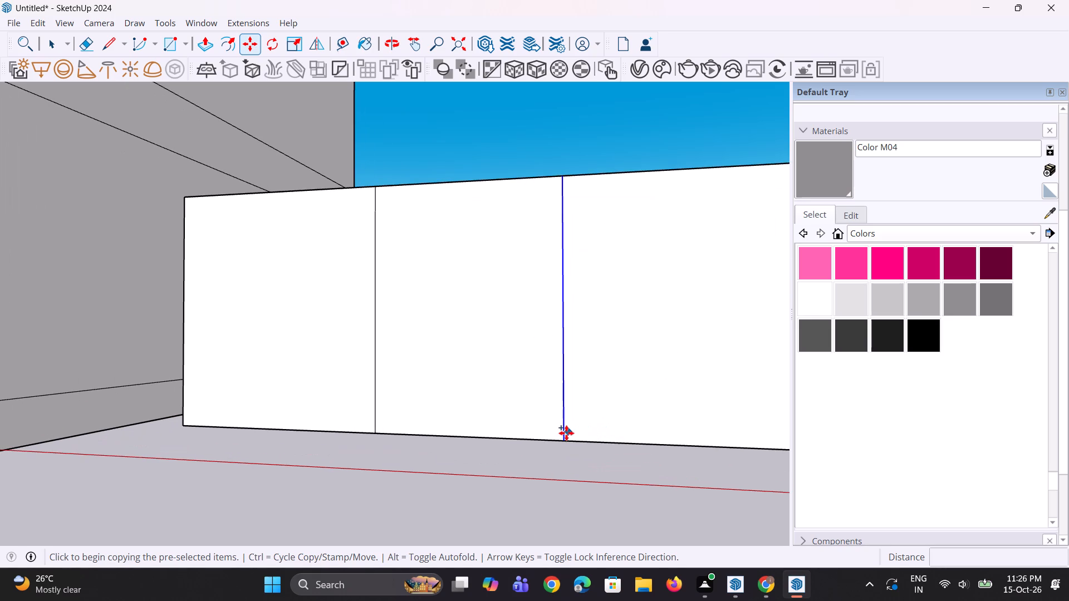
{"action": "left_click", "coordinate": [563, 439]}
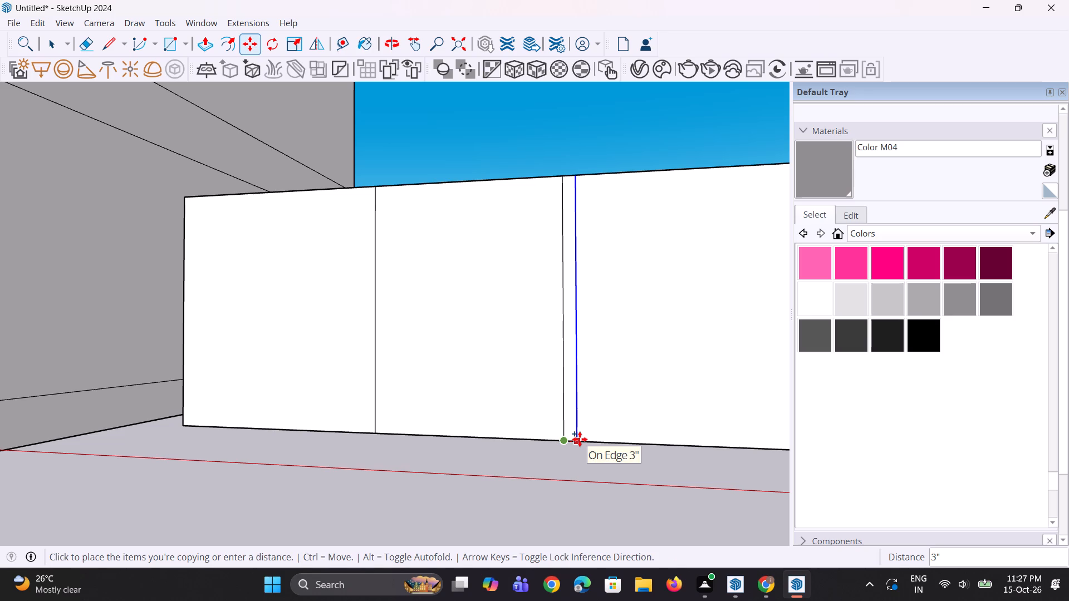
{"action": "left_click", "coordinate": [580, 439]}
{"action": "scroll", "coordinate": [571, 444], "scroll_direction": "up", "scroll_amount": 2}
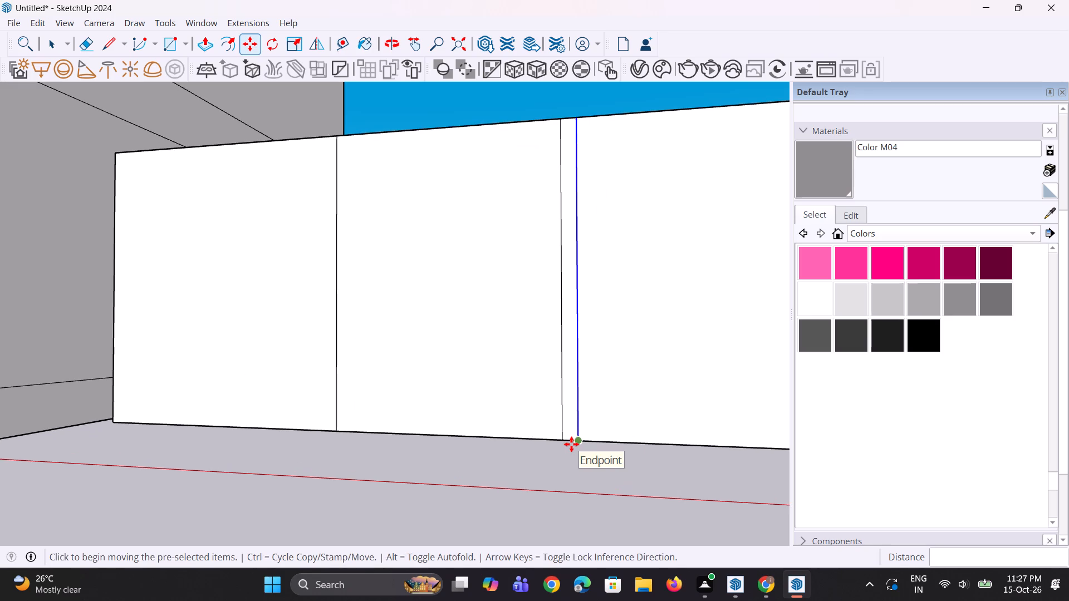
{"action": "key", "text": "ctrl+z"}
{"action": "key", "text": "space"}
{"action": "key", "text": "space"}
Copy the panel's middle dividing line 1" along the bottom edge, away from the building.
{"action": "left_click", "coordinate": [561, 430]}
{"action": "scroll", "coordinate": [565, 447], "scroll_direction": "up", "scroll_amount": 2}
{"action": "key", "text": "m"}
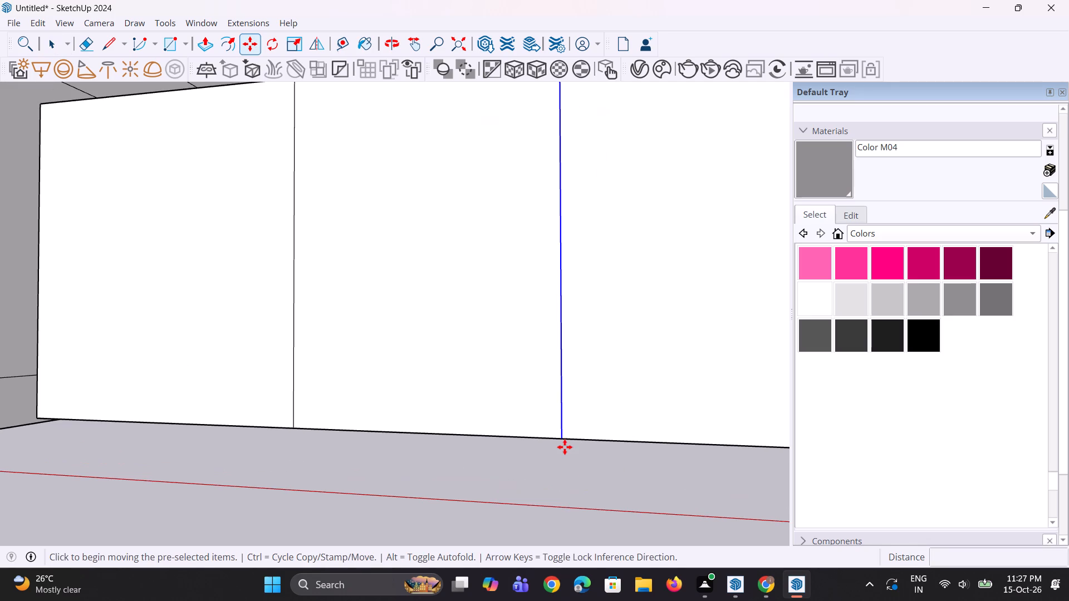
{"action": "left_click", "coordinate": [565, 444]}
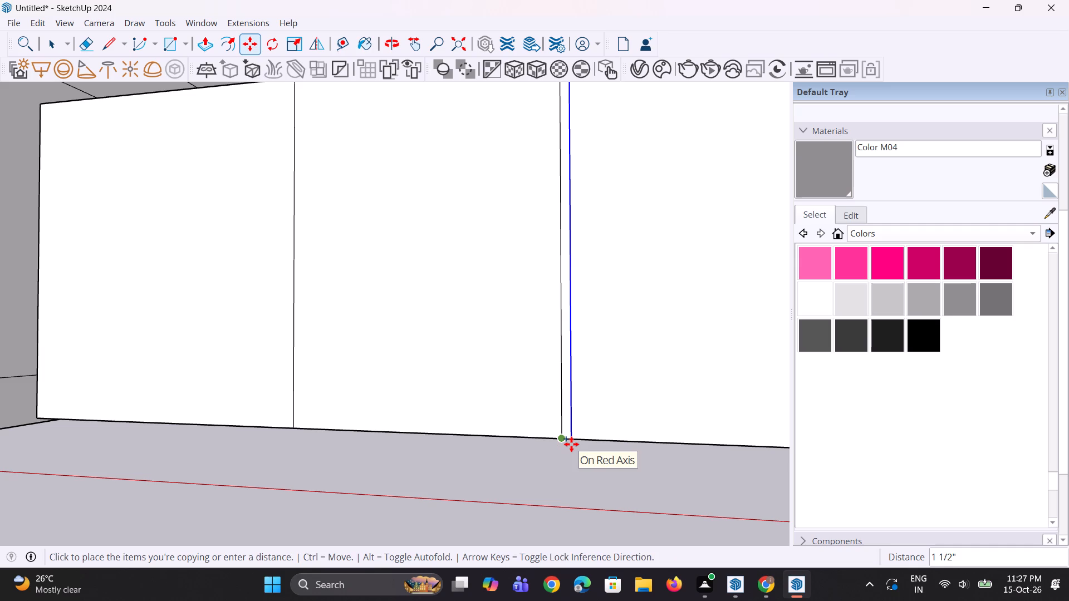
{"action": "type", "text": "1\""}
{"action": "key", "text": "Return"}
{"action": "key", "text": "space"}
{"action": "key", "text": "space"}
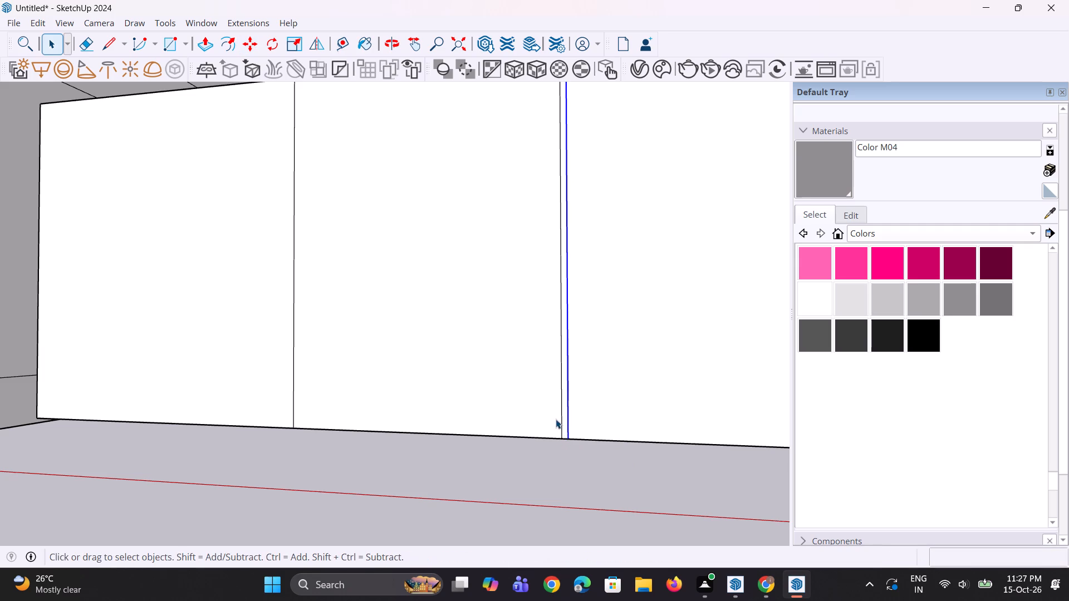
Copy the original middle dividing line 1" along the bottom edge, toward the building.
{"action": "left_click", "coordinate": [560, 424]}
{"action": "scroll", "coordinate": [560, 424], "scroll_direction": "up", "scroll_amount": 2}
{"action": "key", "text": "m"}
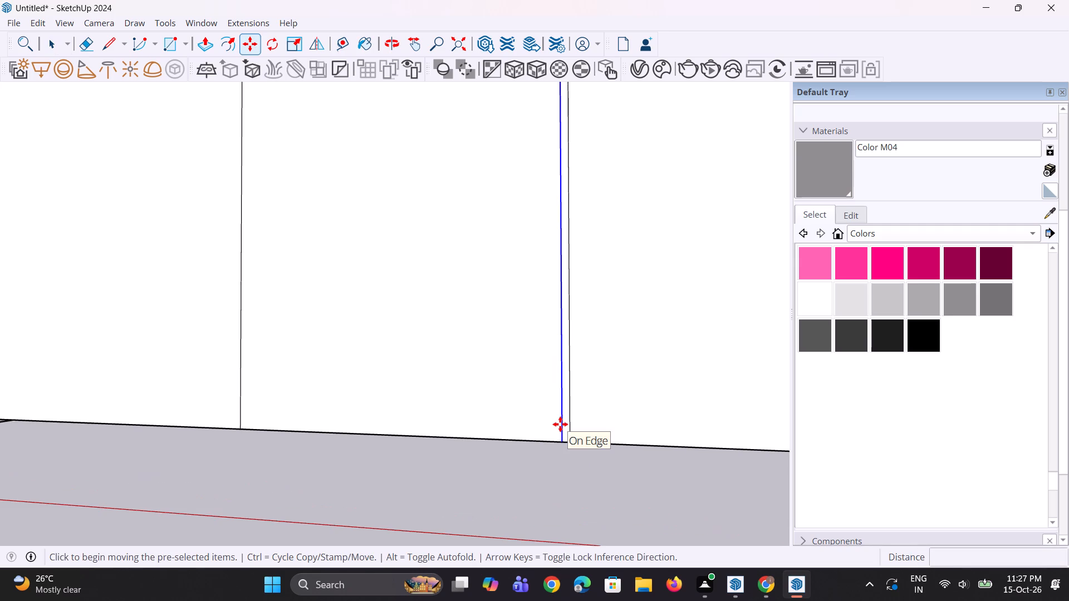
{"action": "left_click", "coordinate": [563, 441]}
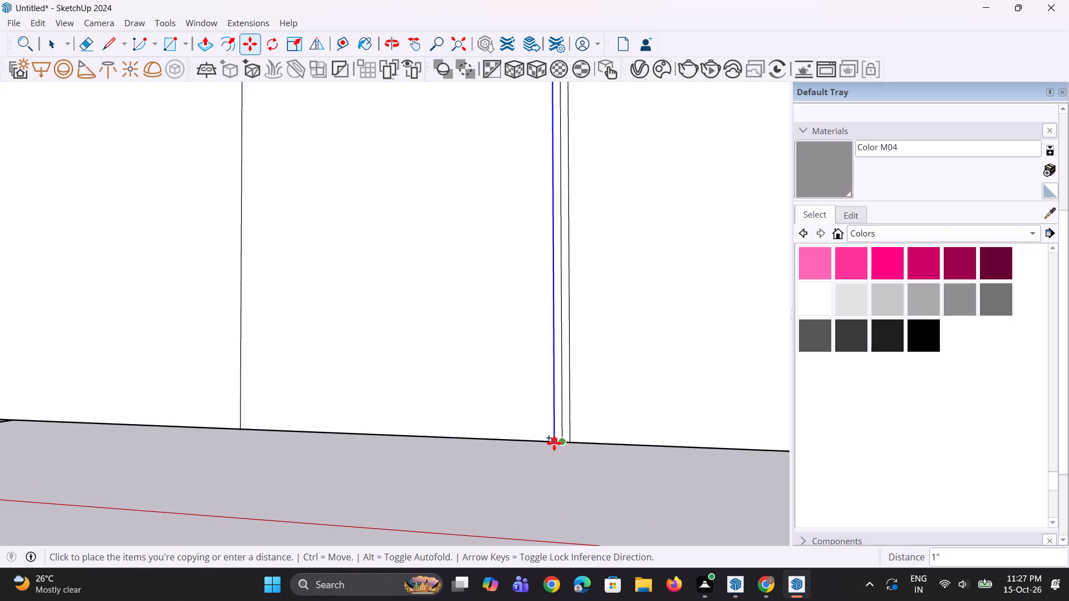
{"action": "left_click", "coordinate": [552, 443]}
{"action": "scroll", "coordinate": [560, 457], "scroll_direction": "down", "scroll_amount": 5}
{"action": "key", "text": "space"}
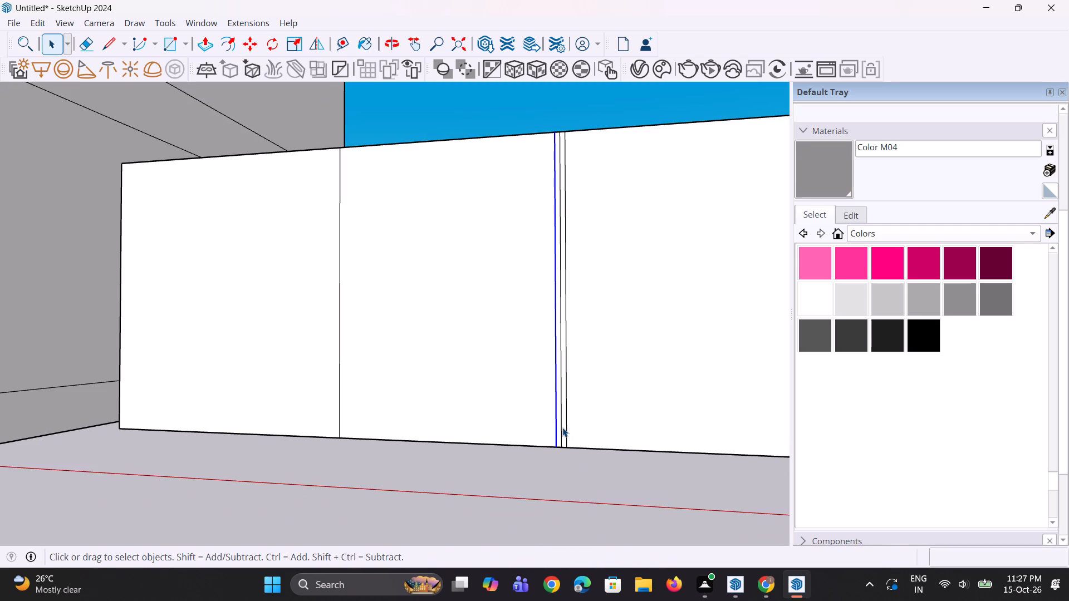
Delete the original middle dividing line between its two 1" offset copies.
{"action": "left_click", "coordinate": [562, 427]}
{"action": "scroll", "coordinate": [562, 427], "scroll_direction": "up", "scroll_amount": 1}
{"action": "key", "text": "Delete"}
{"action": "scroll", "coordinate": [562, 428], "scroll_direction": "down", "scroll_amount": 9}
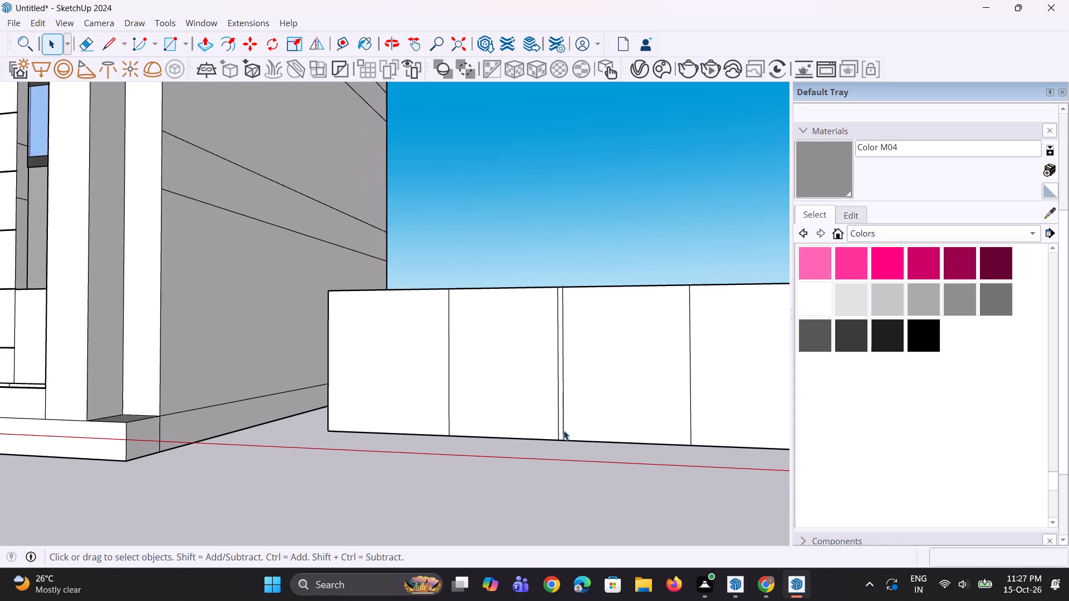
Copy the front top edge of the panel's second bay from the building 2" down its face.
{"action": "middle_click_drag", "start_coordinate": [569, 420], "coordinate": [573, 448]}
{"action": "scroll", "coordinate": [574, 449], "scroll_direction": "up", "scroll_amount": 2}
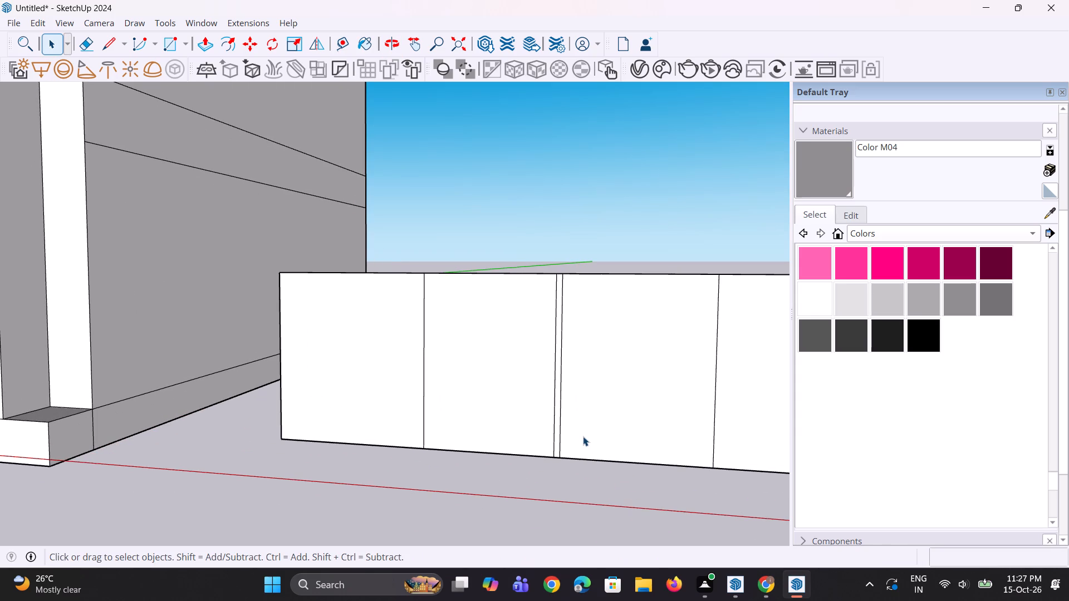
{"action": "scroll", "coordinate": [582, 432], "scroll_direction": "down", "scroll_amount": 4}
{"action": "scroll", "coordinate": [421, 392], "scroll_direction": "down", "scroll_amount": 3}
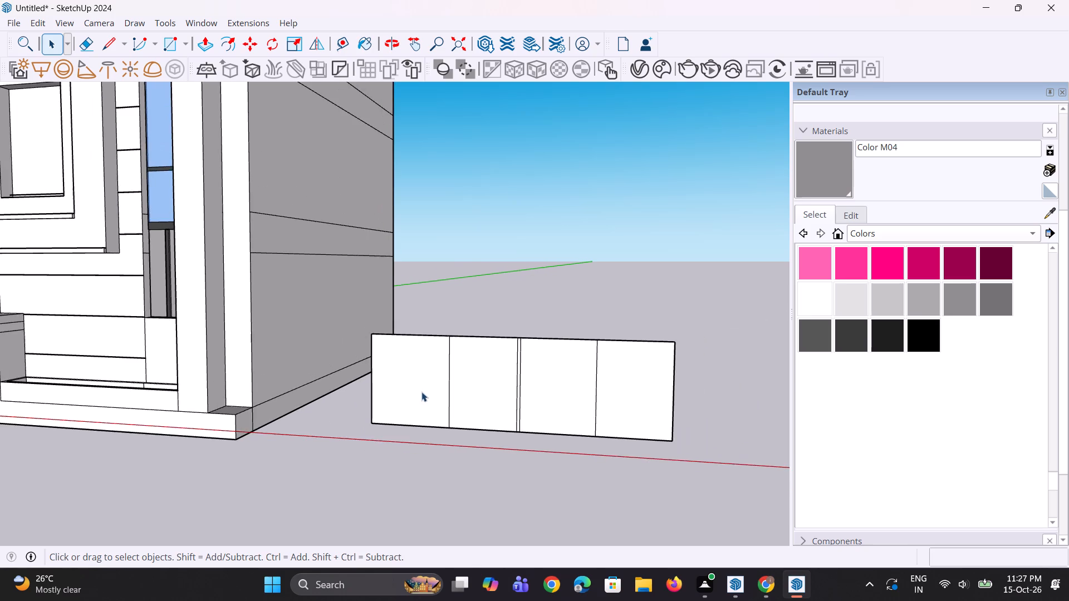
{"action": "middle_click_drag", "start_coordinate": [503, 379], "coordinate": [509, 442]}
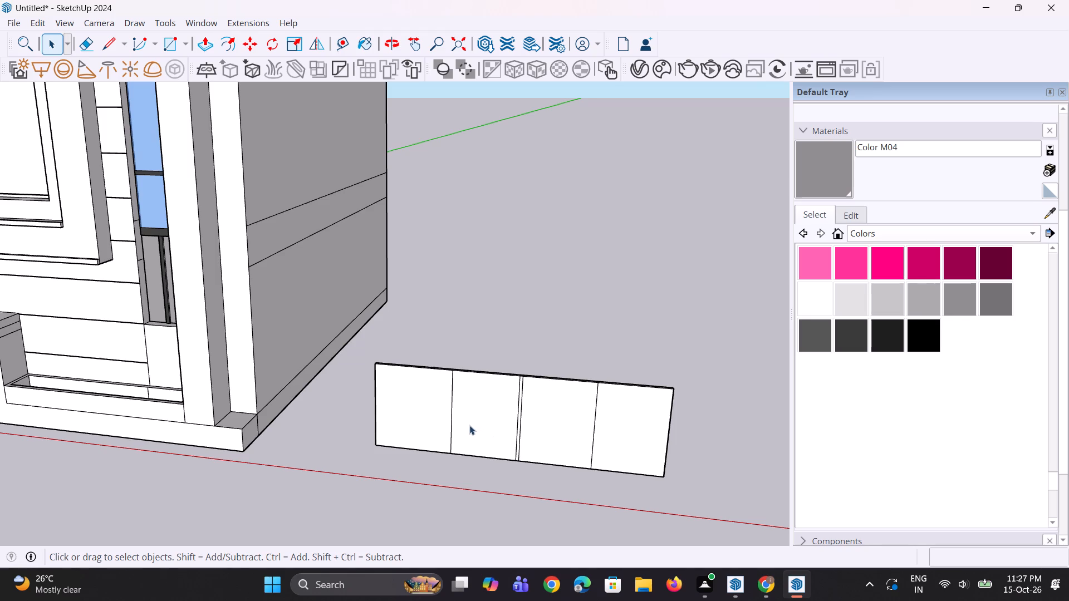
{"action": "scroll", "coordinate": [468, 388], "scroll_direction": "up", "scroll_amount": 2}
{"action": "middle_click_drag", "start_coordinate": [468, 378], "coordinate": [474, 338]}
{"action": "scroll", "coordinate": [480, 353], "scroll_direction": "up", "scroll_amount": 4}
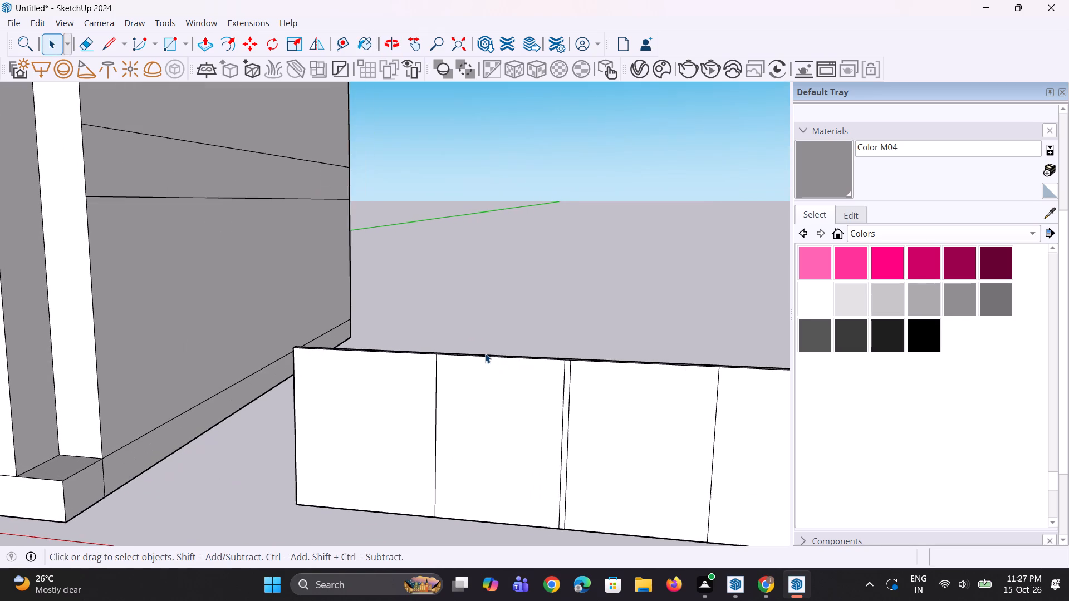
{"action": "left_click", "coordinate": [487, 359]}
{"action": "scroll", "coordinate": [512, 362], "scroll_direction": "up", "scroll_amount": 2}
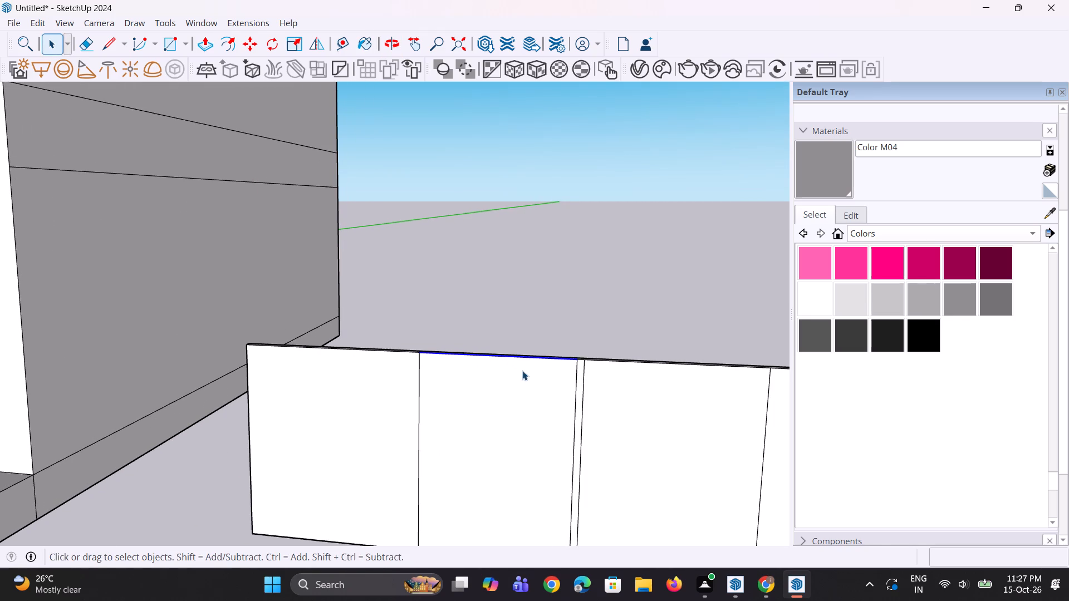
{"action": "key", "text": "m"}
{"action": "left_click", "coordinate": [575, 359]}
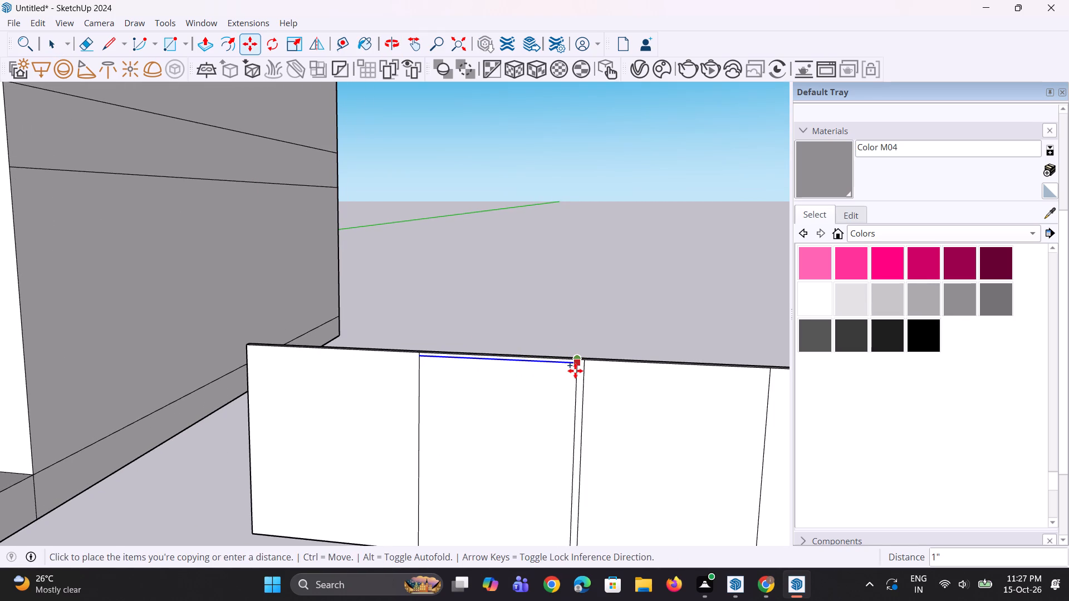
{"action": "type", "text": "2\""}
{"action": "key", "text": "Return"}
{"action": "middle_click_drag", "start_coordinate": [557, 395], "coordinate": [549, 370]}
{"action": "key", "text": "space"}
{"action": "key", "text": "space"}
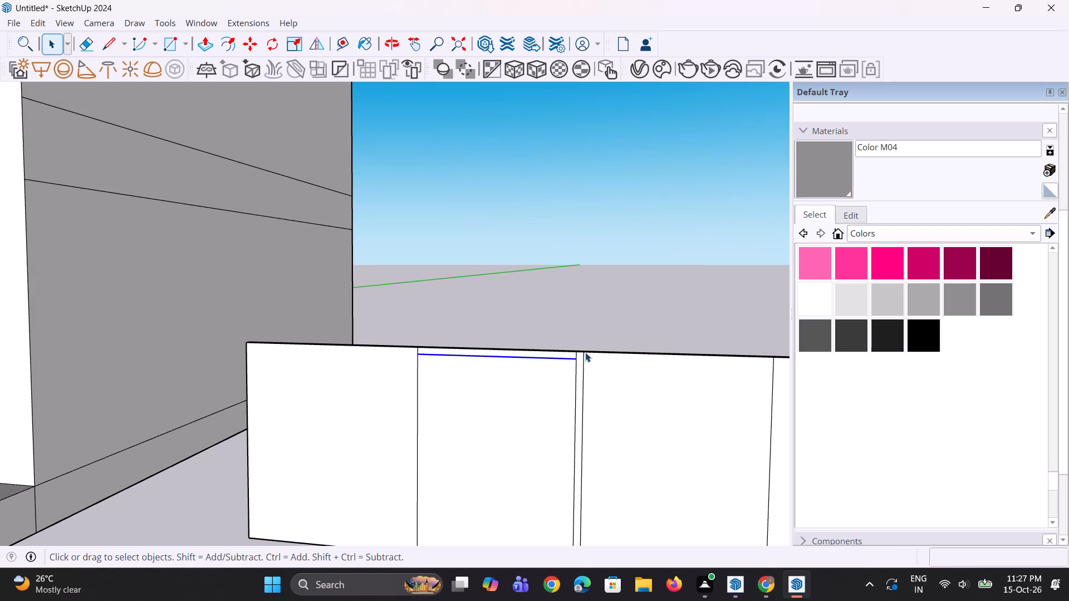
Copy the third bay's top edge downward, level with the inset line in the second bay.
{"action": "left_click", "coordinate": [585, 352]}
{"action": "scroll", "coordinate": [586, 352], "scroll_direction": "up", "scroll_amount": 2}
{"action": "key", "text": "m"}
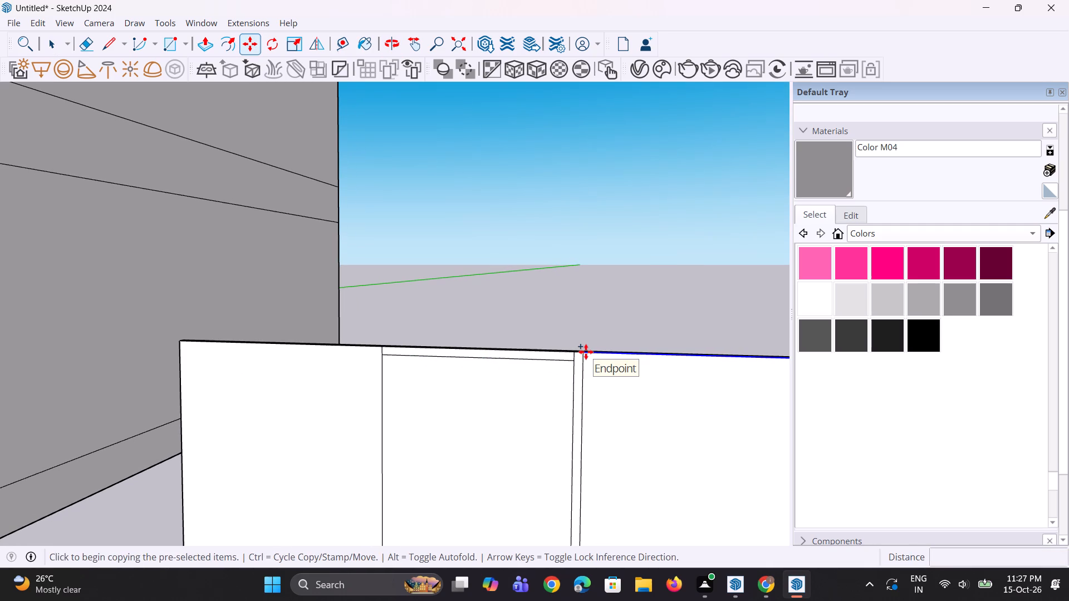
{"action": "left_click", "coordinate": [586, 352]}
{"action": "left_click", "coordinate": [580, 361]}
{"action": "scroll", "coordinate": [482, 382], "scroll_direction": "down", "scroll_amount": 8}
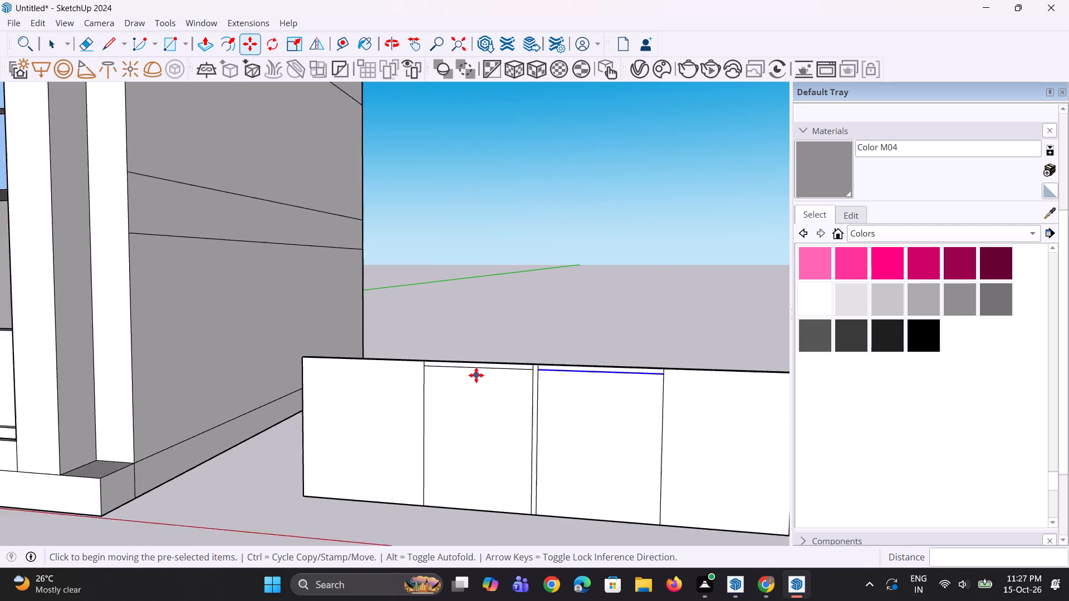
{"action": "scroll", "coordinate": [476, 375], "scroll_direction": "down", "scroll_amount": 1}
{"action": "key", "text": "space"}
{"action": "key", "text": "space"}
Copy the second bay's bottom edge slightly upward to form a narrow bottom border strip.
{"action": "scroll", "coordinate": [463, 481], "scroll_direction": "up", "scroll_amount": 6}
{"action": "left_click", "coordinate": [544, 477]}
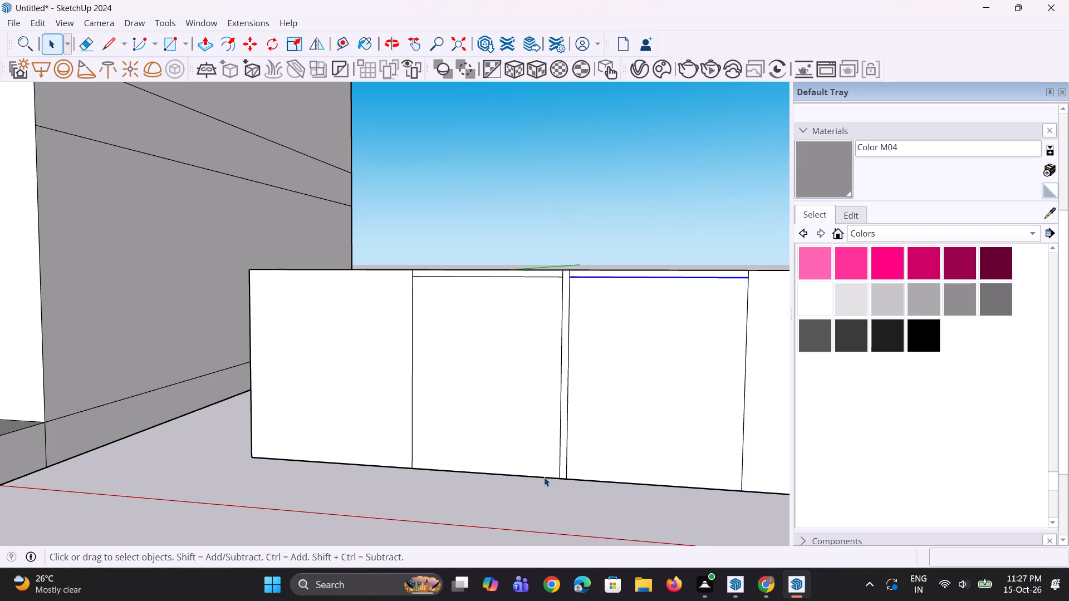
{"action": "scroll", "coordinate": [546, 477], "scroll_direction": "up", "scroll_amount": 4}
{"action": "key", "text": "m"}
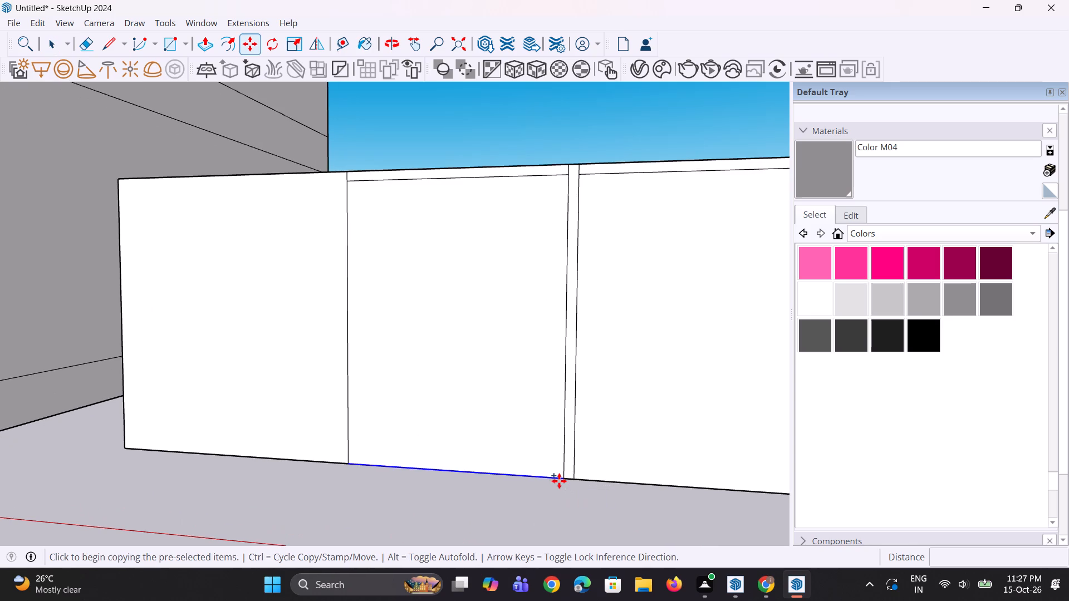
{"action": "scroll", "coordinate": [559, 481], "scroll_direction": "up", "scroll_amount": 2}
{"action": "left_click", "coordinate": [568, 479]}
{"action": "left_click", "coordinate": [567, 466]}
{"action": "scroll", "coordinate": [497, 473], "scroll_direction": "down", "scroll_amount": 5}
{"action": "key", "text": "space"}
{"action": "key", "text": "space"}
Copy the third bay's bottom edge upward to continue the narrow bottom border strip.
{"action": "left_click", "coordinate": [595, 480]}
{"action": "scroll", "coordinate": [576, 479], "scroll_direction": "up", "scroll_amount": 3}
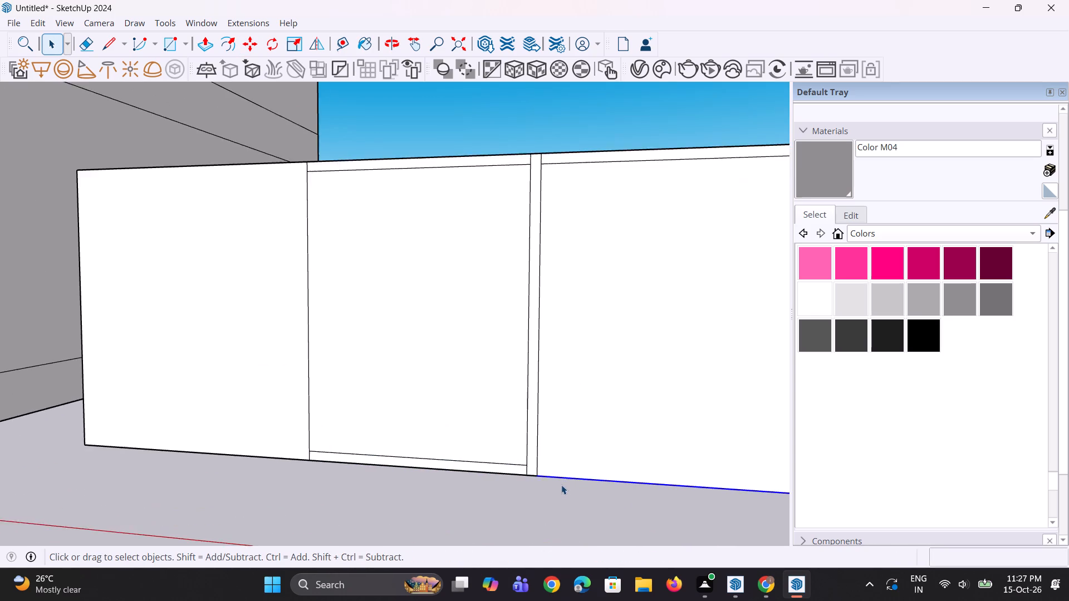
{"action": "scroll", "coordinate": [561, 485], "scroll_direction": "up", "scroll_amount": 3}
{"action": "key", "text": "m"}
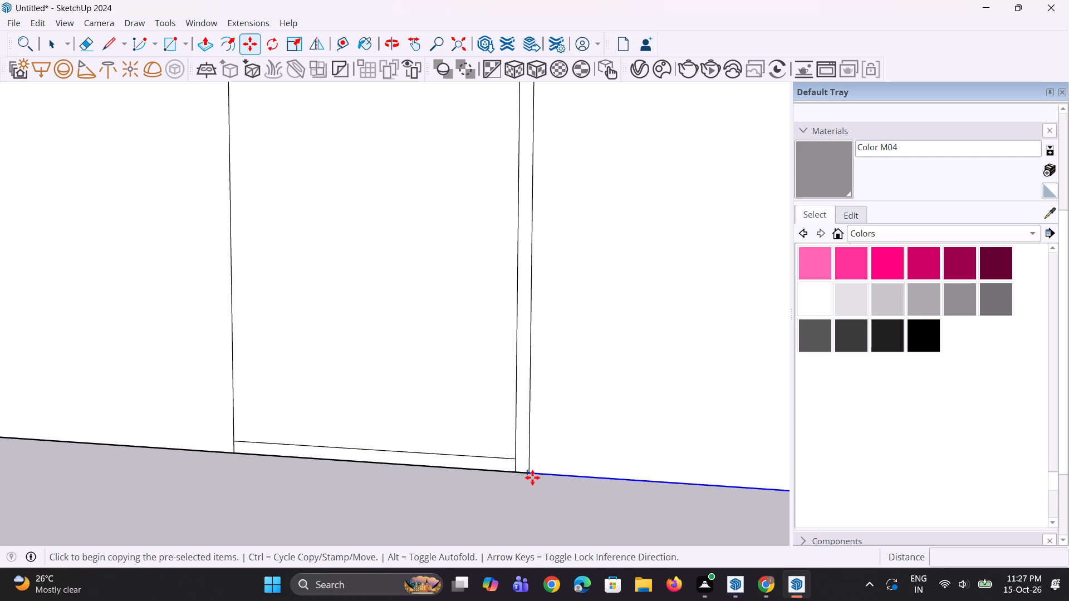
{"action": "left_click", "coordinate": [532, 477]}
{"action": "left_click", "coordinate": [532, 462]}
{"action": "scroll", "coordinate": [503, 476], "scroll_direction": "down", "scroll_amount": 4}
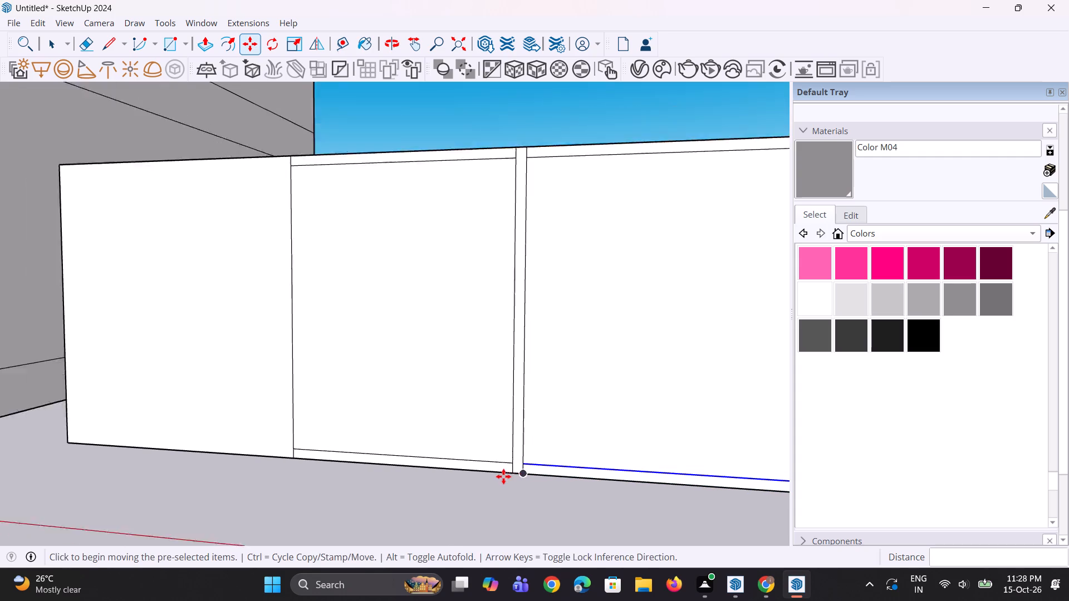
{"action": "scroll", "coordinate": [503, 476], "scroll_direction": "down", "scroll_amount": 1}
{"action": "key", "text": "space"}
{"action": "key", "text": "space"}
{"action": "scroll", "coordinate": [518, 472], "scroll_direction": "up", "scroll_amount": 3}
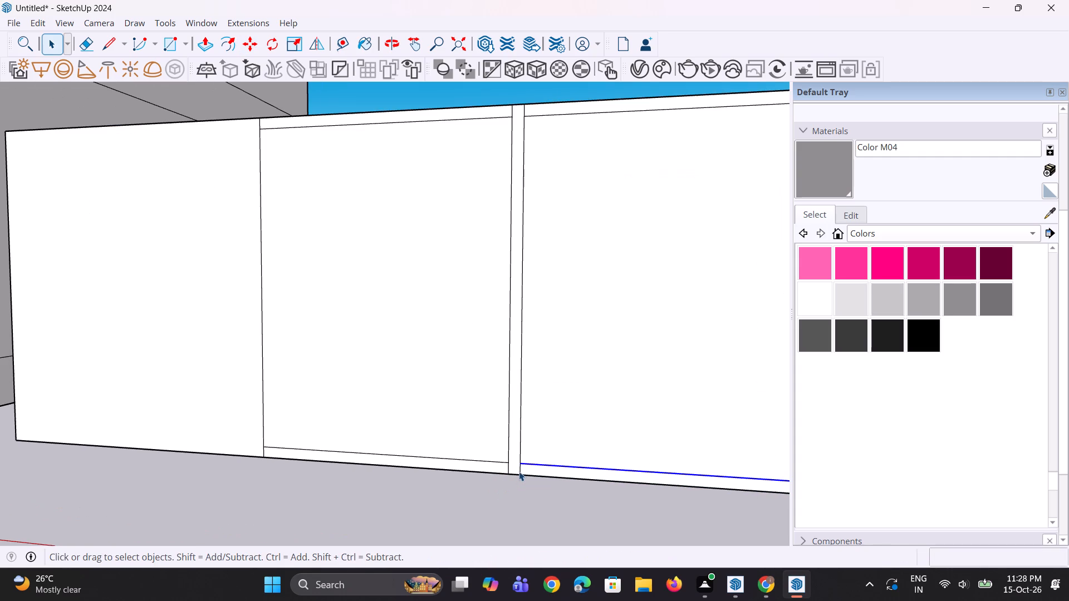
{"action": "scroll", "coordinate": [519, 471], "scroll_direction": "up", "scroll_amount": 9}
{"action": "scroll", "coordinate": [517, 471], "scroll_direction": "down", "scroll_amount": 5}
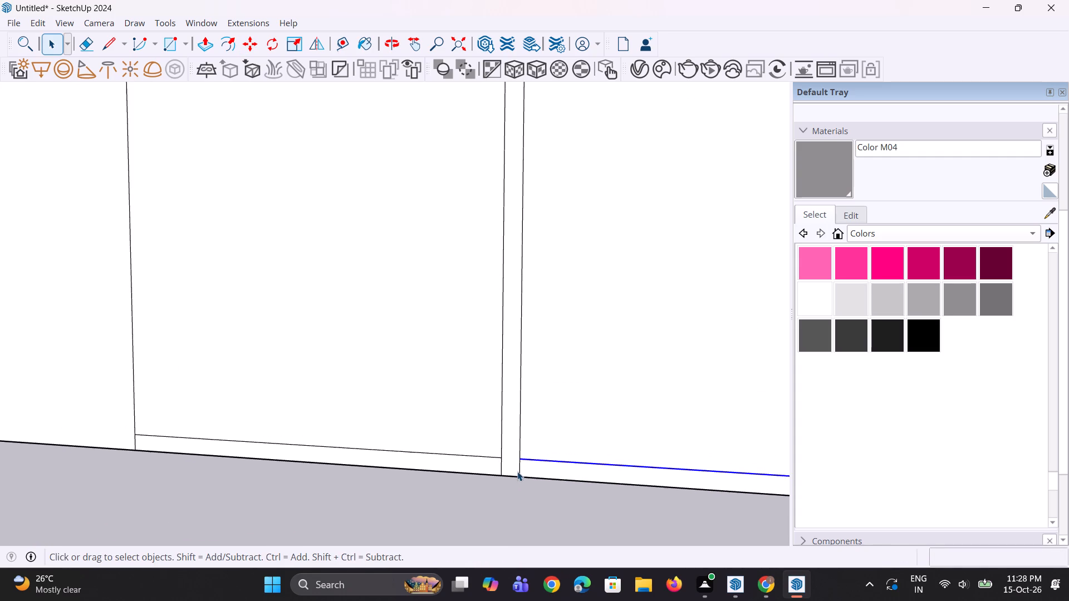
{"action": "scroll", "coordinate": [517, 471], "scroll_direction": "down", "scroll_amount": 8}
Copy the bottom edge of the bay nearest the building upward, level with the second bay's bottom inset line.
{"action": "scroll", "coordinate": [409, 464], "scroll_direction": "up", "scroll_amount": 3}
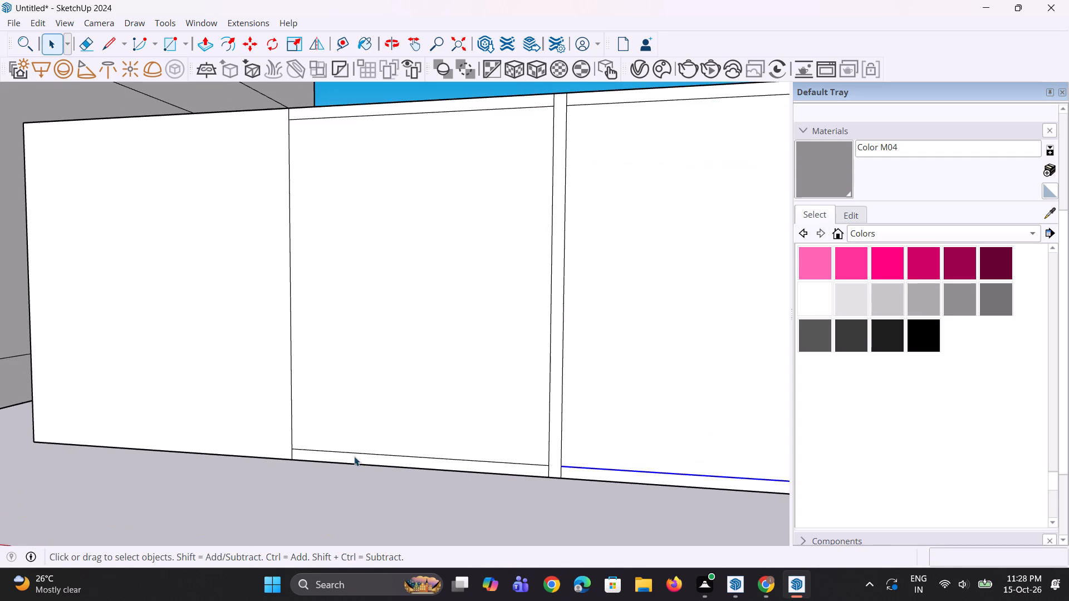
{"action": "scroll", "coordinate": [353, 456], "scroll_direction": "down", "scroll_amount": 4}
{"action": "left_click", "coordinate": [290, 457]}
{"action": "scroll", "coordinate": [290, 456], "scroll_direction": "up", "scroll_amount": 2}
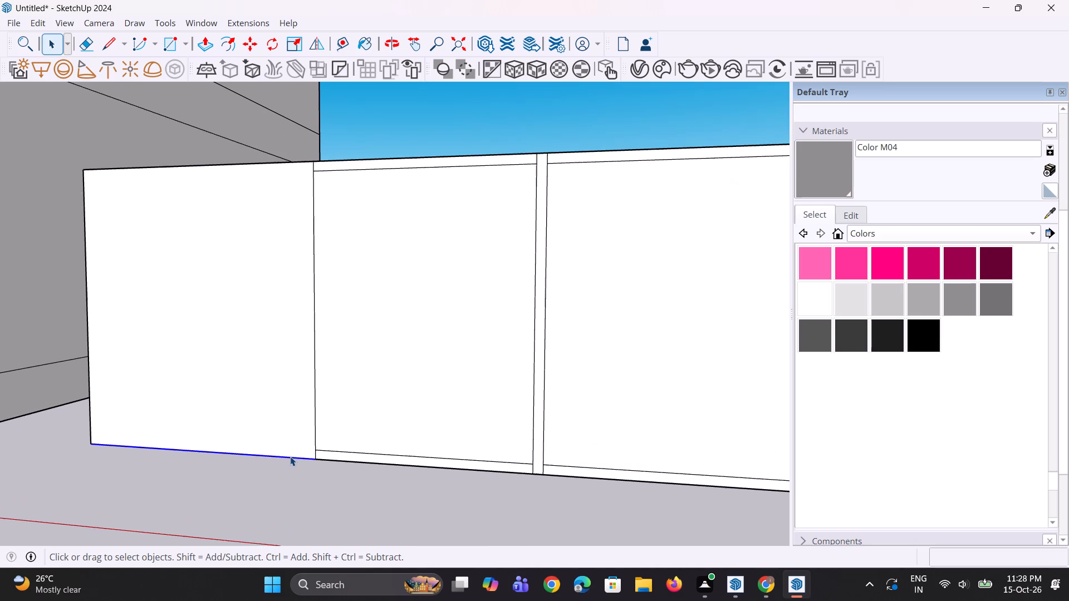
{"action": "key", "text": "m"}
{"action": "scroll", "coordinate": [298, 454], "scroll_direction": "up", "scroll_amount": 3}
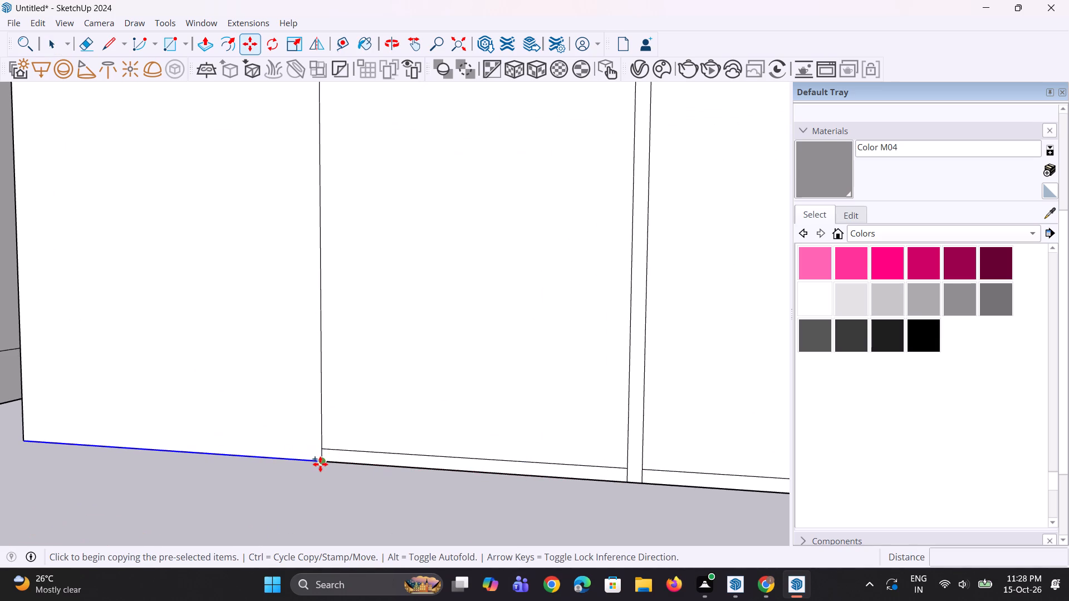
{"action": "left_click", "coordinate": [320, 464]}
{"action": "left_click", "coordinate": [323, 452]}
{"action": "scroll", "coordinate": [342, 465], "scroll_direction": "down", "scroll_amount": 5}
{"action": "key", "text": "space"}
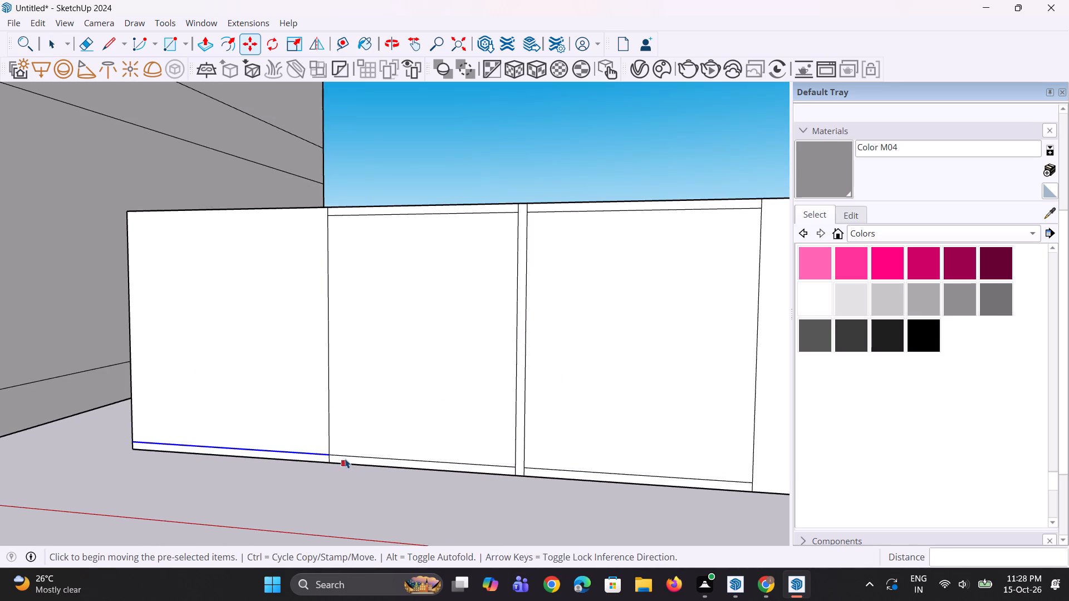
{"action": "key", "text": "space"}
Copy the panel's front vertical edge nearest the building 2" inward.
{"action": "scroll", "coordinate": [178, 421], "scroll_direction": "up", "scroll_amount": 1}
{"action": "left_click", "coordinate": [128, 403]}
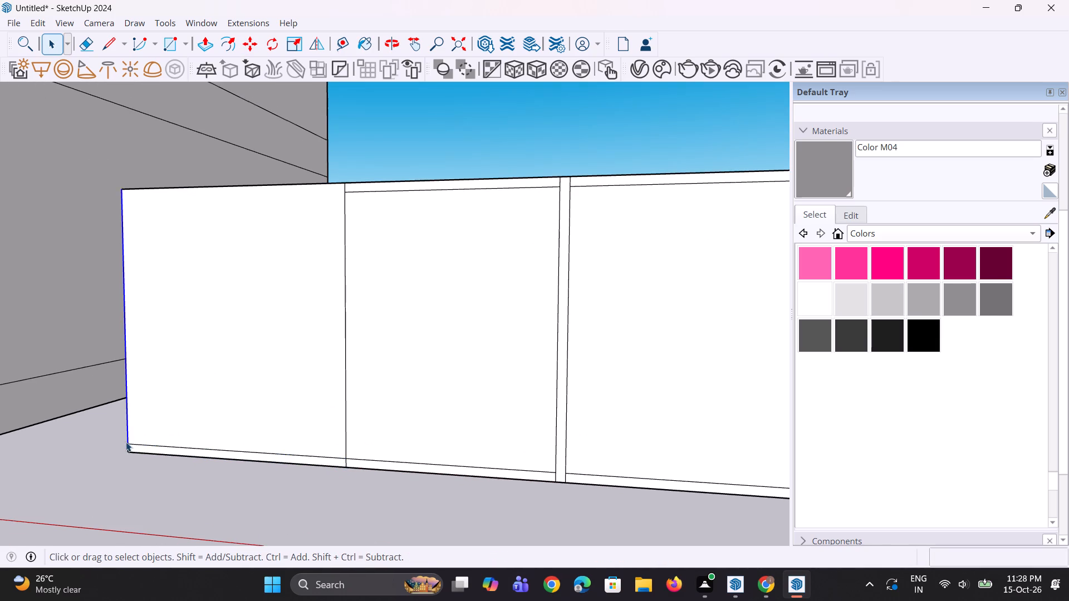
{"action": "scroll", "coordinate": [126, 442], "scroll_direction": "up", "scroll_amount": 1}
{"action": "key", "text": "m"}
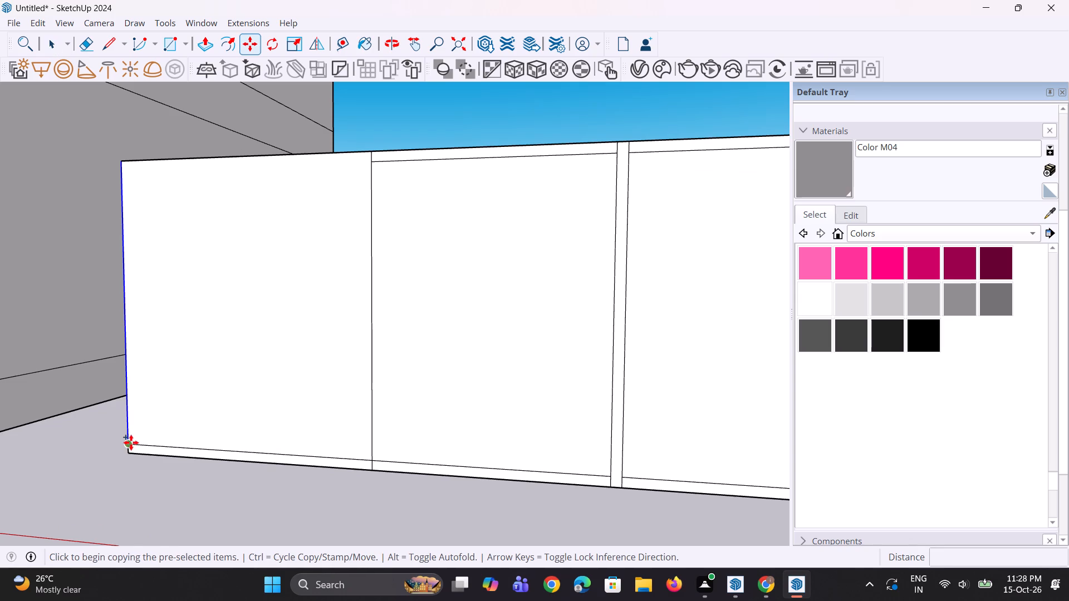
{"action": "left_click", "coordinate": [130, 442]}
{"action": "left_click", "coordinate": [138, 444]}
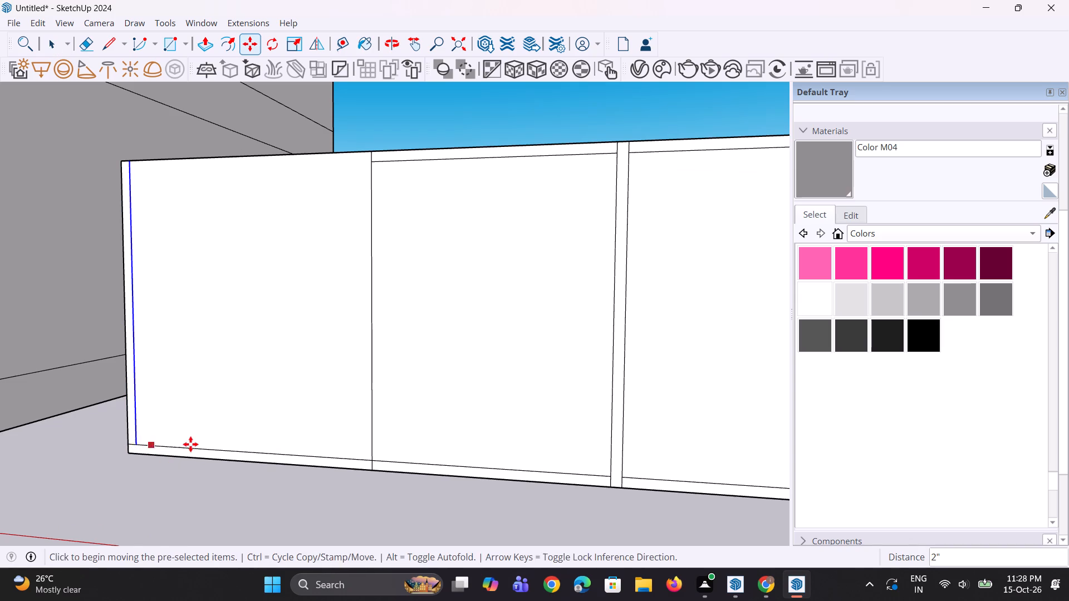
{"action": "scroll", "coordinate": [191, 444], "scroll_direction": "down", "scroll_amount": 5}
{"action": "key", "text": "space"}
{"action": "key", "text": "space"}
Copy the top edge of the bay nearest the building 2" down, level with the neighbouring inset line.
{"action": "scroll", "coordinate": [238, 312], "scroll_direction": "up", "scroll_amount": 1}
{"action": "left_click", "coordinate": [281, 260]}
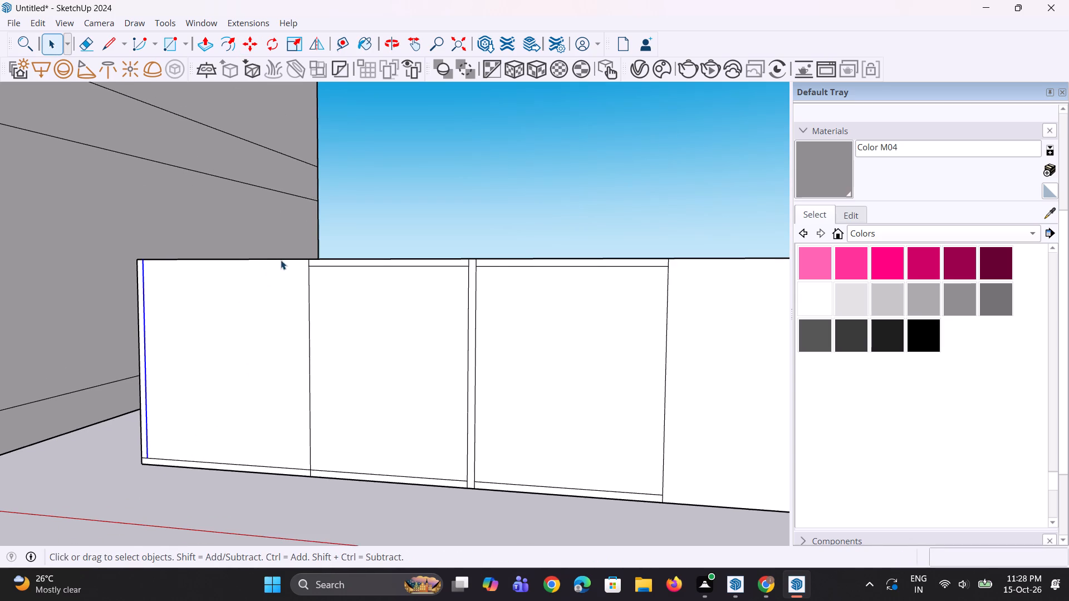
{"action": "scroll", "coordinate": [293, 259], "scroll_direction": "up", "scroll_amount": 4}
{"action": "key", "text": "m"}
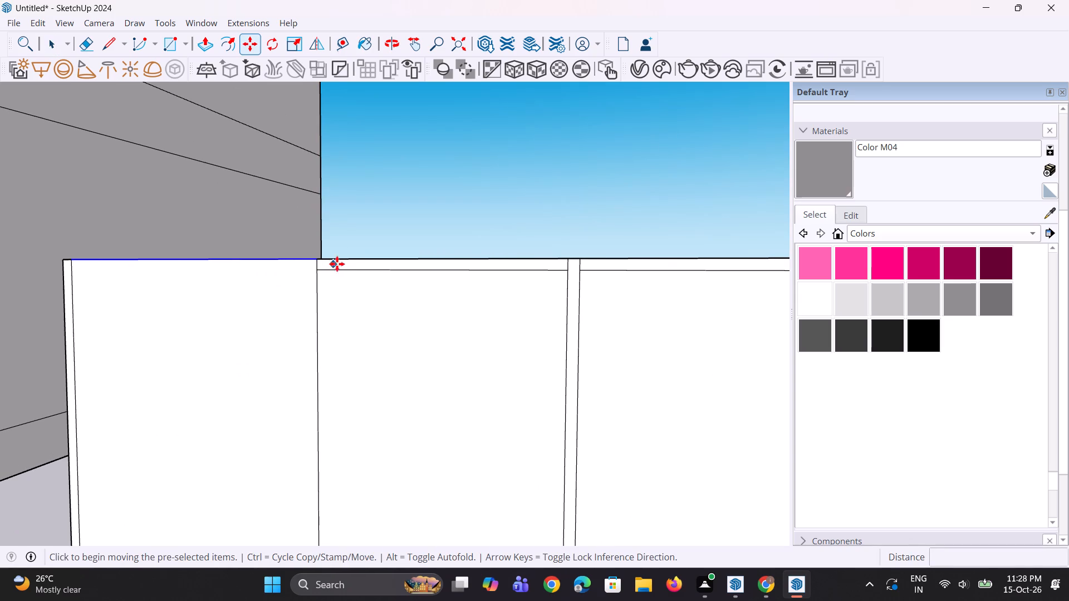
{"action": "scroll", "coordinate": [334, 261], "scroll_direction": "up", "scroll_amount": 1}
{"action": "left_click", "coordinate": [309, 262]}
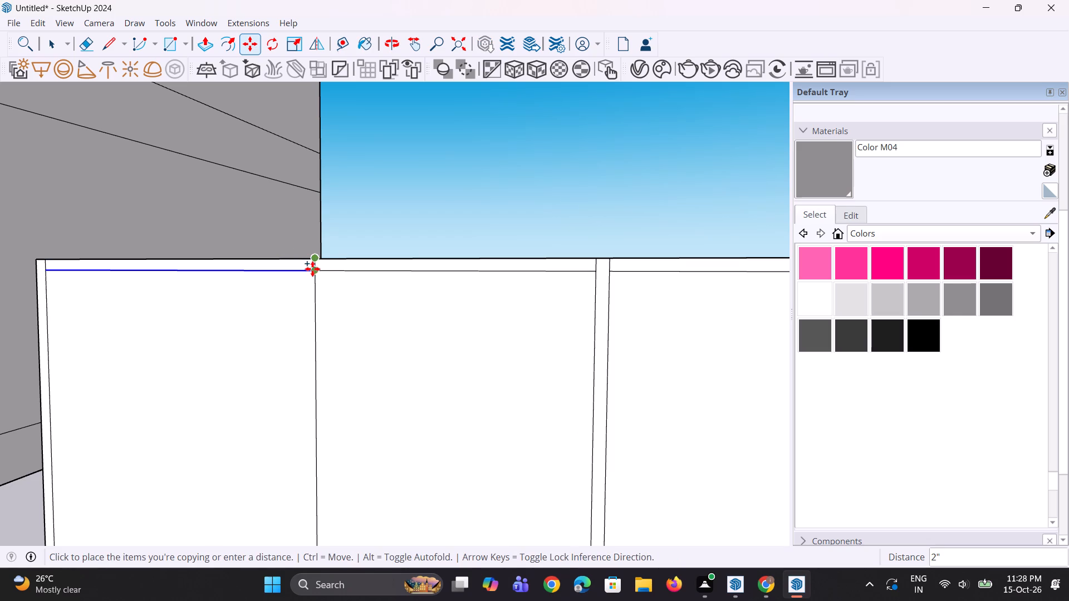
{"action": "left_click", "coordinate": [312, 271]}
{"action": "scroll", "coordinate": [259, 352], "scroll_direction": "down", "scroll_amount": 10}
{"action": "key", "text": "space"}
{"action": "key", "text": "space"}
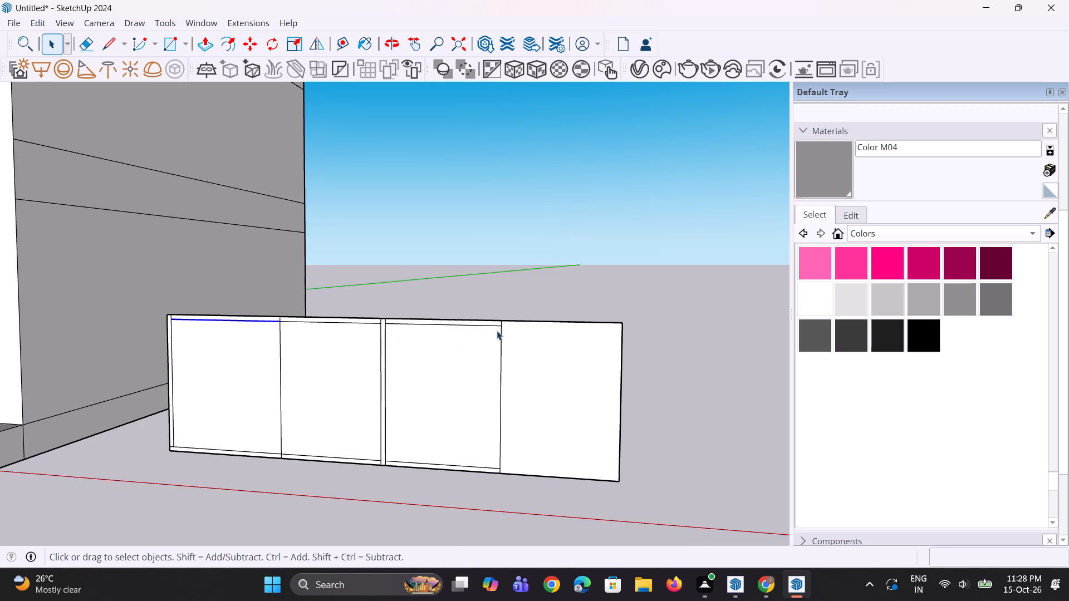
Copy the top edge of the bay farthest from the building down, level with the neighbouring bay's top inset line.
{"action": "scroll", "coordinate": [503, 327], "scroll_direction": "up", "scroll_amount": 3}
{"action": "left_click", "coordinate": [514, 319]}
{"action": "scroll", "coordinate": [509, 323], "scroll_direction": "up", "scroll_amount": 2}
{"action": "key", "text": "m"}
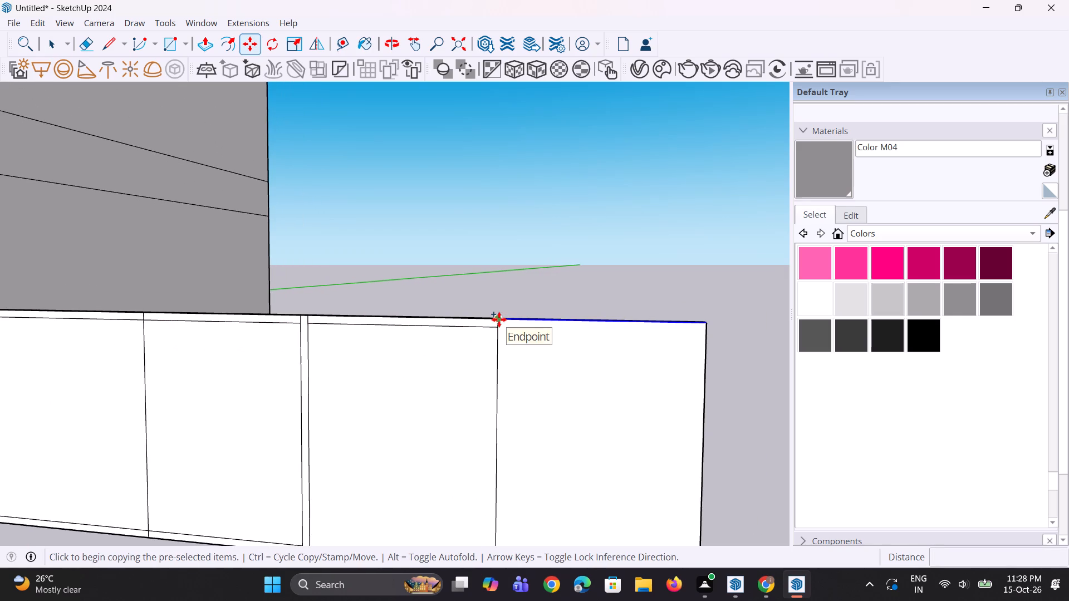
{"action": "left_click", "coordinate": [499, 319]}
{"action": "left_click", "coordinate": [498, 327]}
{"action": "scroll", "coordinate": [499, 331], "scroll_direction": "down", "scroll_amount": 5}
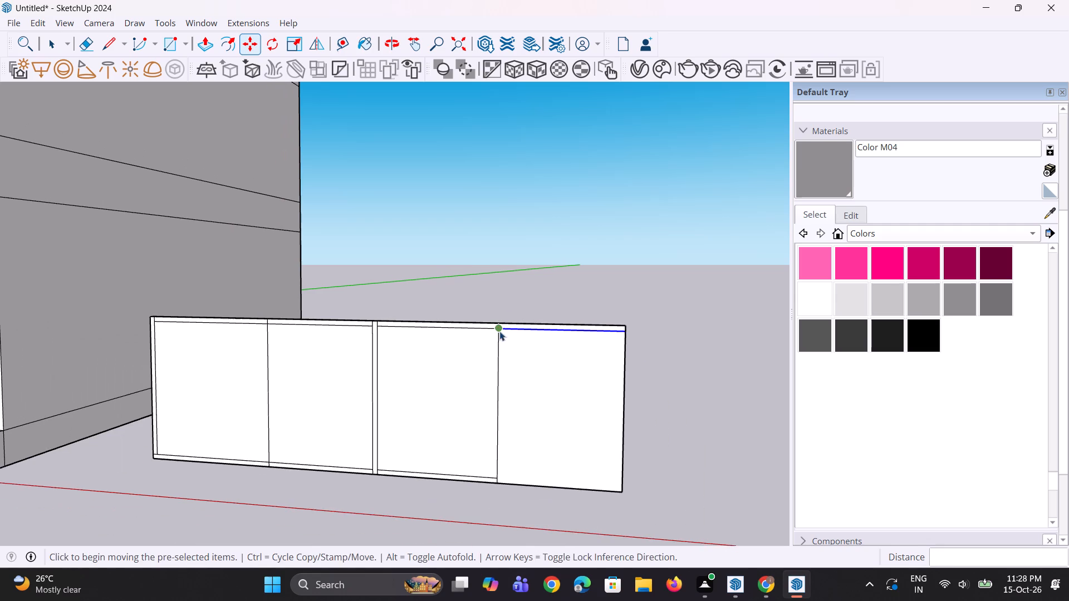
{"action": "key", "text": "space"}
{"action": "key", "text": "space"}
Copy the panel's front vertical edge farthest from the building slightly inward to form a narrow side border strip.
{"action": "left_click", "coordinate": [678, 362]}
{"action": "scroll", "coordinate": [628, 408], "scroll_direction": "up", "scroll_amount": 3}
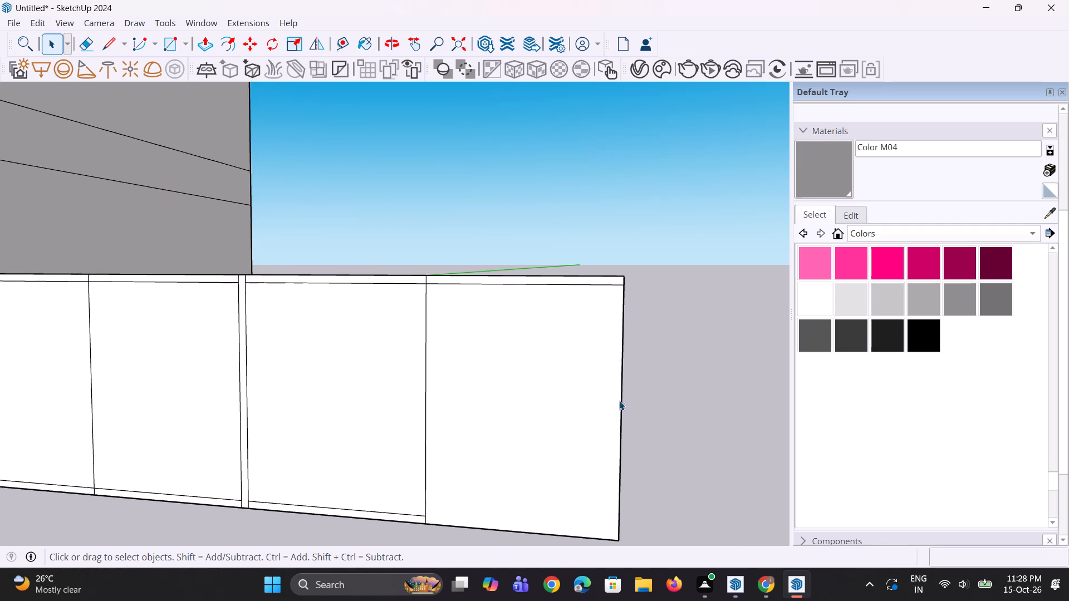
{"action": "left_click", "coordinate": [620, 401]}
{"action": "left_click", "coordinate": [619, 404]}
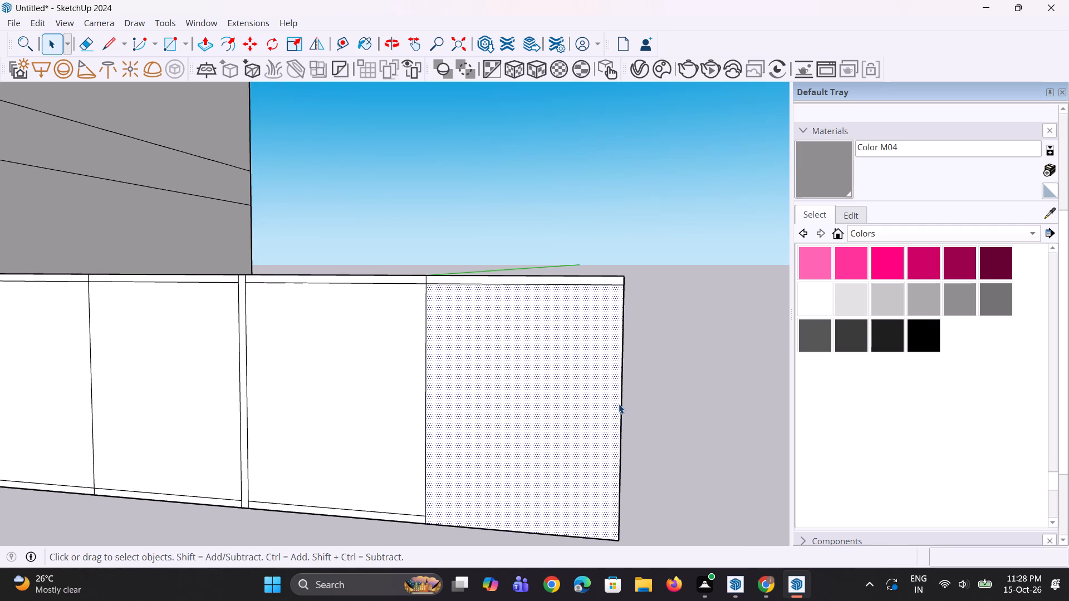
{"action": "left_click", "coordinate": [621, 411]}
{"action": "scroll", "coordinate": [602, 375], "scroll_direction": "down", "scroll_amount": 5}
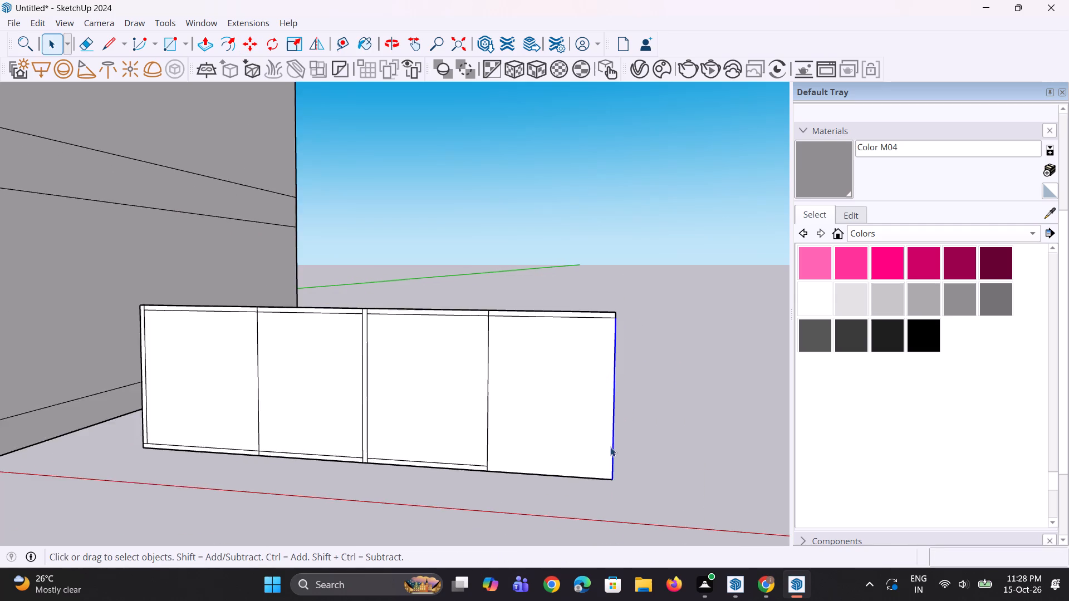
{"action": "scroll", "coordinate": [610, 459], "scroll_direction": "up", "scroll_amount": 4}
{"action": "scroll", "coordinate": [608, 496], "scroll_direction": "down", "scroll_amount": 1}
{"action": "scroll", "coordinate": [608, 496], "scroll_direction": "up", "scroll_amount": 1}
{"action": "scroll", "coordinate": [608, 496], "scroll_direction": "down", "scroll_amount": 1}
{"action": "scroll", "coordinate": [608, 496], "scroll_direction": "up", "scroll_amount": 1}
{"action": "scroll", "coordinate": [608, 496], "scroll_direction": "down", "scroll_amount": 1}
{"action": "scroll", "coordinate": [608, 496], "scroll_direction": "up", "scroll_amount": 1}
{"action": "scroll", "coordinate": [608, 496], "scroll_direction": "down", "scroll_amount": 1}
{"action": "key", "text": "m"}
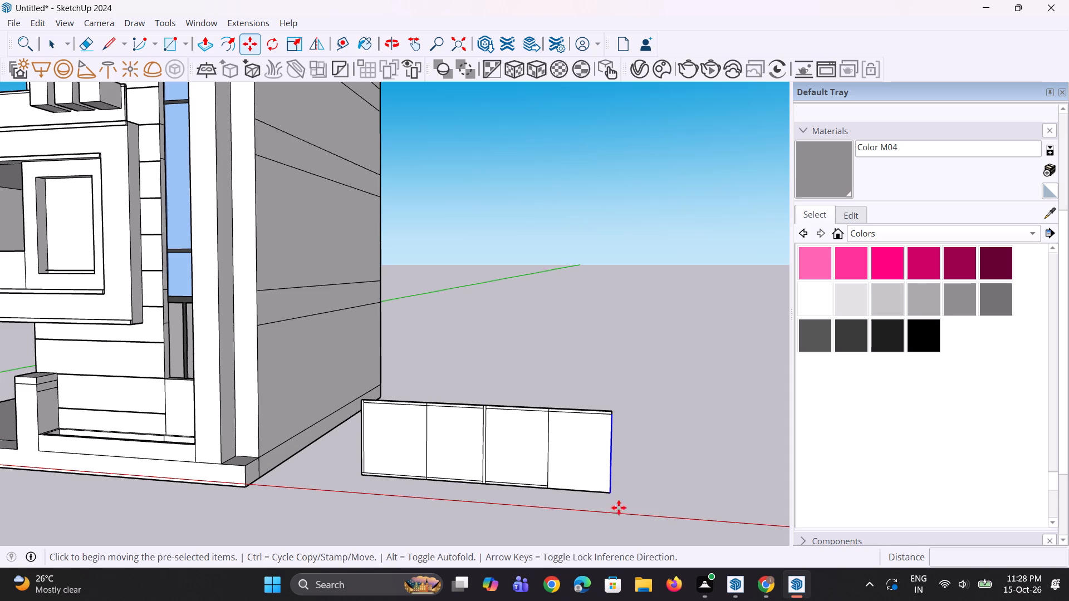
{"action": "scroll", "coordinate": [619, 498], "scroll_direction": "up", "scroll_amount": 16}
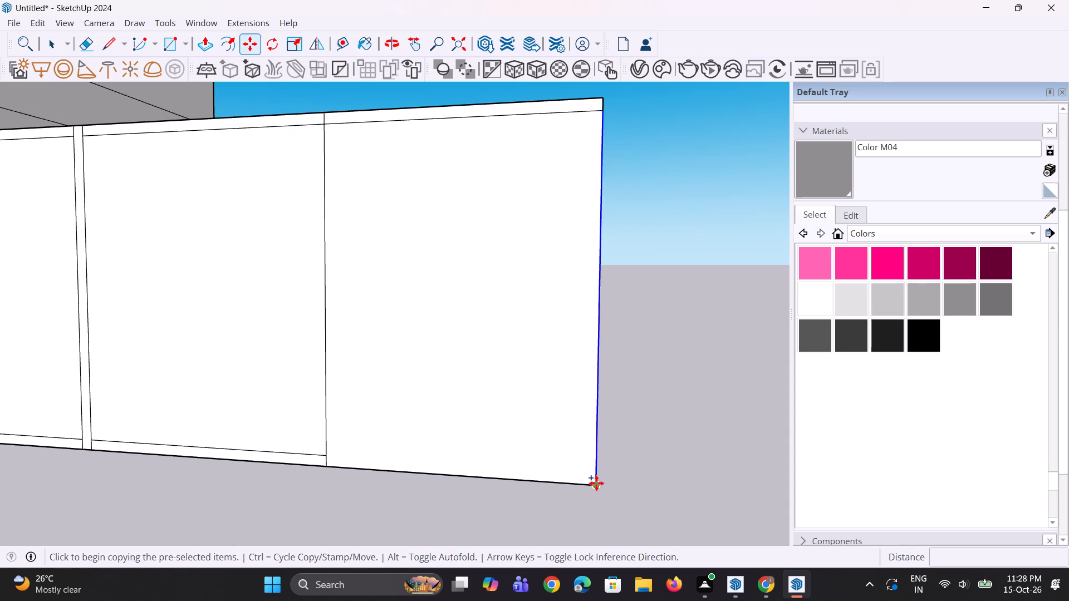
{"action": "left_click", "coordinate": [596, 483]}
{"action": "left_click", "coordinate": [587, 483]}
{"action": "key", "text": "space"}
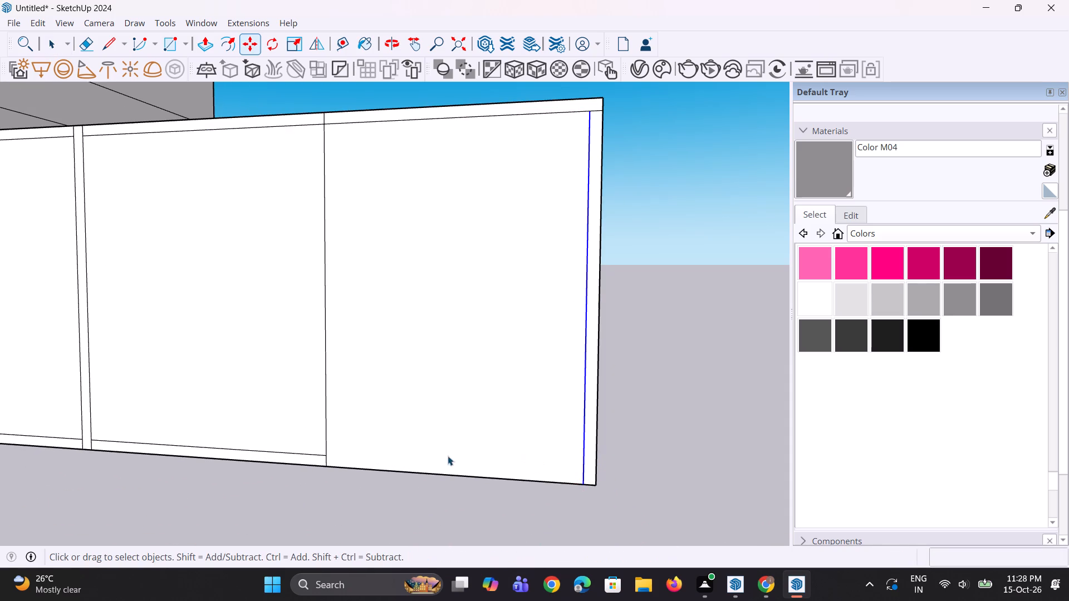
Copy the farthest bay's bottom edge upward, level with the third bay's bottom inset line.
{"action": "left_click", "coordinate": [362, 468]}
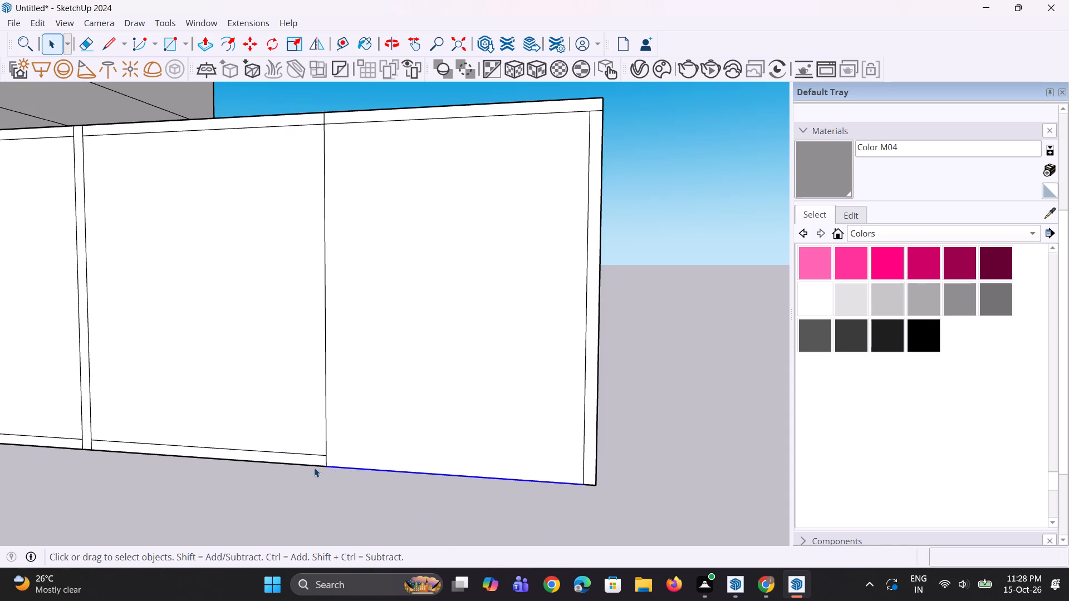
{"action": "key", "text": "m"}
{"action": "left_click", "coordinate": [327, 464]}
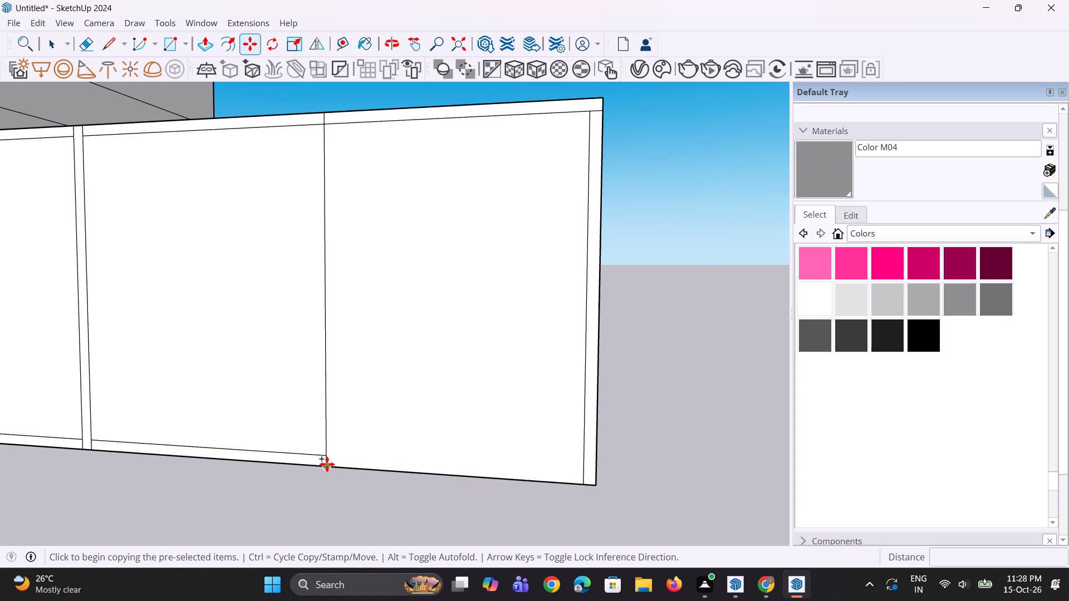
{"action": "left_click", "coordinate": [327, 456]}
{"action": "scroll", "coordinate": [427, 475], "scroll_direction": "down", "scroll_amount": 4}
{"action": "key", "text": "space"}
{"action": "key", "text": "space"}
Erase the line stubs crossing the bottom border strip at the farthest corner and at the third-fourth bay divider.
{"action": "scroll", "coordinate": [479, 480], "scroll_direction": "up", "scroll_amount": 3}
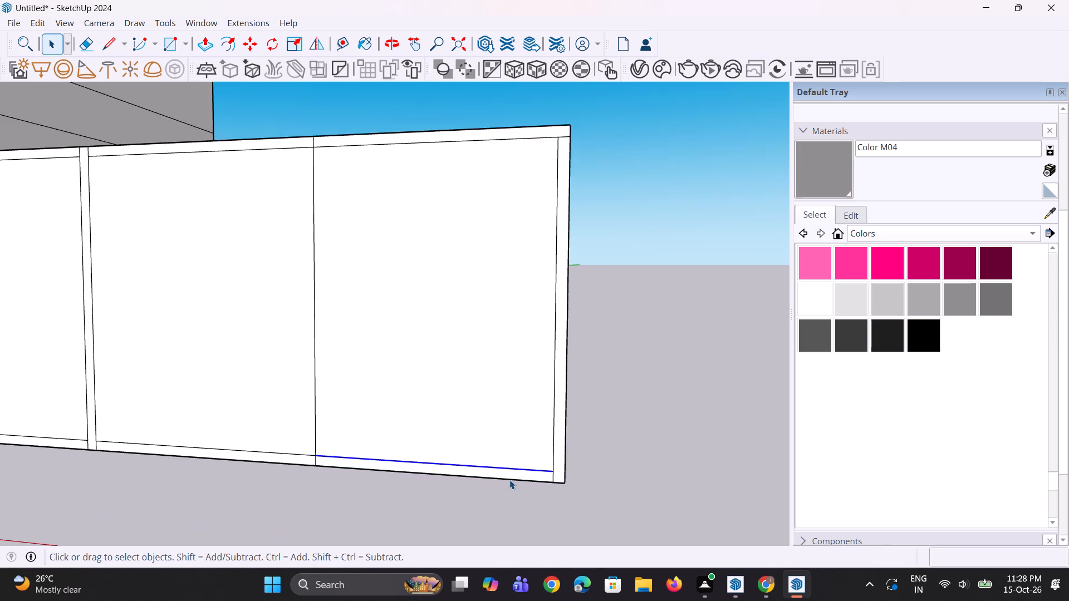
{"action": "scroll", "coordinate": [515, 482], "scroll_direction": "up", "scroll_amount": 3}
{"action": "key", "text": "e"}
{"action": "scroll", "coordinate": [545, 493], "scroll_direction": "up", "scroll_amount": 2}
{"action": "left_click", "coordinate": [573, 474]}
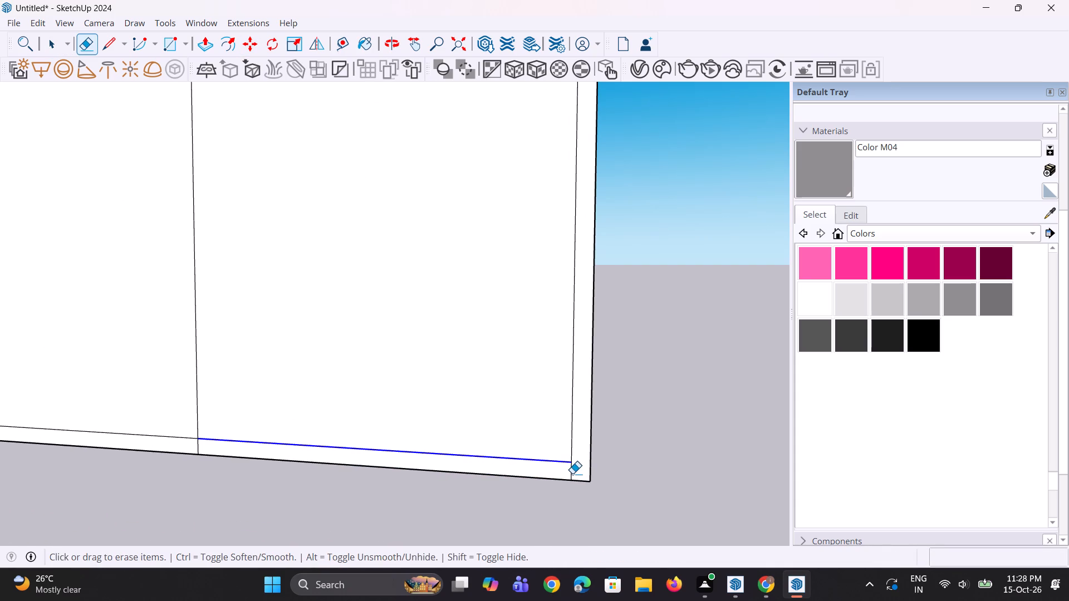
{"action": "left_click", "coordinate": [571, 474]}
{"action": "scroll", "coordinate": [290, 441], "scroll_direction": "up", "scroll_amount": 3}
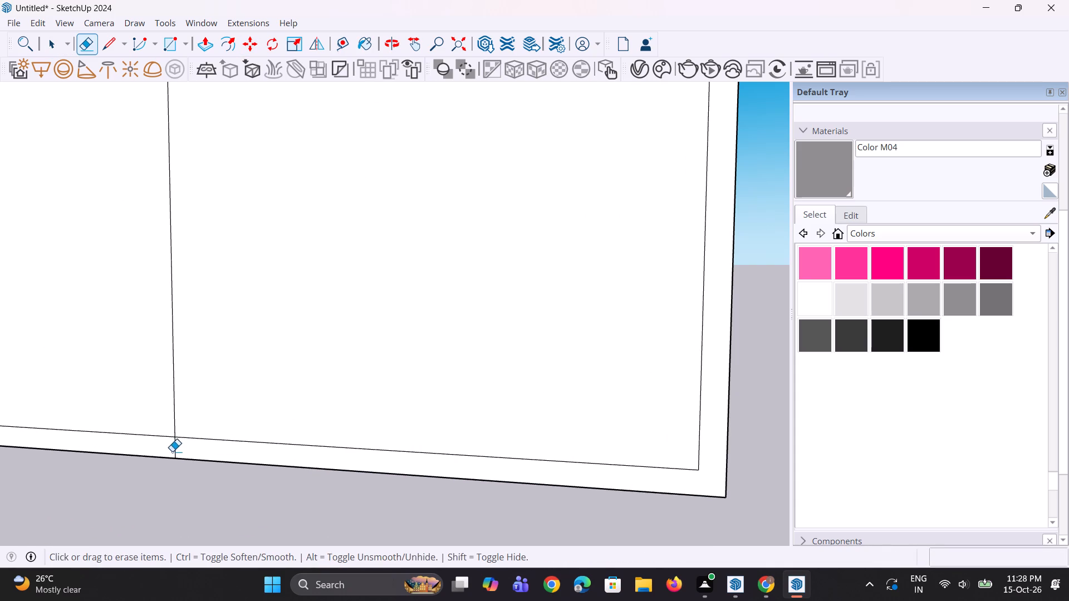
{"action": "left_click_drag", "start_coordinate": [172, 451], "coordinate": [180, 450]}
{"action": "scroll", "coordinate": [454, 476], "scroll_direction": "down", "scroll_amount": 5}
{"action": "scroll", "coordinate": [517, 480], "scroll_direction": "down", "scroll_amount": 9}
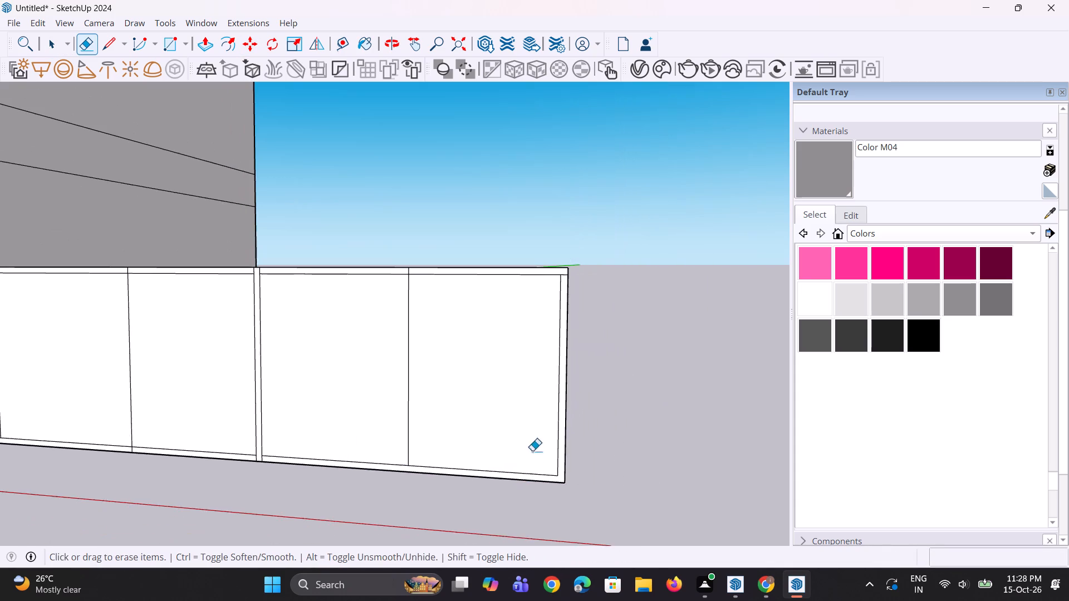
Erase the line stubs crossing the top border strip at the farthest corner and at the third-fourth bay divider.
{"action": "scroll", "coordinate": [578, 299], "scroll_direction": "up", "scroll_amount": 9}
{"action": "scroll", "coordinate": [558, 348], "scroll_direction": "down", "scroll_amount": 3}
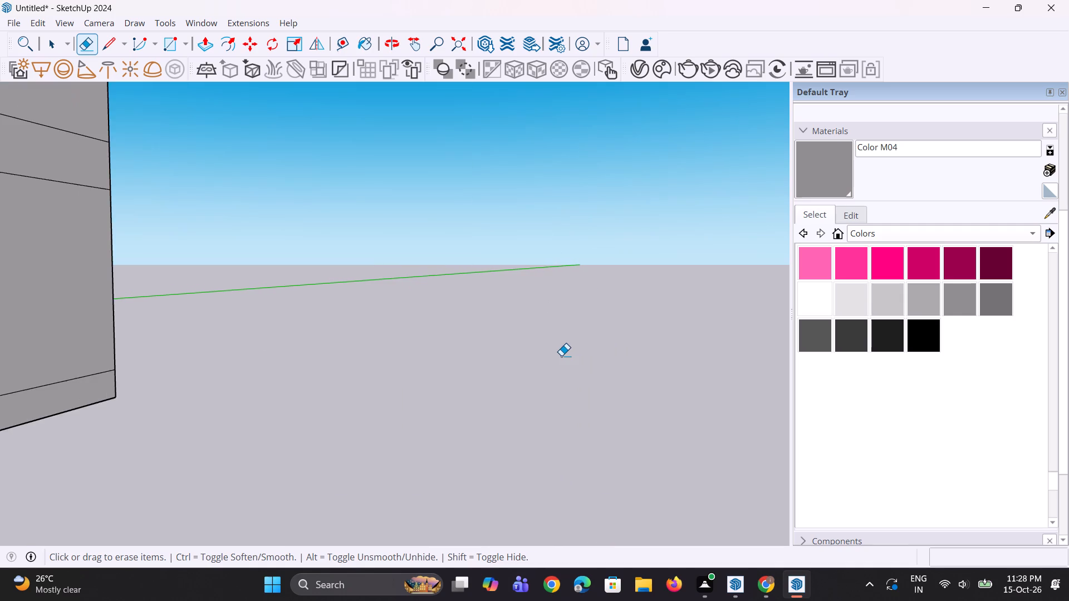
{"action": "scroll", "coordinate": [561, 356], "scroll_direction": "down", "scroll_amount": 5}
{"action": "scroll", "coordinate": [554, 415], "scroll_direction": "up", "scroll_amount": 5}
{"action": "left_click_drag", "start_coordinate": [565, 411], "coordinate": [567, 415]}
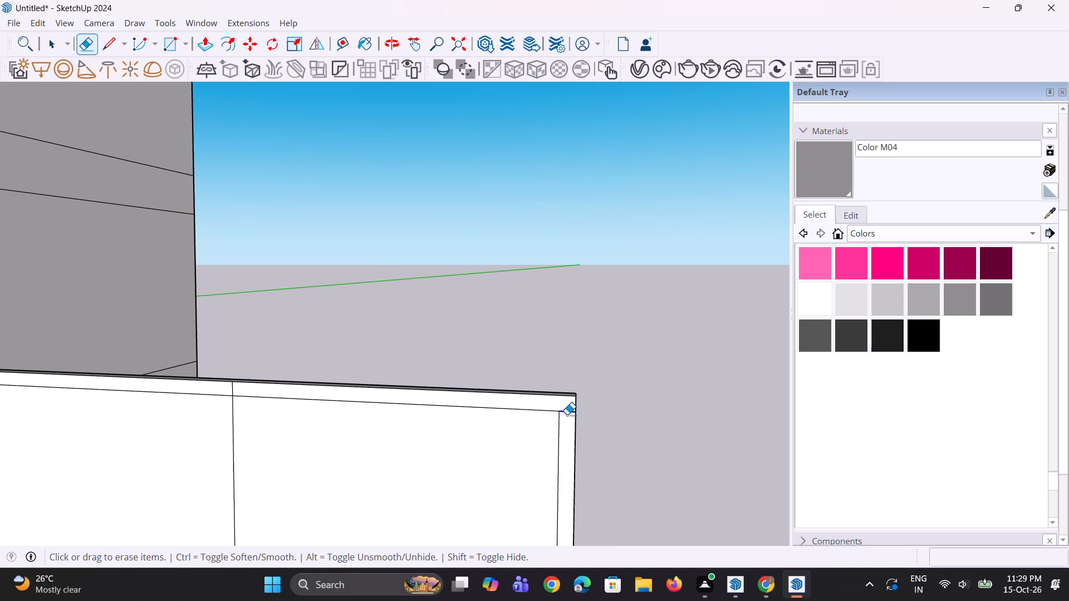
{"action": "left_click_drag", "start_coordinate": [567, 415], "coordinate": [567, 418]}
{"action": "scroll", "coordinate": [199, 372], "scroll_direction": "up", "scroll_amount": 2}
{"action": "scroll", "coordinate": [242, 399], "scroll_direction": "down", "scroll_amount": 2}
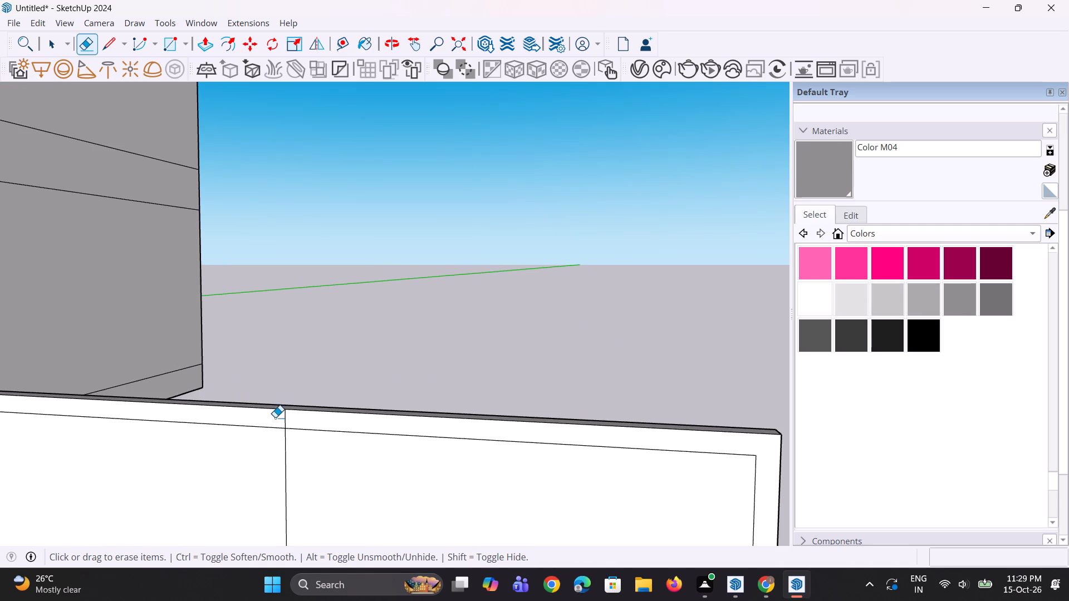
{"action": "left_click_drag", "start_coordinate": [279, 418], "coordinate": [302, 419]}
Erase the stubs of the narrow central strip's two vertical lines where they cross the top border.
{"action": "scroll", "coordinate": [546, 422], "scroll_direction": "down", "scroll_amount": 11}
{"action": "scroll", "coordinate": [288, 428], "scroll_direction": "up", "scroll_amount": 1}
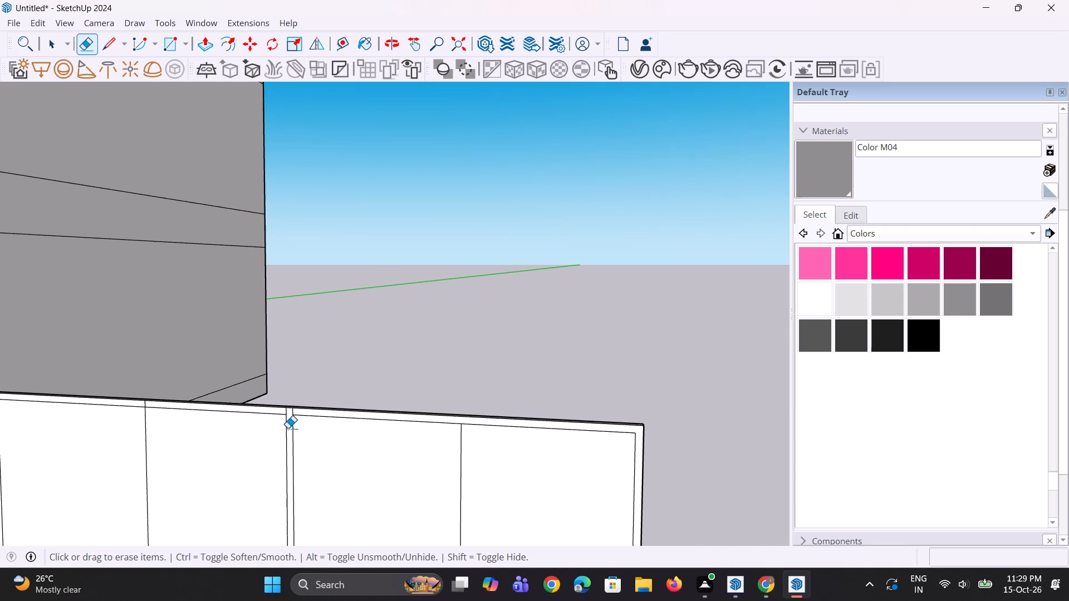
{"action": "scroll", "coordinate": [288, 428], "scroll_direction": "up", "scroll_amount": 11}
{"action": "left_click_drag", "start_coordinate": [272, 391], "coordinate": [344, 402]}
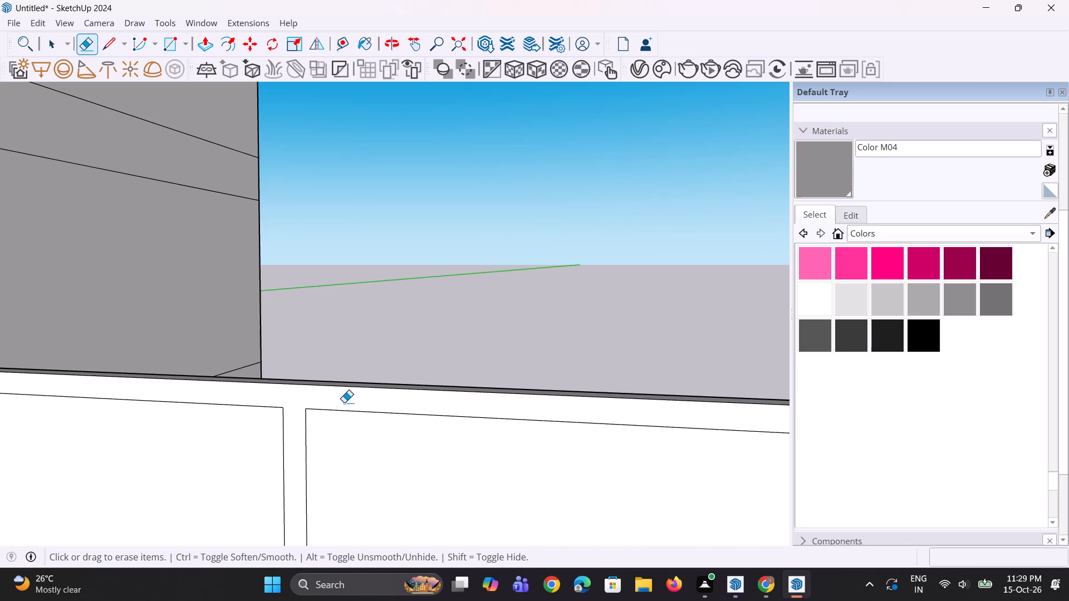
Erase only the stub of the divider between the two bays nearest the building where it crosses the top border.
{"action": "scroll", "coordinate": [344, 402], "scroll_direction": "down", "scroll_amount": 11}
{"action": "scroll", "coordinate": [88, 381], "scroll_direction": "up", "scroll_amount": 8}
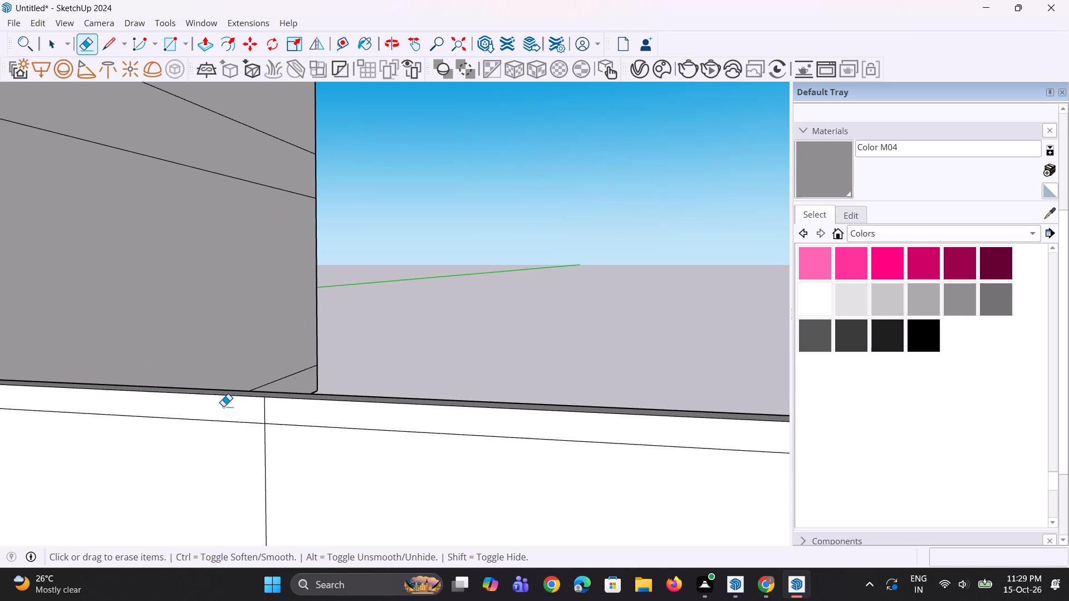
{"action": "left_click_drag", "start_coordinate": [228, 406], "coordinate": [313, 426]}
{"action": "key", "text": "ctrl+z"}
{"action": "scroll", "coordinate": [293, 407], "scroll_direction": "up", "scroll_amount": 2, "text": "ctrl"}
{"action": "left_click", "coordinate": [257, 408]}
{"action": "scroll", "coordinate": [285, 401], "scroll_direction": "down", "scroll_amount": 5}
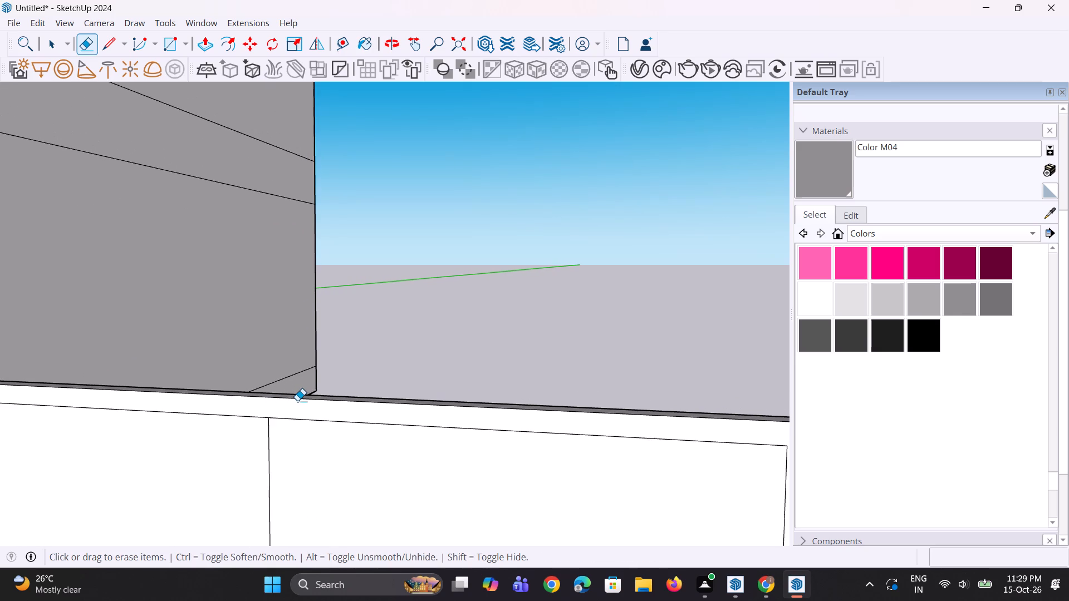
{"action": "scroll", "coordinate": [297, 401], "scroll_direction": "down", "scroll_amount": 13}
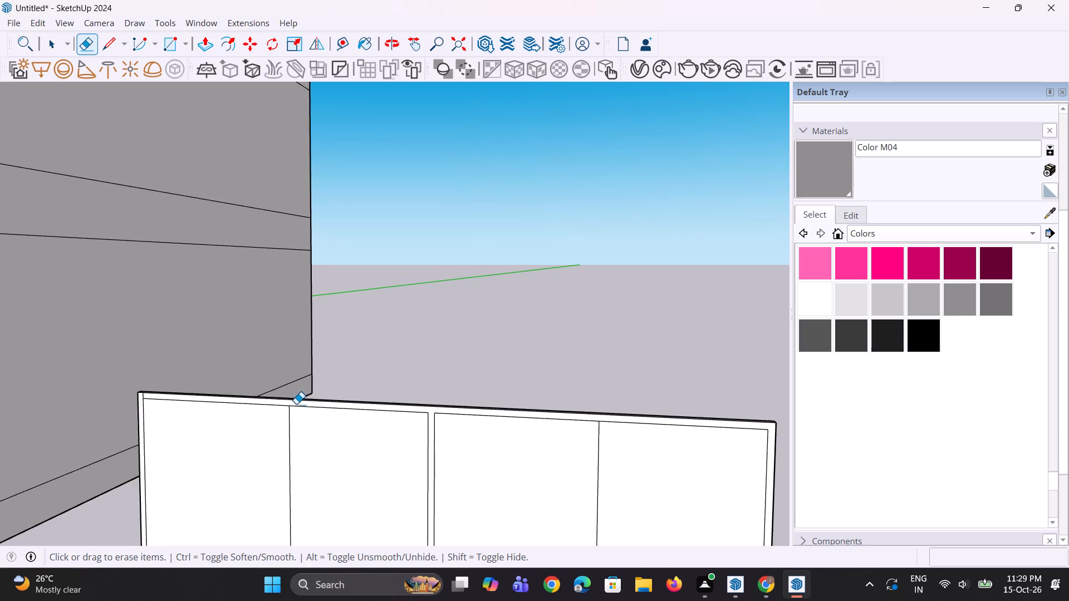
Erase the inset line's stub in the top border at the panel corner nearest the building.
{"action": "scroll", "coordinate": [296, 404], "scroll_direction": "up", "scroll_amount": 3}
{"action": "scroll", "coordinate": [79, 392], "scroll_direction": "up", "scroll_amount": 8}
{"action": "left_click_drag", "start_coordinate": [104, 393], "coordinate": [115, 394]}
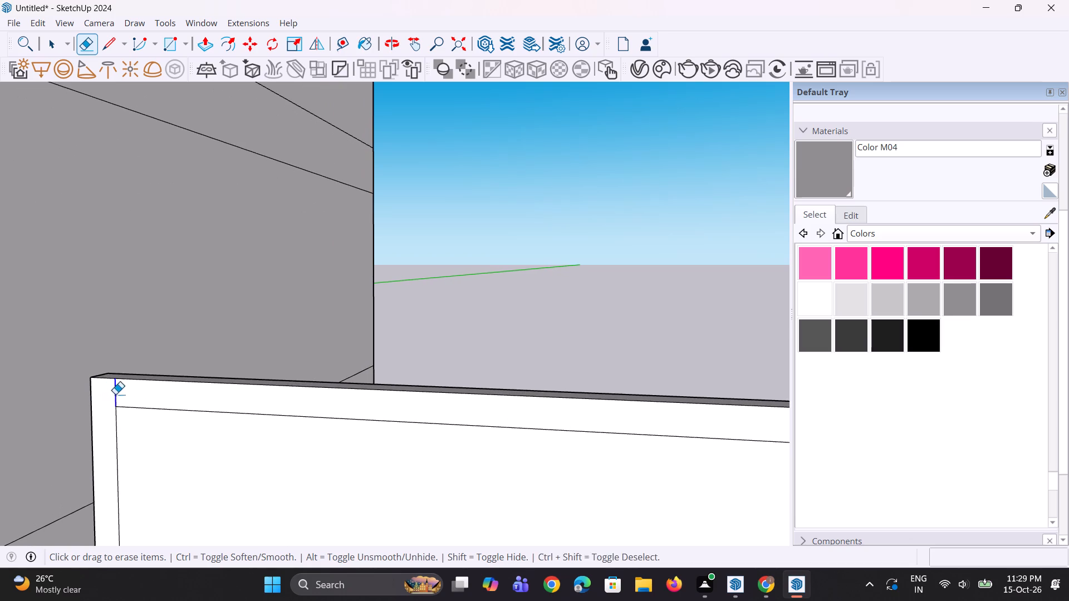
{"action": "left_click_drag", "start_coordinate": [115, 394], "coordinate": [116, 394]}
{"action": "left_click_drag", "start_coordinate": [121, 395], "coordinate": [126, 397]}
Erase only the stub of the first-second bay divider where it crosses the bottom border strip.
{"action": "scroll", "coordinate": [108, 371], "scroll_direction": "down", "scroll_amount": 6}
{"action": "scroll", "coordinate": [183, 356], "scroll_direction": "down", "scroll_amount": 10}
{"action": "scroll", "coordinate": [246, 435], "scroll_direction": "up", "scroll_amount": 2}
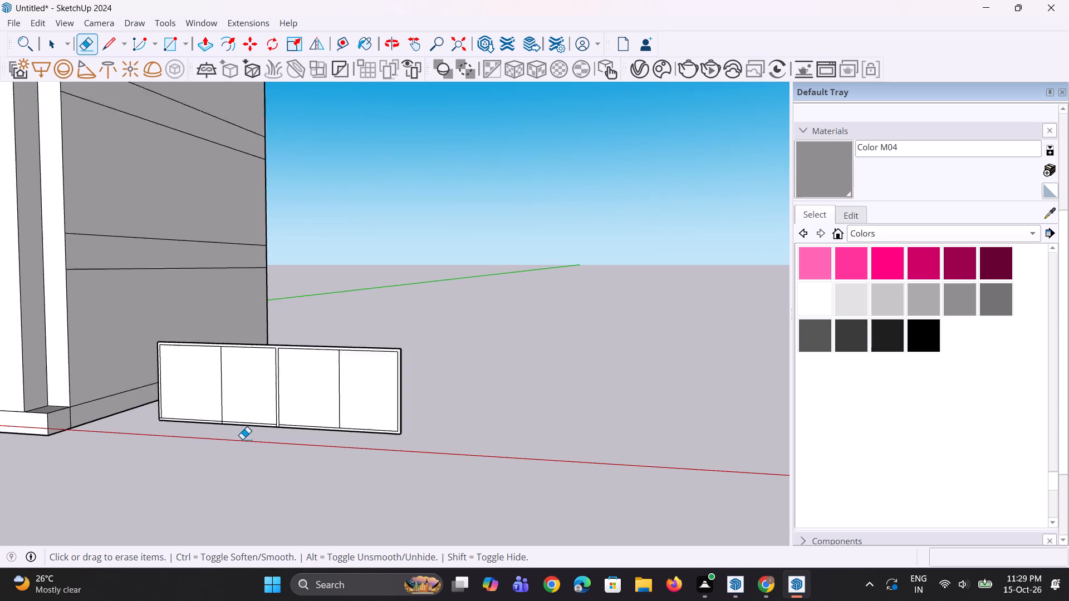
{"action": "scroll", "coordinate": [242, 439], "scroll_direction": "up", "scroll_amount": 14}
{"action": "left_click_drag", "start_coordinate": [234, 410], "coordinate": [243, 414]}
{"action": "key", "text": "ctrl+z"}
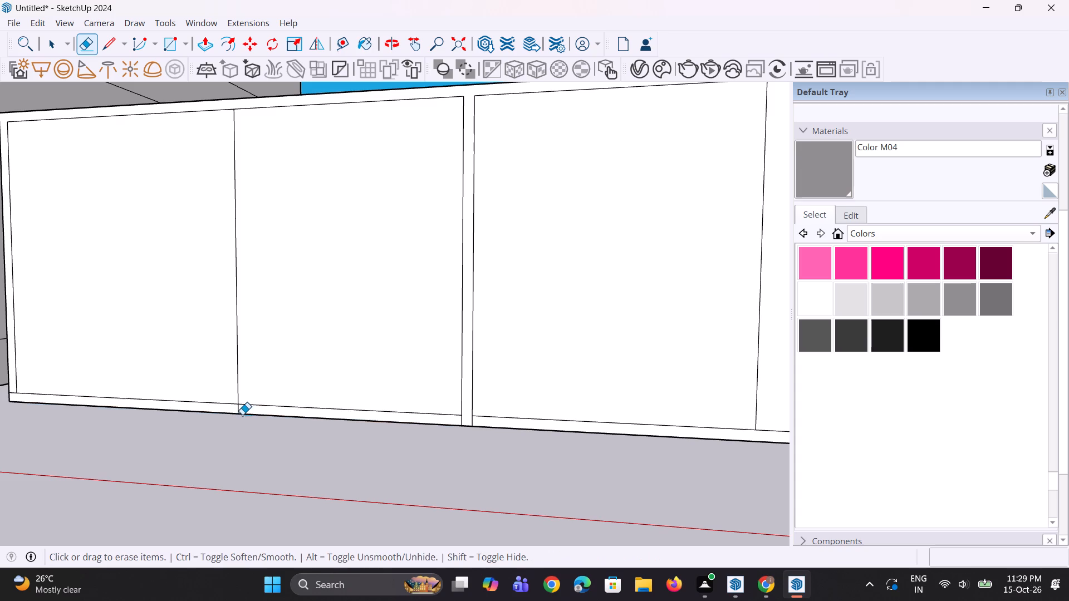
{"action": "scroll", "coordinate": [242, 415], "scroll_direction": "up", "scroll_amount": 6}
{"action": "left_click_drag", "start_coordinate": [229, 402], "coordinate": [238, 406]}
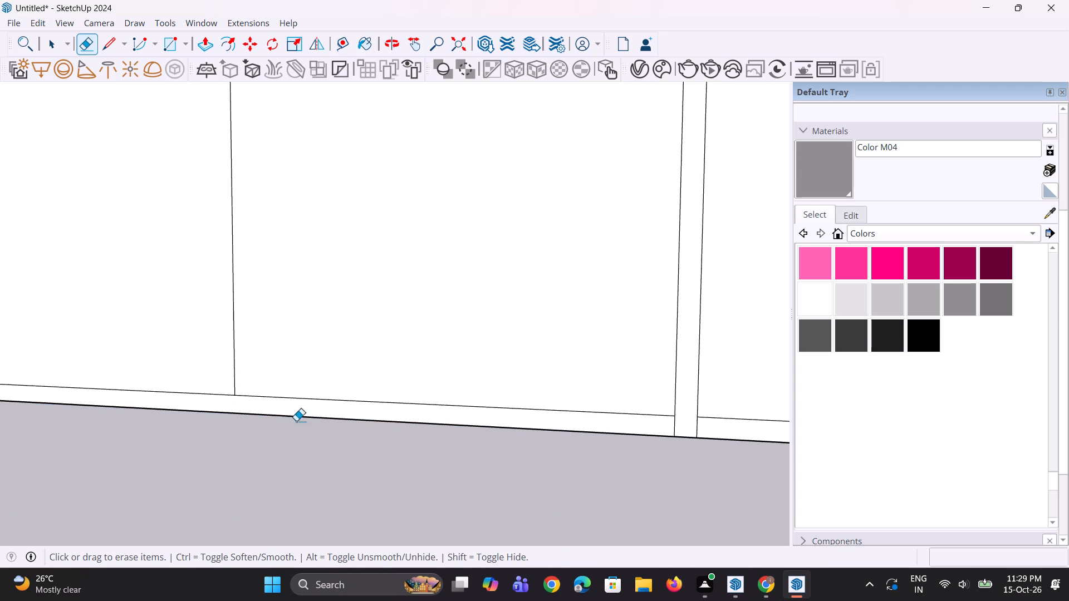
Erase the inset-line stub at the bottom border corner nearest the building.
{"action": "scroll", "coordinate": [320, 431], "scroll_direction": "down", "scroll_amount": 5}
{"action": "scroll", "coordinate": [369, 451], "scroll_direction": "down", "scroll_amount": 5}
{"action": "scroll", "coordinate": [102, 406], "scroll_direction": "up", "scroll_amount": 11}
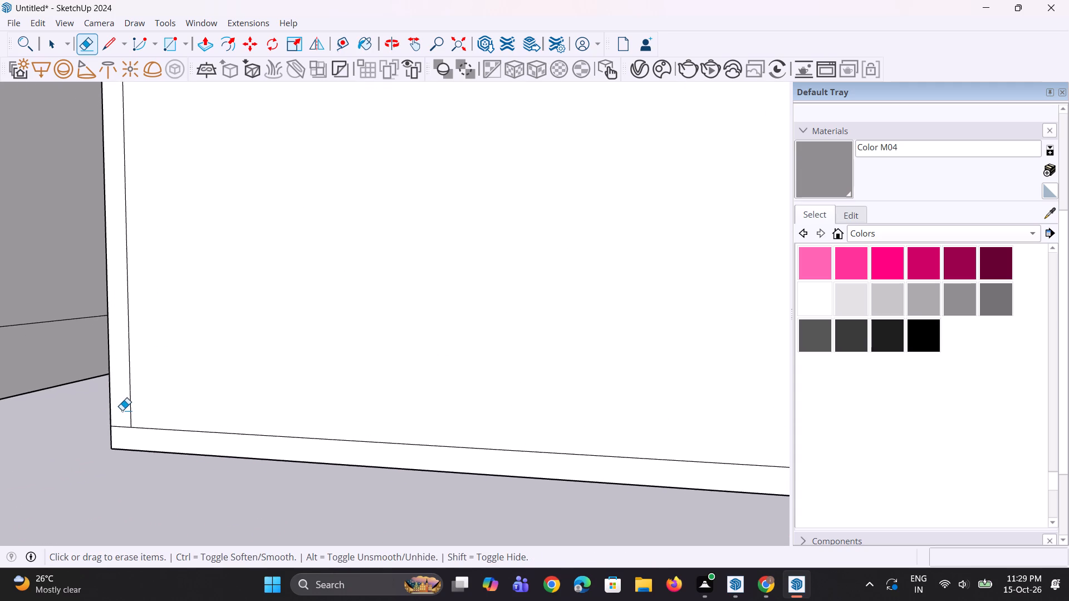
{"action": "scroll", "coordinate": [122, 410], "scroll_direction": "up", "scroll_amount": 1}
{"action": "left_click_drag", "start_coordinate": [119, 422], "coordinate": [117, 447]}
{"action": "scroll", "coordinate": [107, 436], "scroll_direction": "down", "scroll_amount": 17}
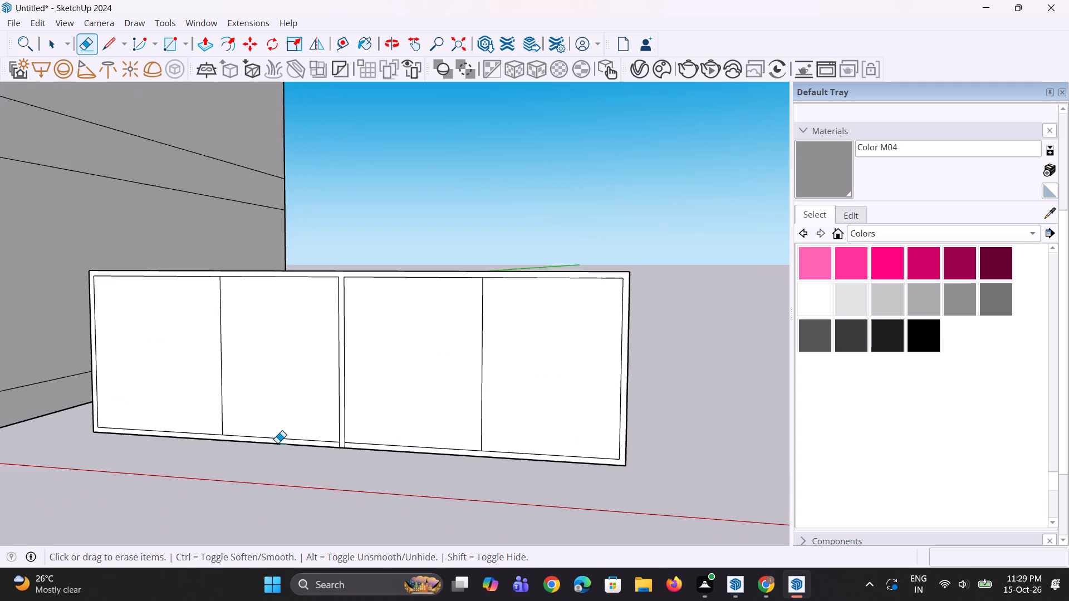
Erase the stubs of the central strip's two vertical lines where they cross the bottom border.
{"action": "scroll", "coordinate": [287, 443], "scroll_direction": "up", "scroll_amount": 16}
{"action": "left_click_drag", "start_coordinate": [371, 456], "coordinate": [322, 457]}
{"action": "scroll", "coordinate": [228, 431], "scroll_direction": "down", "scroll_amount": 16}
{"action": "scroll", "coordinate": [430, 427], "scroll_direction": "up", "scroll_amount": 3}
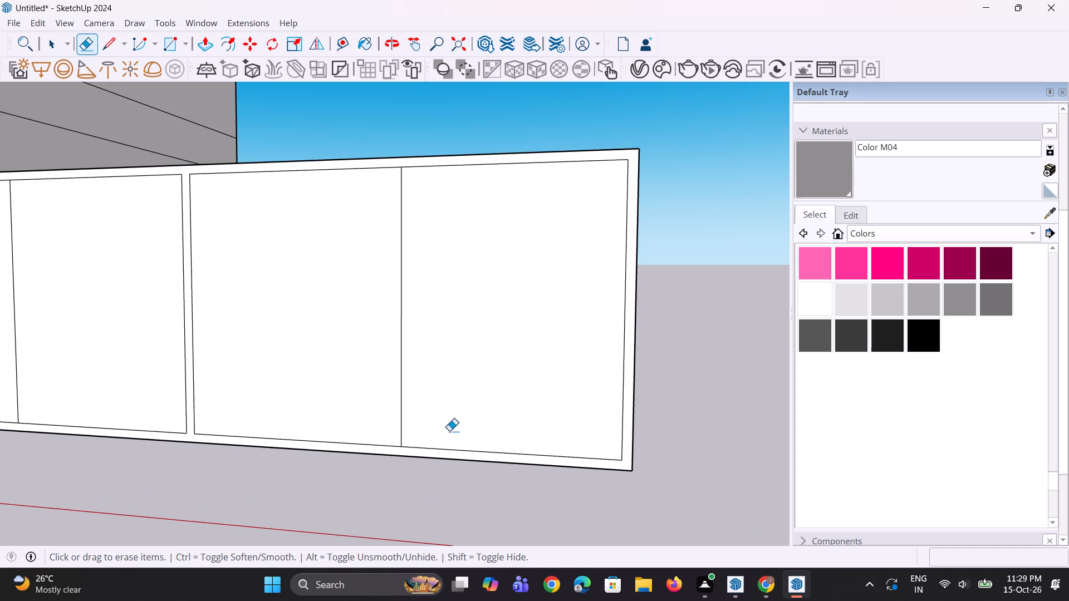
{"action": "scroll", "coordinate": [411, 445], "scroll_direction": "down", "scroll_amount": 9}
Copy the first-second bay divider line 2" toward the panel's central strip.
{"action": "middle_click_drag", "start_coordinate": [321, 442], "coordinate": [321, 430]}
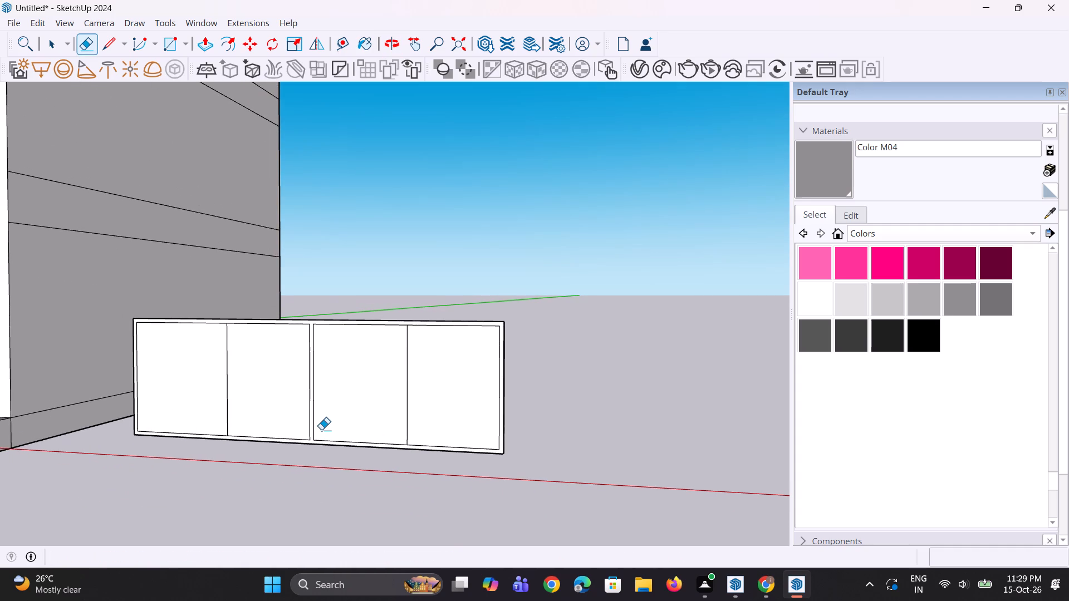
{"action": "scroll", "coordinate": [321, 430], "scroll_direction": "up", "scroll_amount": 1}
{"action": "scroll", "coordinate": [321, 430], "scroll_direction": "down", "scroll_amount": 3}
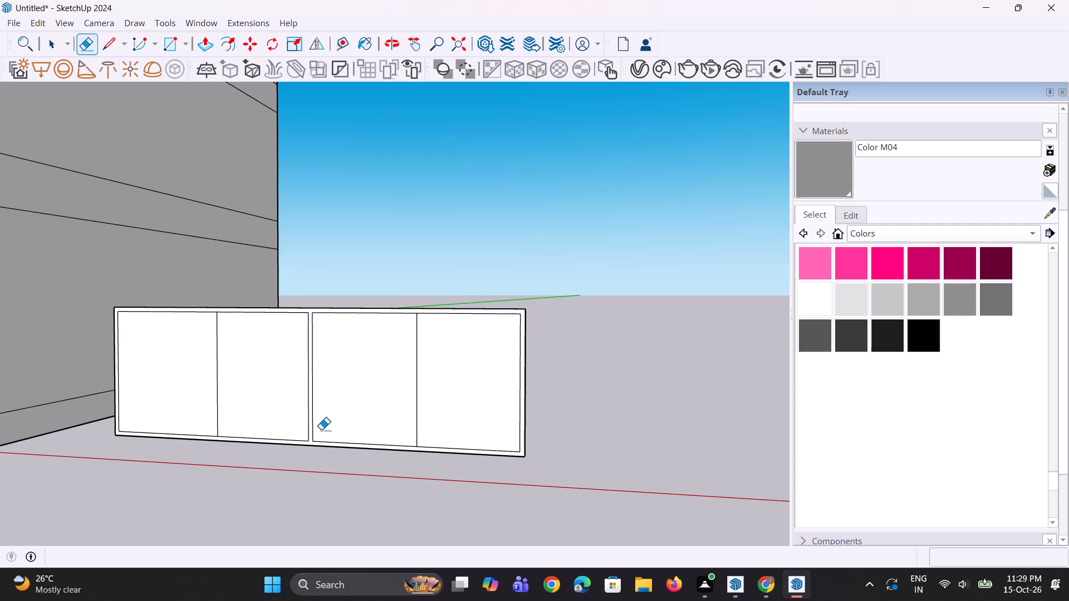
{"action": "scroll", "coordinate": [321, 430], "scroll_direction": "down", "scroll_amount": 1}
{"action": "middle_click_drag", "start_coordinate": [321, 430], "coordinate": [305, 437]}
{"action": "scroll", "coordinate": [261, 427], "scroll_direction": "up", "scroll_amount": 2}
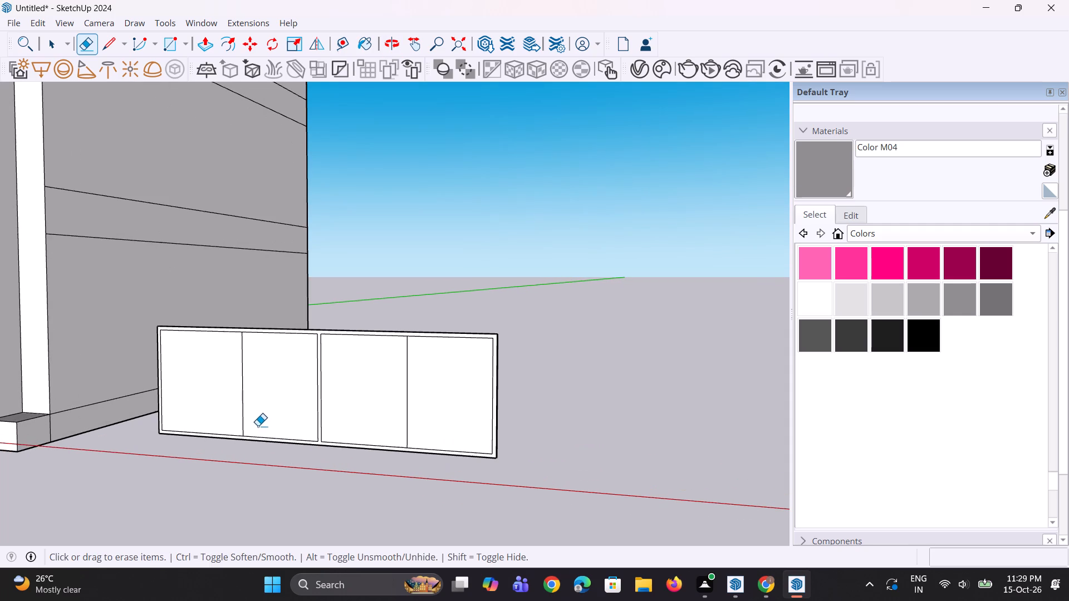
{"action": "key", "text": "space"}
{"action": "key", "text": "space"}
{"action": "scroll", "coordinate": [251, 421], "scroll_direction": "up", "scroll_amount": 2}
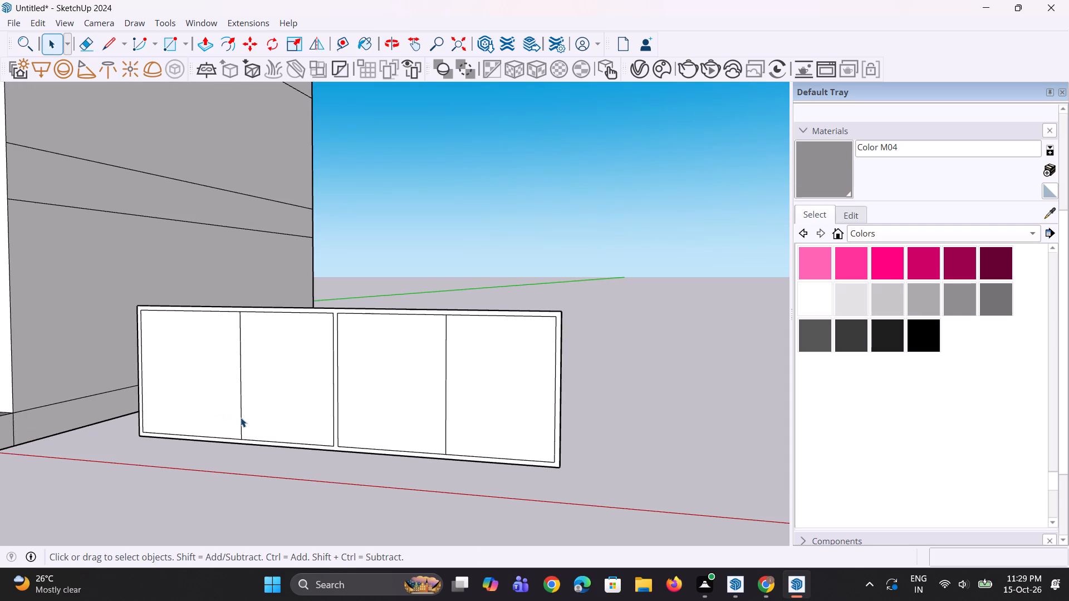
{"action": "left_click", "coordinate": [242, 419]}
{"action": "scroll", "coordinate": [247, 449], "scroll_direction": "up", "scroll_amount": 2}
{"action": "key", "text": "m"}
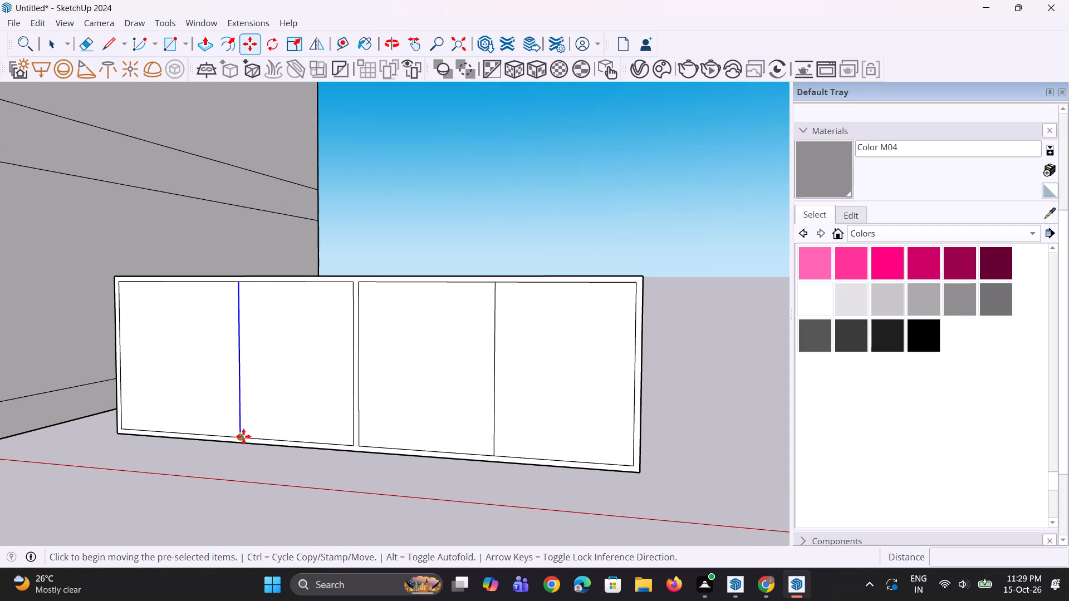
{"action": "scroll", "coordinate": [242, 436], "scroll_direction": "up", "scroll_amount": 2, "text": "ctrl"}
{"action": "left_click", "coordinate": [242, 436]}
{"action": "left_click", "coordinate": [248, 436]}
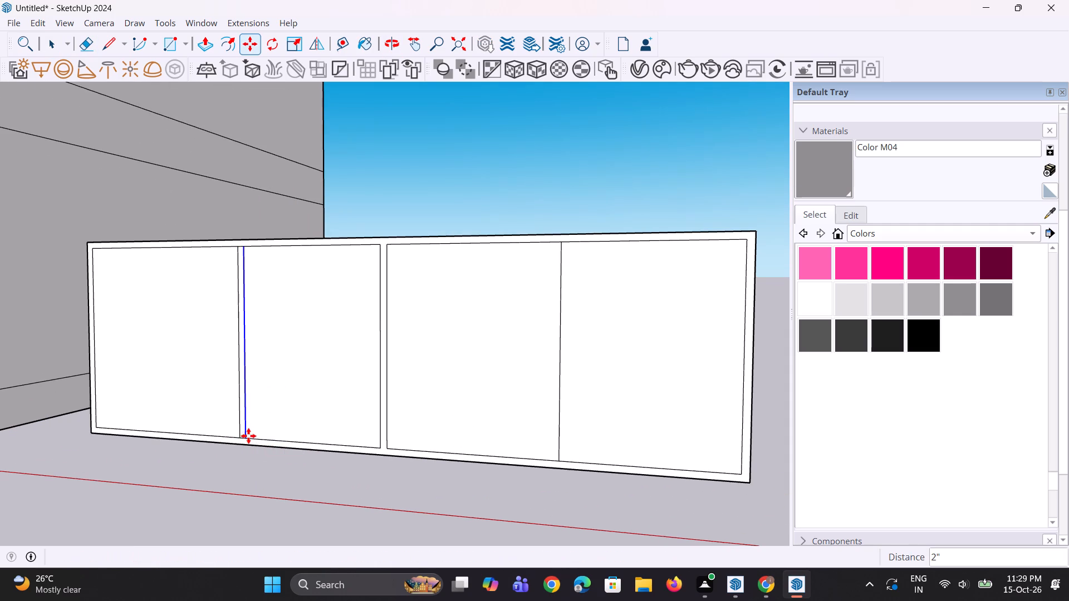
Copy the third-fourth bay divider line a short distance toward the panel's outer end, forming a narrow strip.
{"action": "key", "text": "space"}
{"action": "key", "text": "space"}
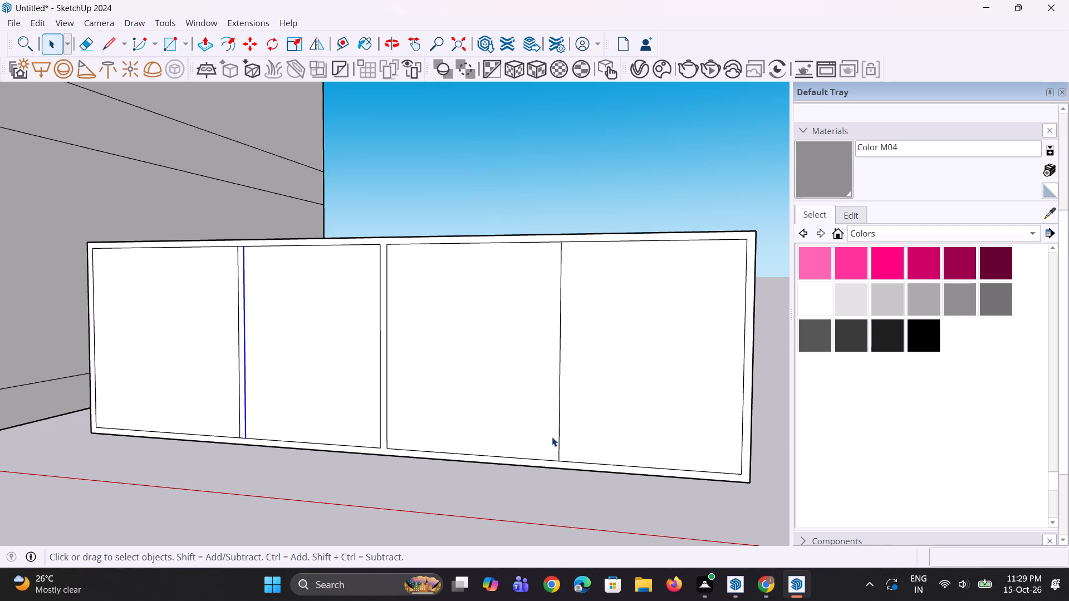
{"action": "left_click", "coordinate": [560, 444]}
{"action": "scroll", "coordinate": [560, 466], "scroll_direction": "up", "scroll_amount": 2}
{"action": "key", "text": "m"}
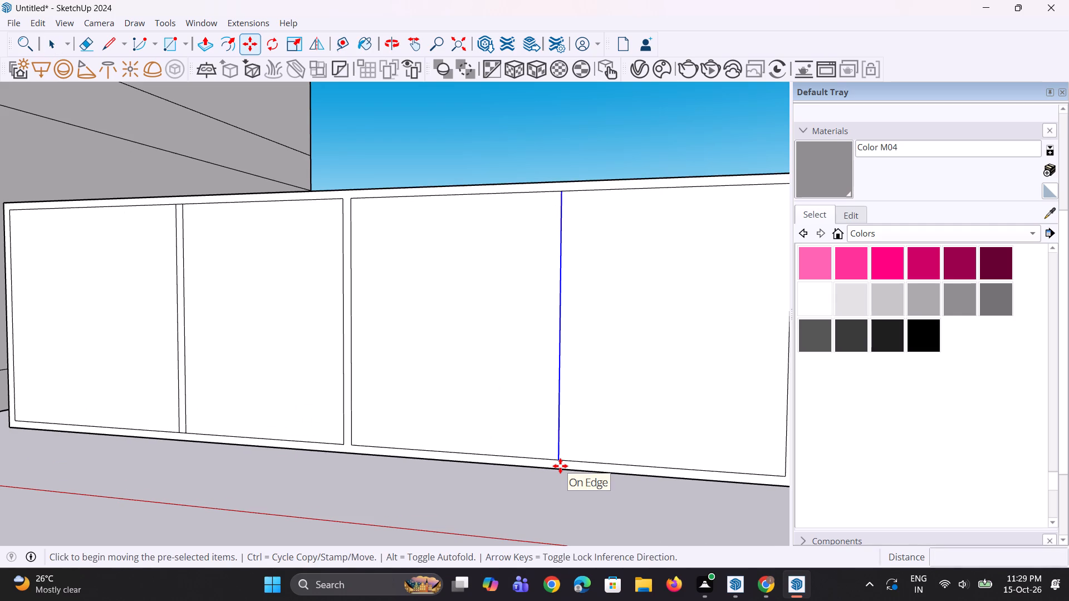
{"action": "left_click", "coordinate": [558, 464]}
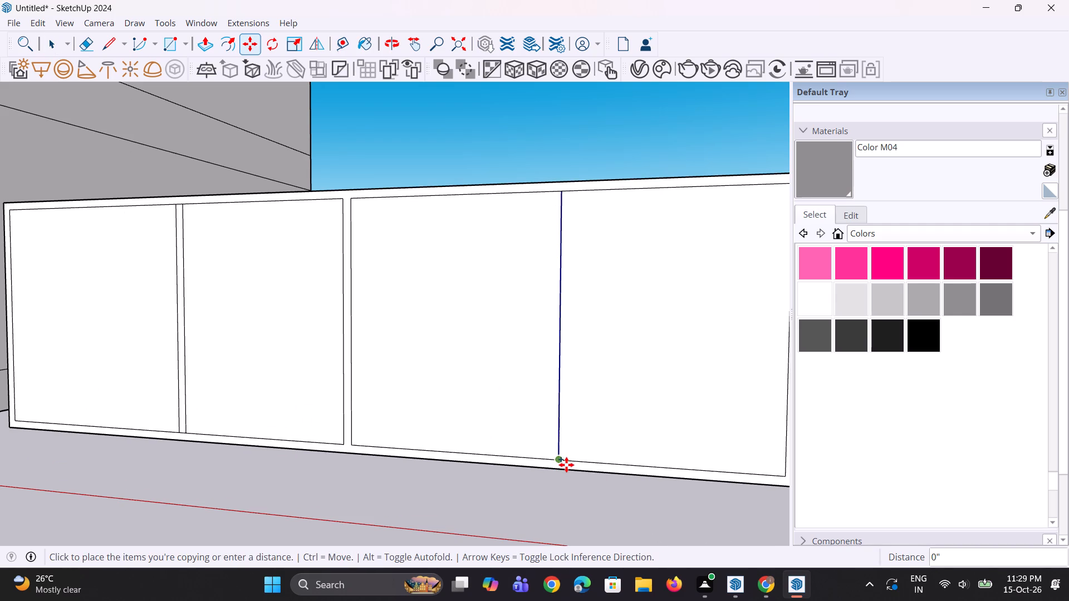
{"action": "left_click", "coordinate": [570, 465]}
{"action": "key", "text": "space"}
{"action": "key", "text": "space"}
{"action": "scroll", "coordinate": [222, 441], "scroll_direction": "down", "scroll_amount": 2}
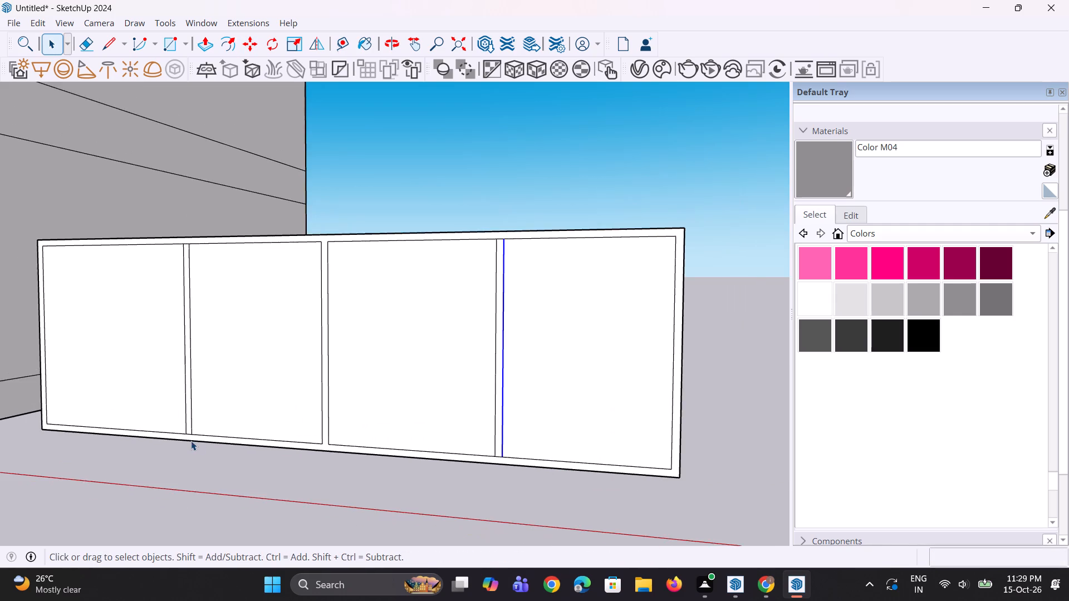
Erase the bottom and top inset-line segments between the first-second divider's two lines so the strip joins the border.
{"action": "scroll", "coordinate": [191, 441], "scroll_direction": "up", "scroll_amount": 8}
{"action": "key", "text": "e"}
{"action": "left_click", "coordinate": [189, 426]}
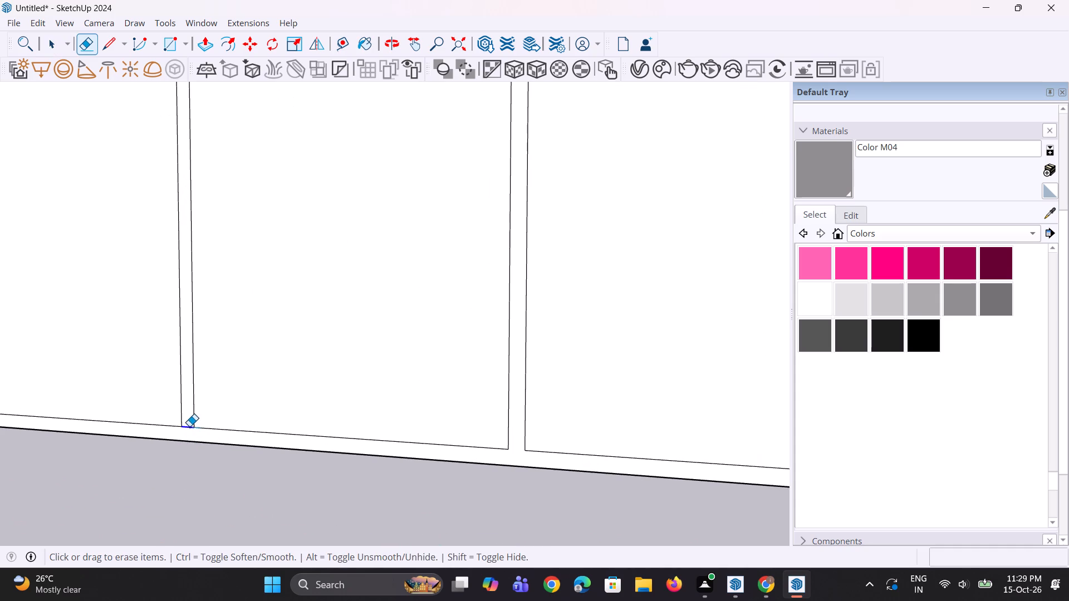
{"action": "scroll", "coordinate": [224, 476], "scroll_direction": "down", "scroll_amount": 6}
{"action": "scroll", "coordinate": [202, 279], "scroll_direction": "up", "scroll_amount": 4}
{"action": "scroll", "coordinate": [210, 168], "scroll_direction": "up", "scroll_amount": 3}
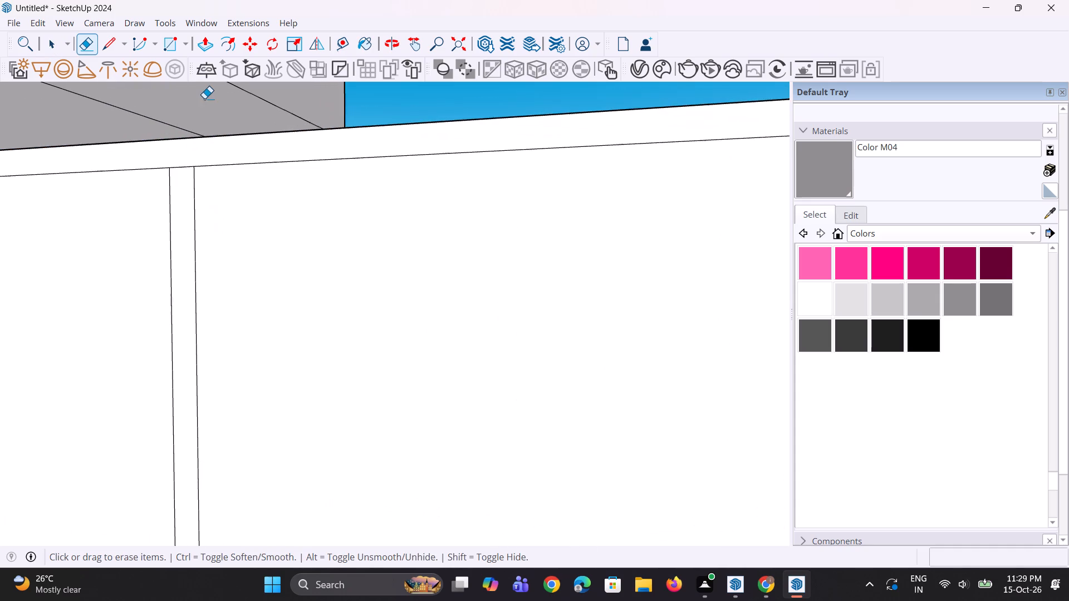
{"action": "left_click", "coordinate": [184, 168]}
{"action": "scroll", "coordinate": [126, 241], "scroll_direction": "down", "scroll_amount": 4}
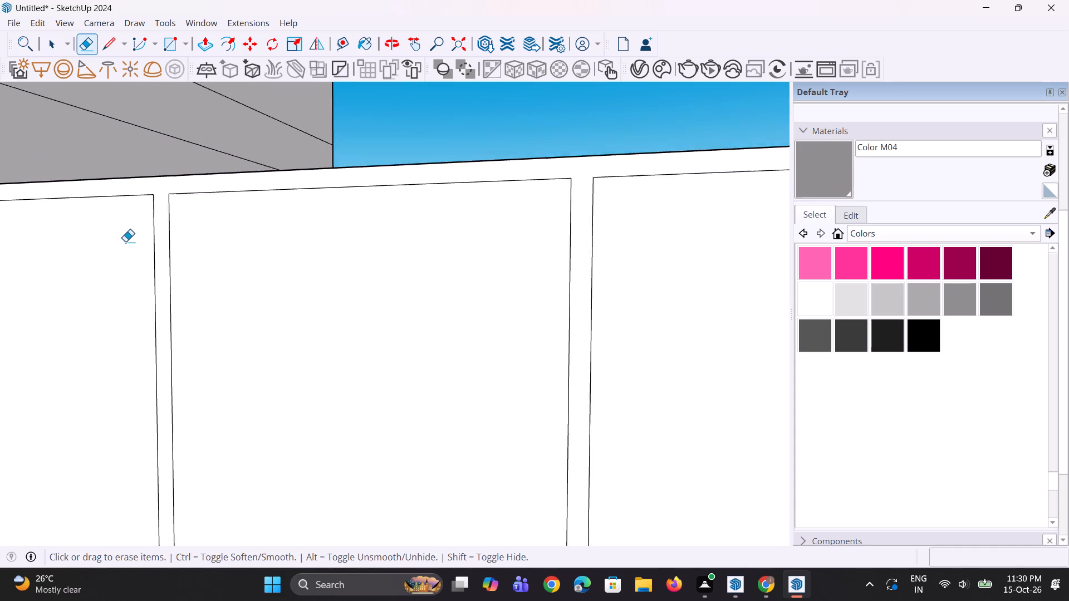
{"action": "scroll", "coordinate": [125, 242], "scroll_direction": "down", "scroll_amount": 14}
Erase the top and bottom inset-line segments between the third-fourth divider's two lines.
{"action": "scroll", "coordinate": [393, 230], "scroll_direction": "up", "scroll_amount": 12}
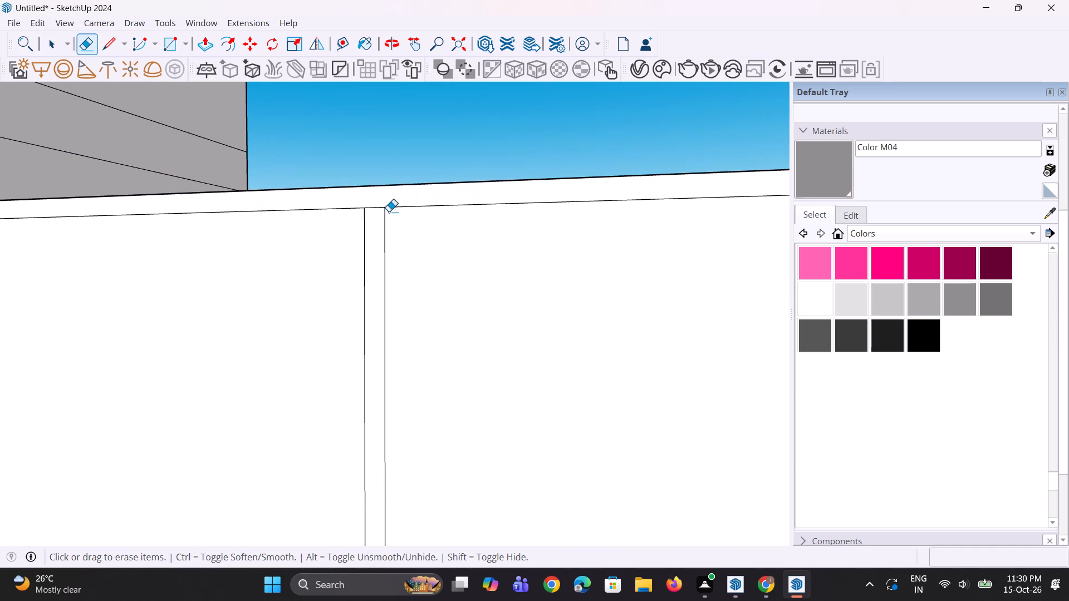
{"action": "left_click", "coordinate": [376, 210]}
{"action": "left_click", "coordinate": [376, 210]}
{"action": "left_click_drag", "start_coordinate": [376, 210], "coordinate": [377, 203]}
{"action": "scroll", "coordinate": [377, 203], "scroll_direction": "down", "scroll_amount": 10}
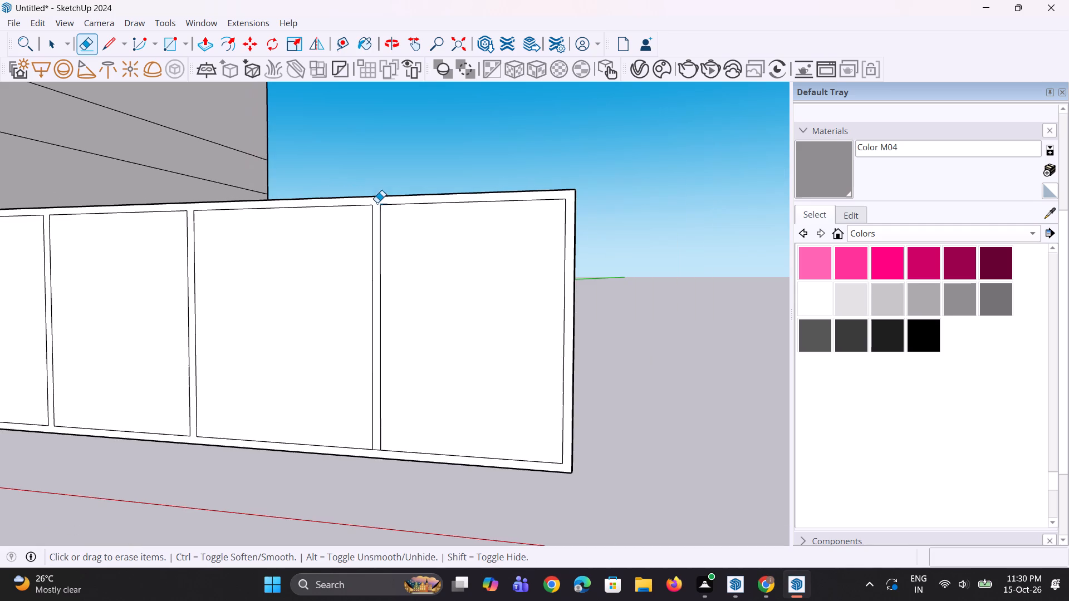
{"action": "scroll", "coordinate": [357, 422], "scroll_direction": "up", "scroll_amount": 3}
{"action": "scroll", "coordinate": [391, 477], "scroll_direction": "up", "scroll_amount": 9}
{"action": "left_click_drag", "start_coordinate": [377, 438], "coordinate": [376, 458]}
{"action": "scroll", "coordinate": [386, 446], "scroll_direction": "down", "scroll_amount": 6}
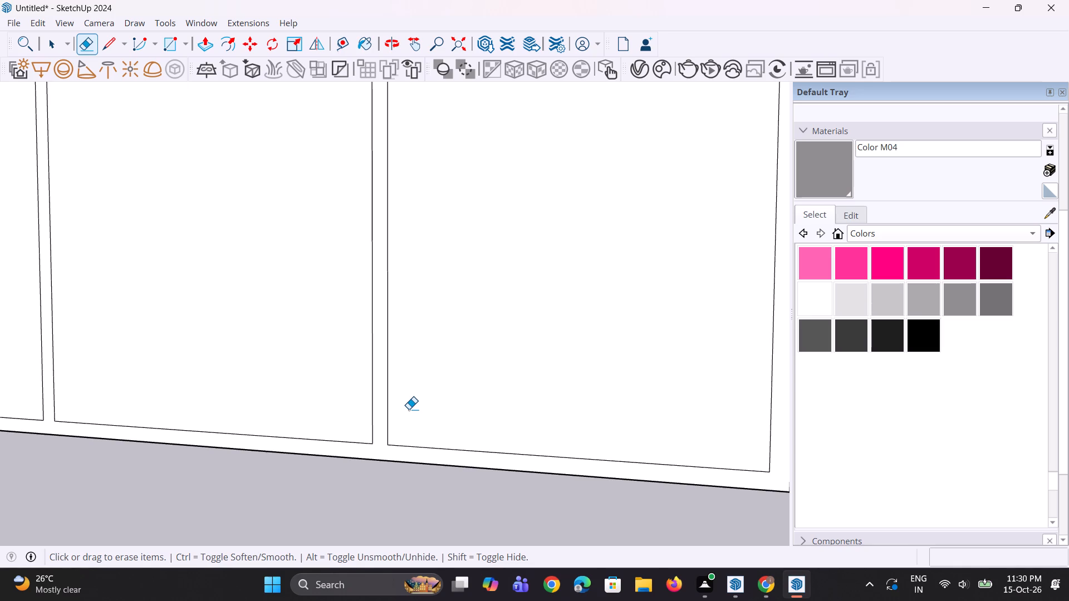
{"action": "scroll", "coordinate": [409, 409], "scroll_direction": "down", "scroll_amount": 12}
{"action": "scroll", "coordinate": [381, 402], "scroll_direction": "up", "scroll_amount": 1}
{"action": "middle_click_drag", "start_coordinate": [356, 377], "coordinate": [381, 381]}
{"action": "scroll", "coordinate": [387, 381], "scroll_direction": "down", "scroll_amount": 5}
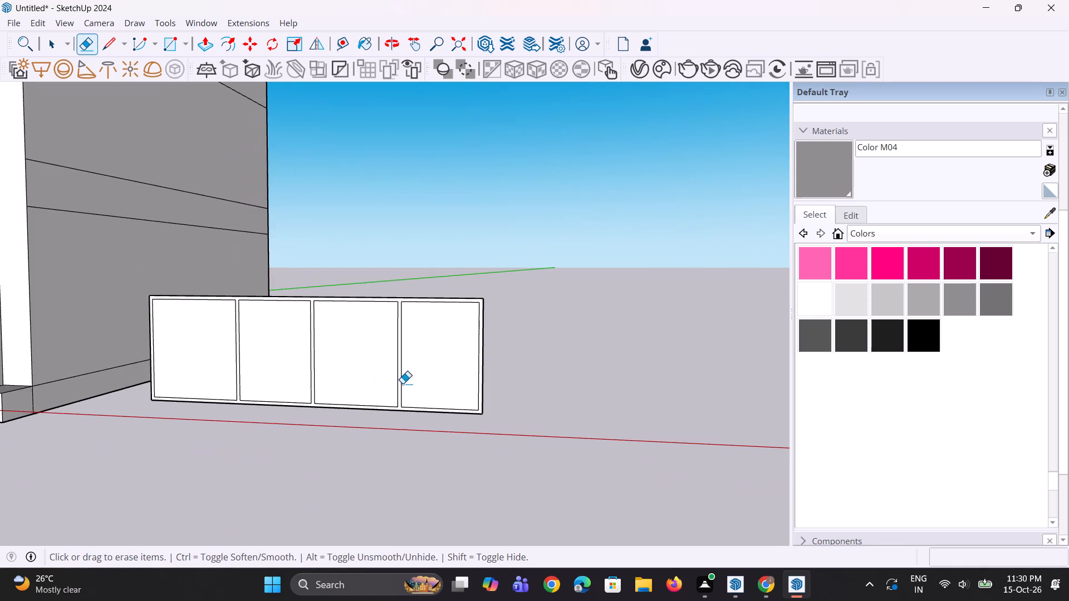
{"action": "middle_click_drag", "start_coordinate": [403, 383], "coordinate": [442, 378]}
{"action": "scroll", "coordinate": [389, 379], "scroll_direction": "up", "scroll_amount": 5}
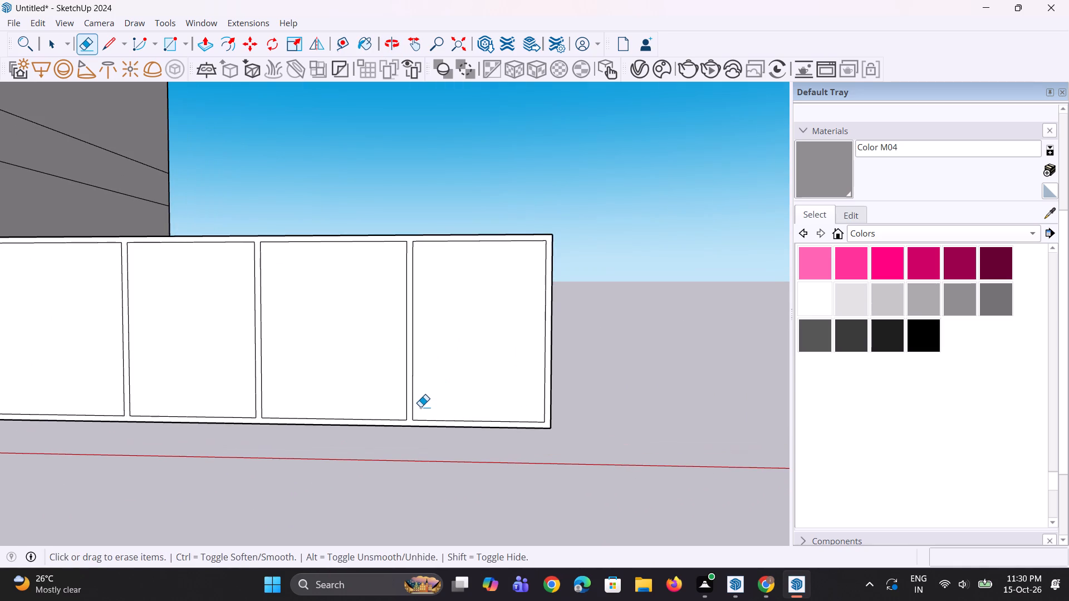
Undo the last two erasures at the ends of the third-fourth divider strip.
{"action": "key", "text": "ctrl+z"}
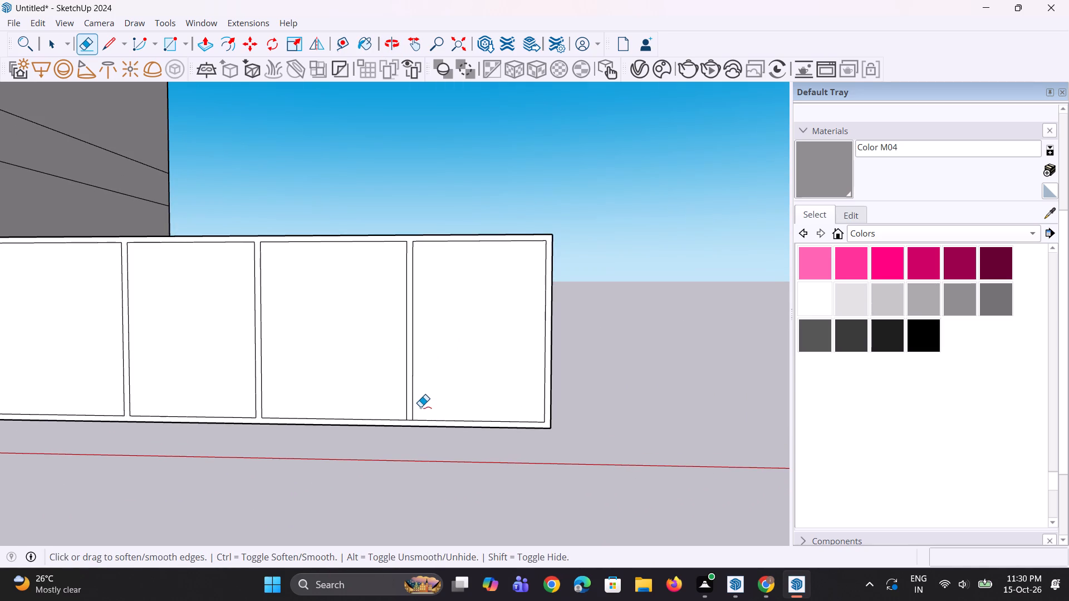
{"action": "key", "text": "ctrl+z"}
Move the third-fourth divider strip slightly toward the panel's central strip, widening the fourth bay.
{"action": "key", "text": "space"}
{"action": "key", "text": "space"}
{"action": "left_click", "coordinate": [409, 387]}
{"action": "scroll", "coordinate": [406, 415], "scroll_direction": "up", "scroll_amount": 1}
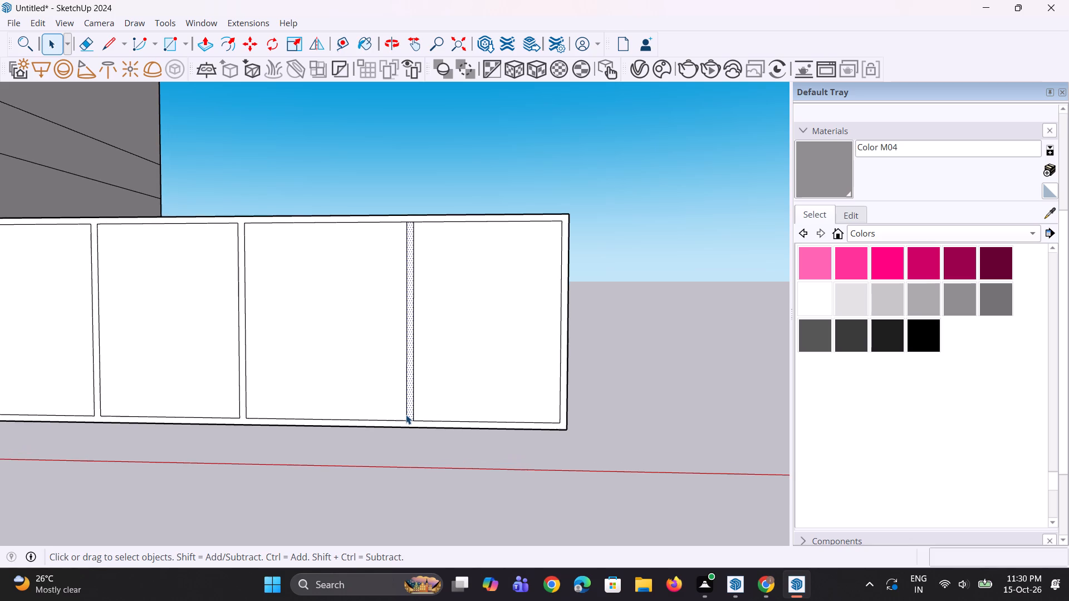
{"action": "key", "text": "m"}
{"action": "left_click", "coordinate": [404, 418]}
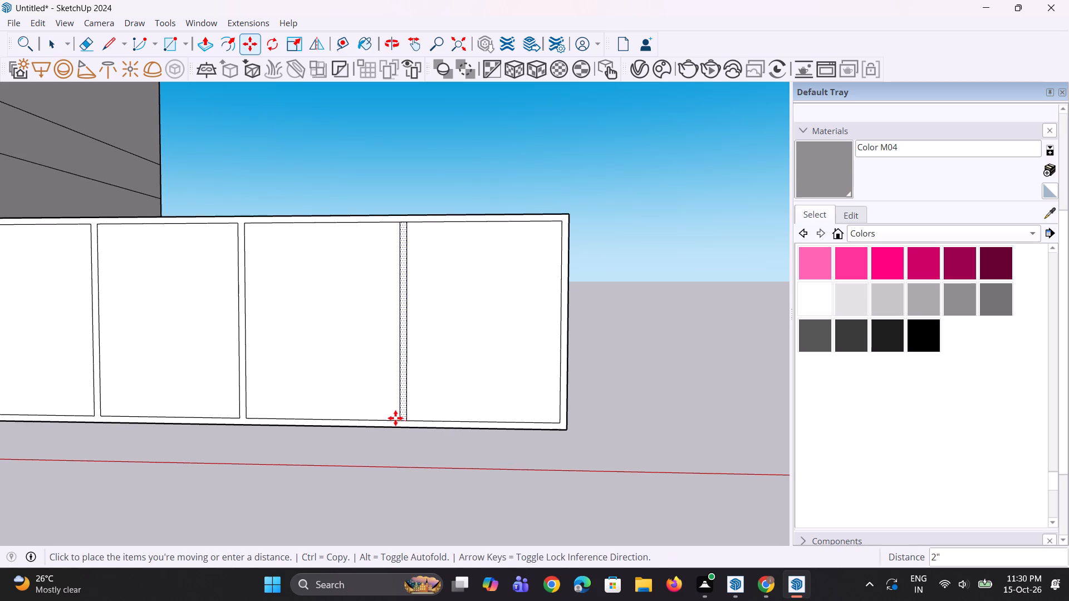
{"action": "left_click", "coordinate": [391, 418]}
{"action": "scroll", "coordinate": [400, 431], "scroll_direction": "down", "scroll_amount": 5}
{"action": "key", "text": "space"}
{"action": "key", "text": "space"}
{"action": "left_click", "coordinate": [409, 452]}
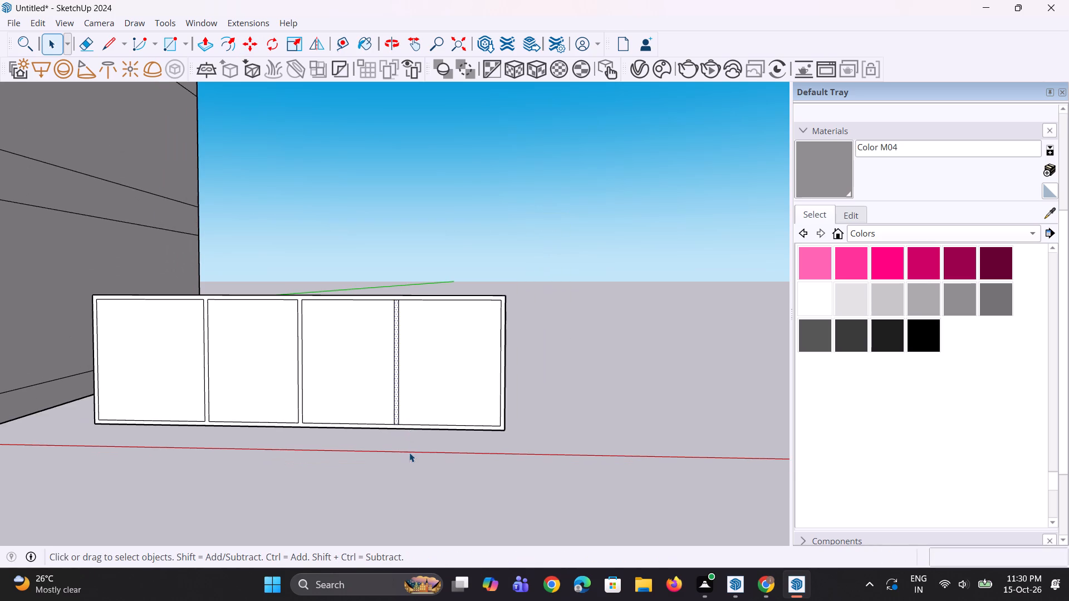
Paint the panel's two middle bays with Translucent Glass Gray from the Glass and Mirrors collection.
{"action": "left_click", "coordinate": [887, 237]}
{"action": "left_click", "coordinate": [890, 257]}
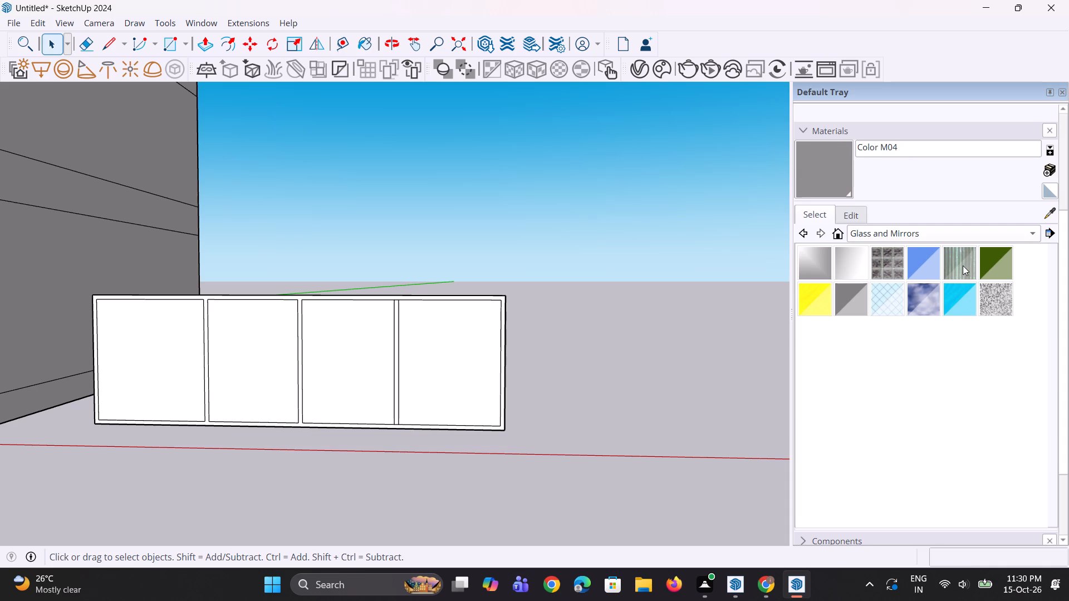
{"action": "left_click", "coordinate": [850, 303]}
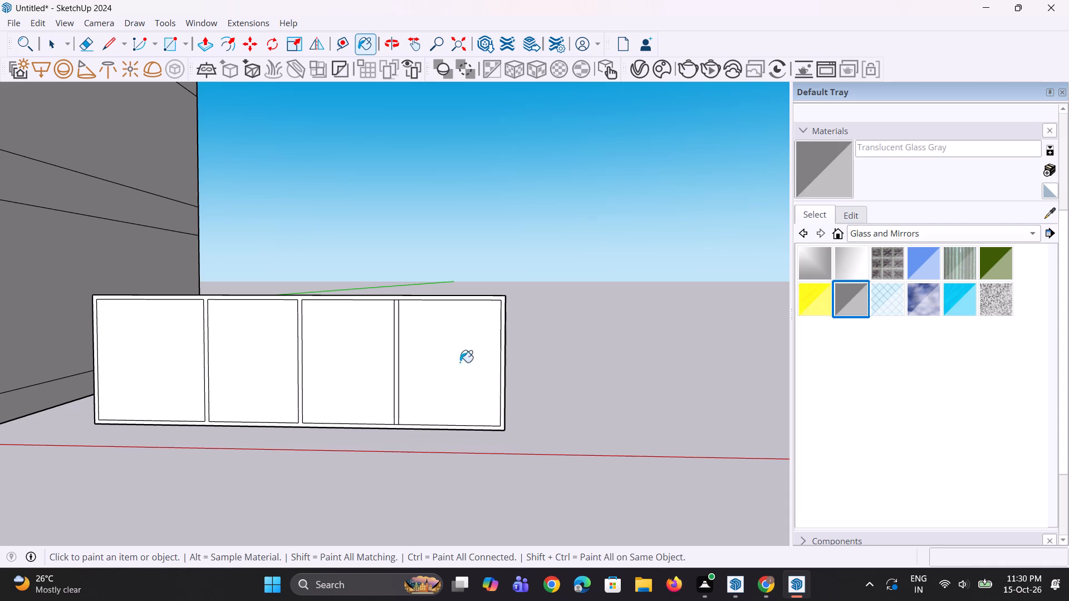
{"action": "left_click", "coordinate": [356, 386]}
{"action": "left_click", "coordinate": [267, 392]}
Paint the back face of the gate panel with Translucent Glass Gray.
{"action": "middle_click_drag", "start_coordinate": [379, 339], "coordinate": [0, 357]}
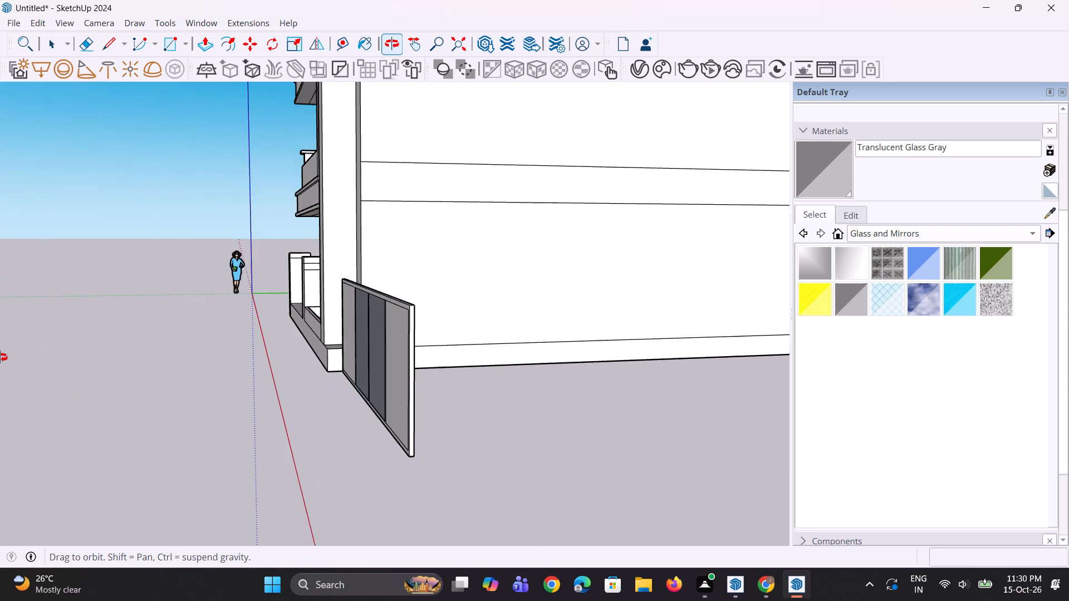
{"action": "middle_click_drag", "start_coordinate": [0, 357], "coordinate": [0, 325]}
{"action": "middle_click_drag", "start_coordinate": [458, 365], "coordinate": [324, 370]}
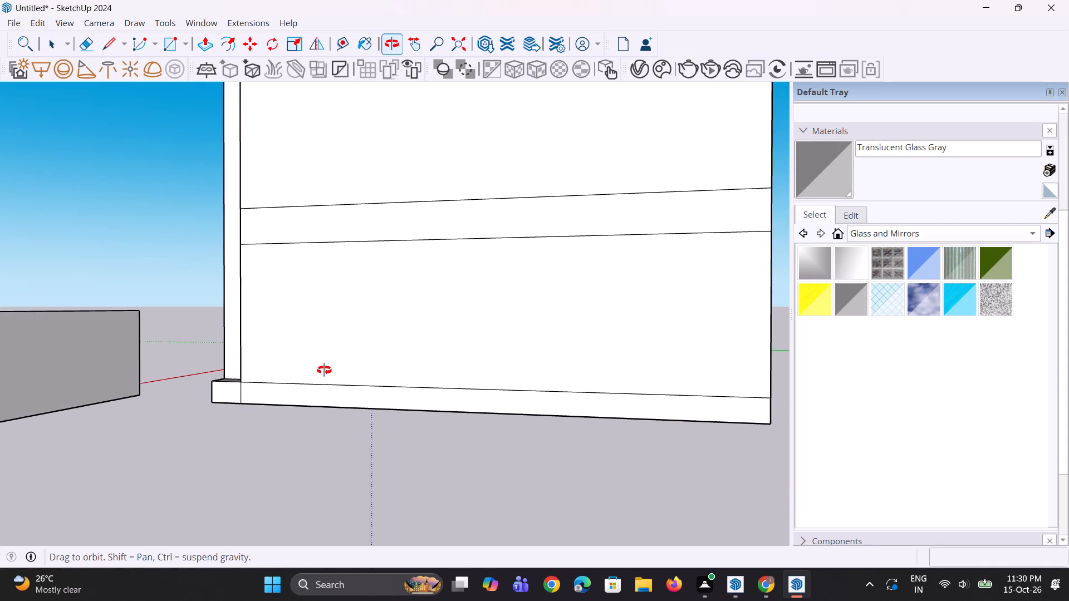
{"action": "middle_click_drag", "start_coordinate": [324, 370], "coordinate": [380, 370]}
{"action": "left_click", "coordinate": [208, 379]}
{"action": "scroll", "coordinate": [168, 386], "scroll_direction": "down", "scroll_amount": 5}
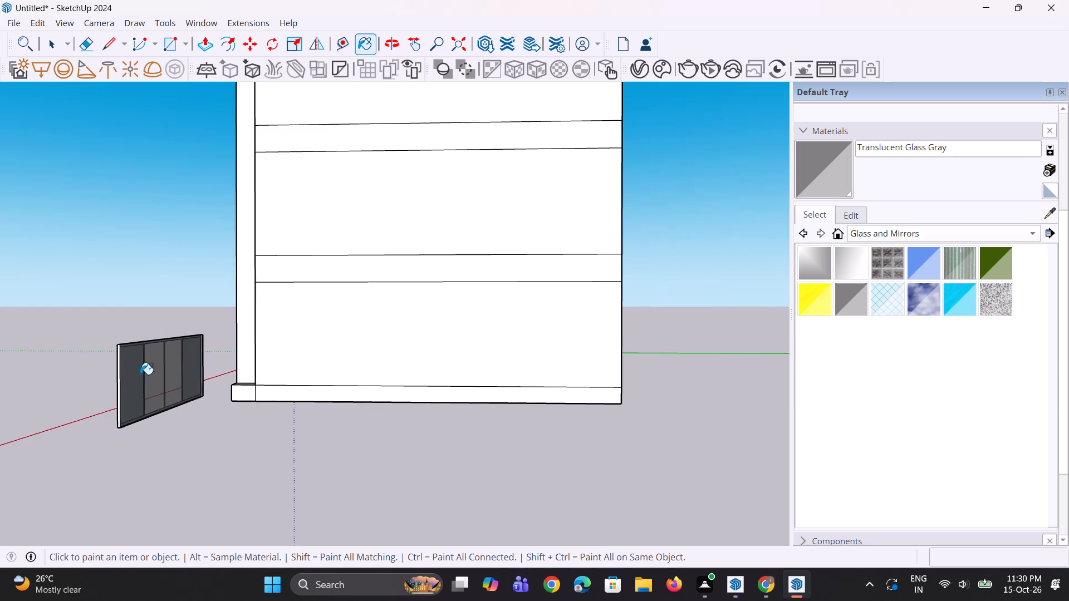
Paint the panel's two outer bays on the front with Wood Cherry Original from the Wood collection.
{"action": "middle_click_drag", "start_coordinate": [77, 350], "coordinate": [585, 378]}
{"action": "scroll", "coordinate": [502, 394], "scroll_direction": "down", "scroll_amount": 5}
{"action": "middle_click_drag", "start_coordinate": [736, 369], "coordinate": [726, 335]}
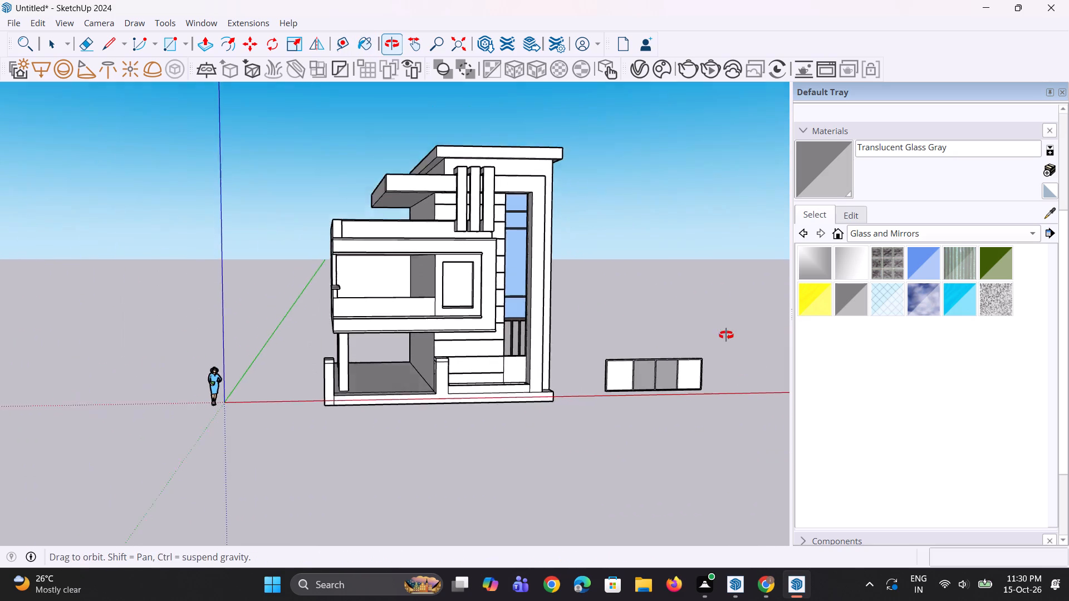
{"action": "middle_click_drag", "start_coordinate": [726, 335], "coordinate": [712, 315]}
{"action": "scroll", "coordinate": [712, 361], "scroll_direction": "up", "scroll_amount": 7}
{"action": "key", "text": "space"}
{"action": "key", "text": "space"}
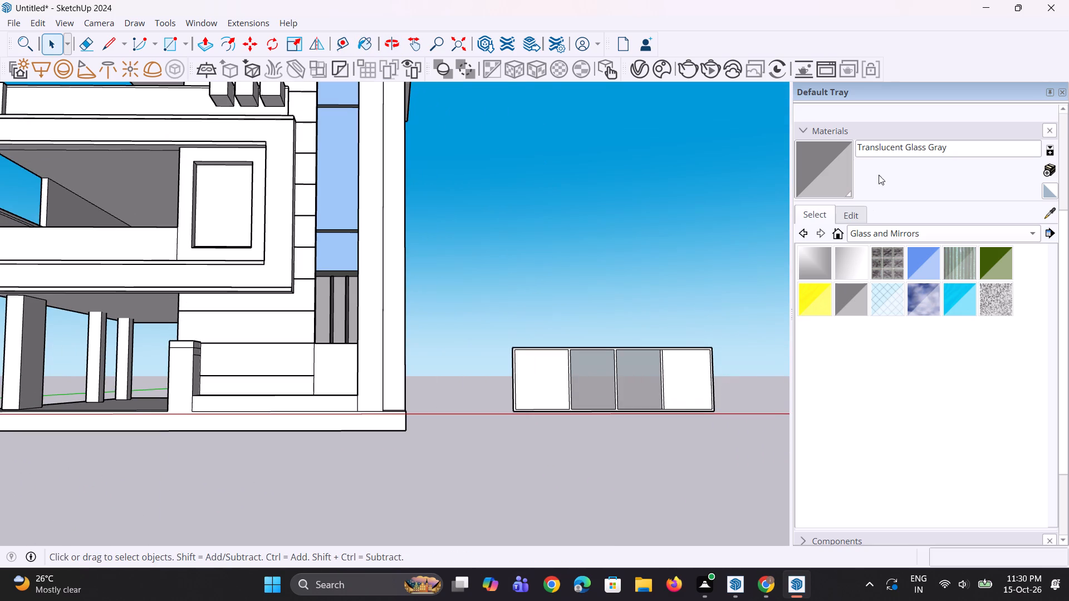
{"action": "left_click", "coordinate": [874, 233]}
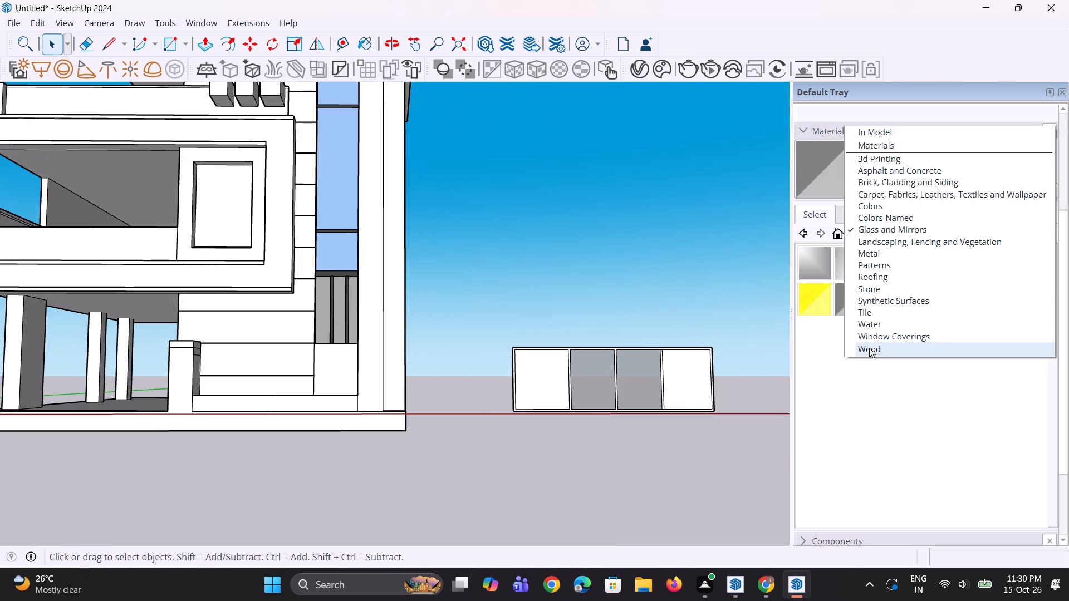
{"action": "left_click", "coordinate": [869, 352]}
{"action": "left_click", "coordinate": [898, 266]}
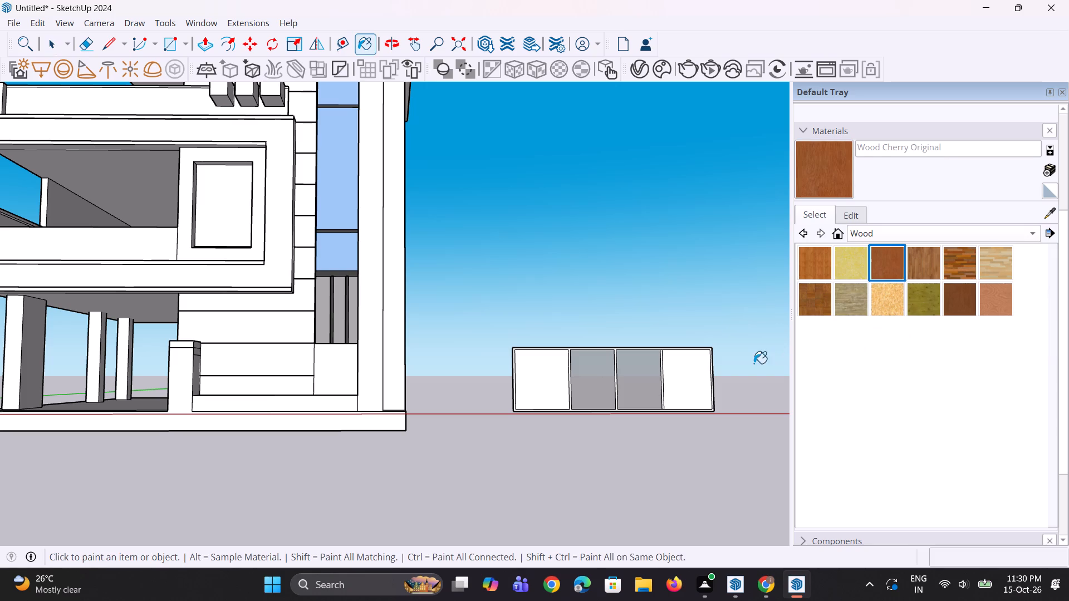
{"action": "left_click", "coordinate": [693, 392]}
{"action": "left_click", "coordinate": [536, 387]}
{"action": "middle_click_drag", "start_coordinate": [583, 381], "coordinate": [583, 403]}
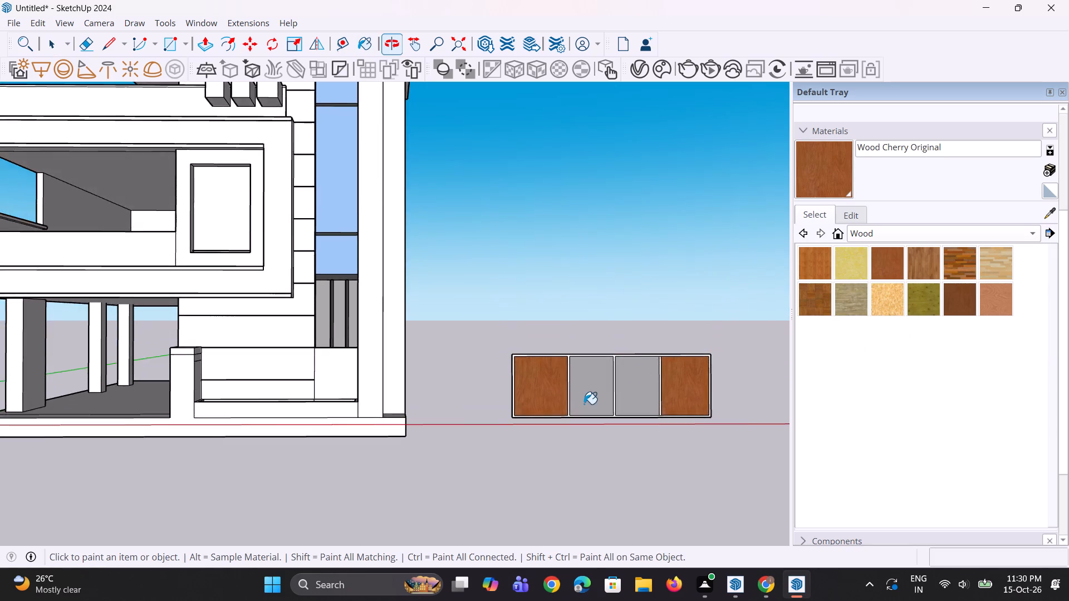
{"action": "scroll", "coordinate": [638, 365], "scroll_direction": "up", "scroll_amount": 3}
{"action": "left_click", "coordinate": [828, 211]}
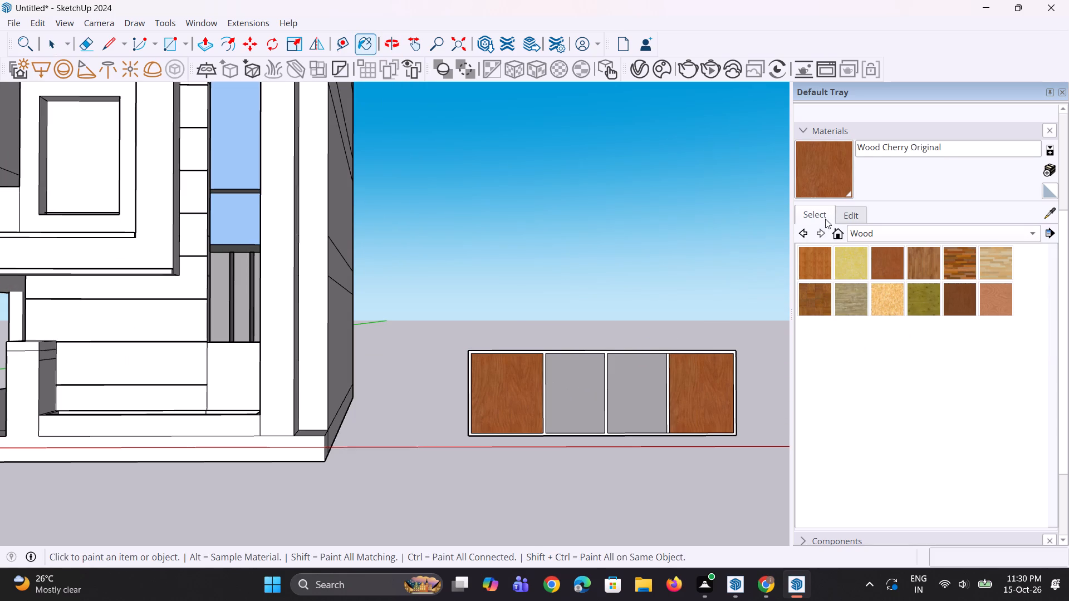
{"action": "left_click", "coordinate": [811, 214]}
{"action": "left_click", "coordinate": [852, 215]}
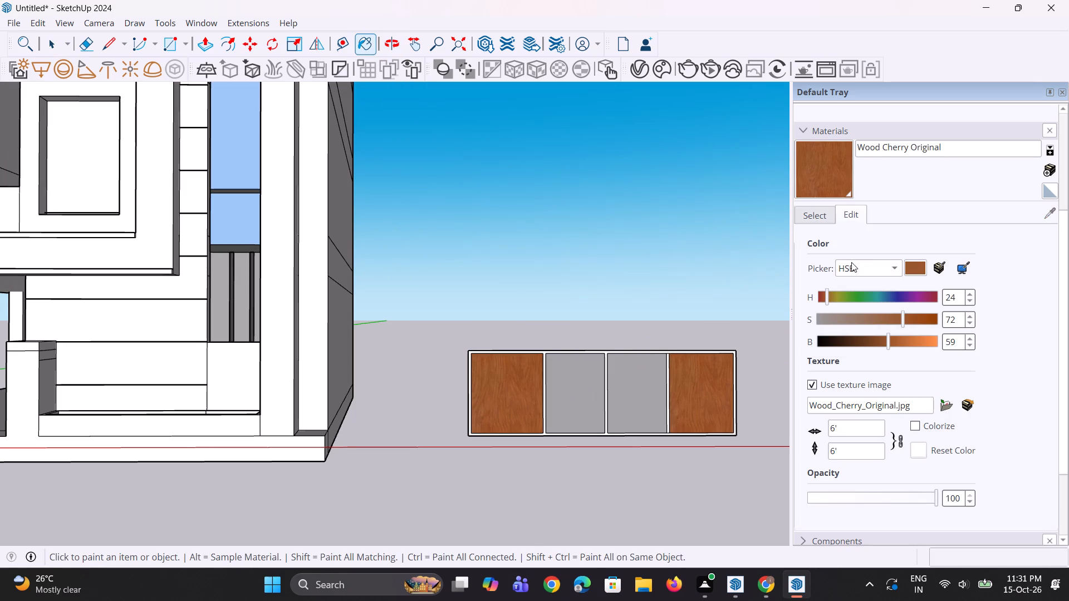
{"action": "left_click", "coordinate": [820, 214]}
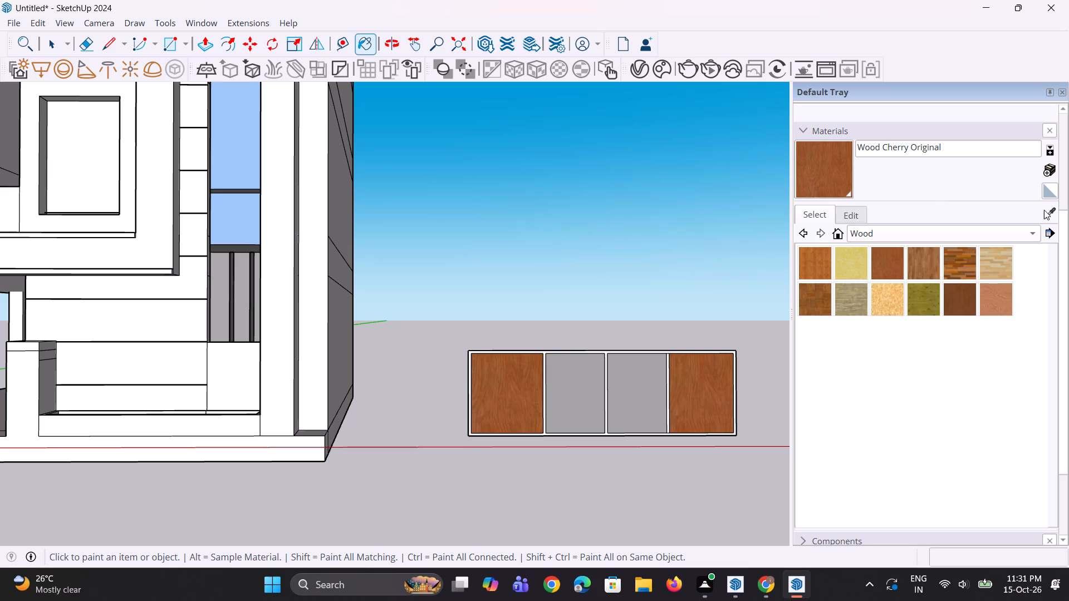
Paint the gate panel's outer border and connected divider strips with Color M08 from the Colors collection.
{"action": "left_click", "coordinate": [1045, 210]}
{"action": "middle_click_drag", "start_coordinate": [648, 389], "coordinate": [632, 365]}
{"action": "scroll", "coordinate": [620, 396], "scroll_direction": "down", "scroll_amount": 5}
{"action": "key", "text": "space"}
{"action": "key", "text": "space"}
{"action": "scroll", "coordinate": [781, 311], "scroll_direction": "up", "scroll_amount": 1}
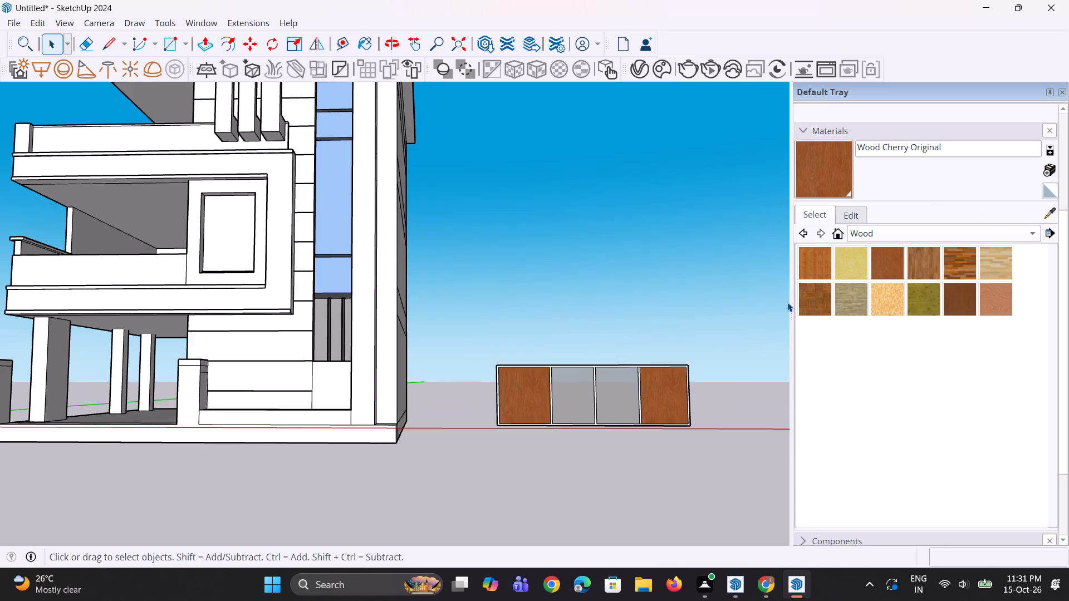
{"action": "scroll", "coordinate": [787, 302], "scroll_direction": "up", "scroll_amount": 1}
{"action": "left_click", "coordinate": [860, 240]}
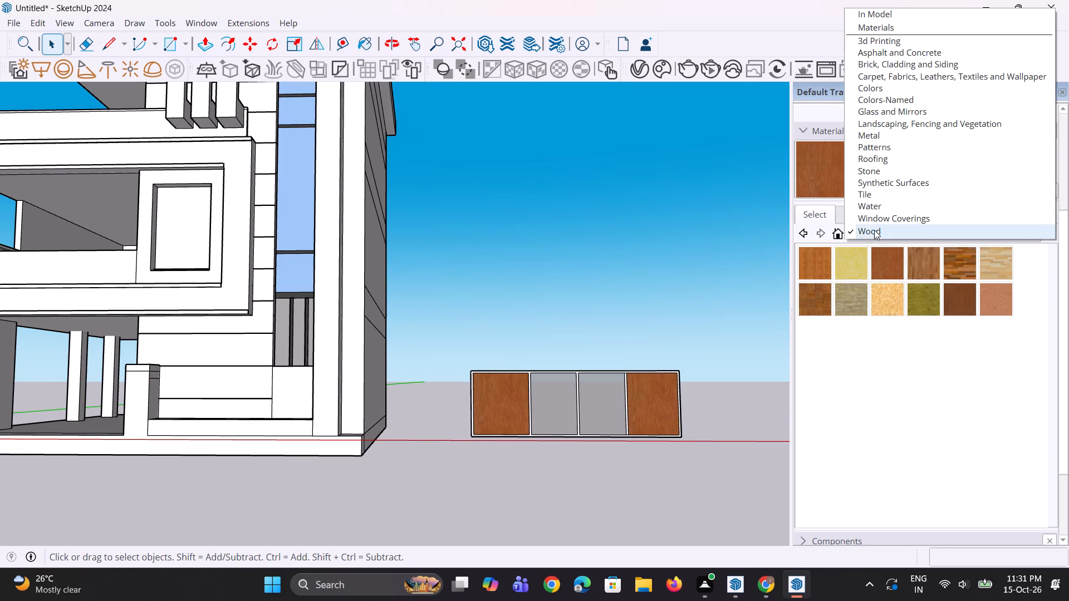
{"action": "left_click", "coordinate": [891, 88]}
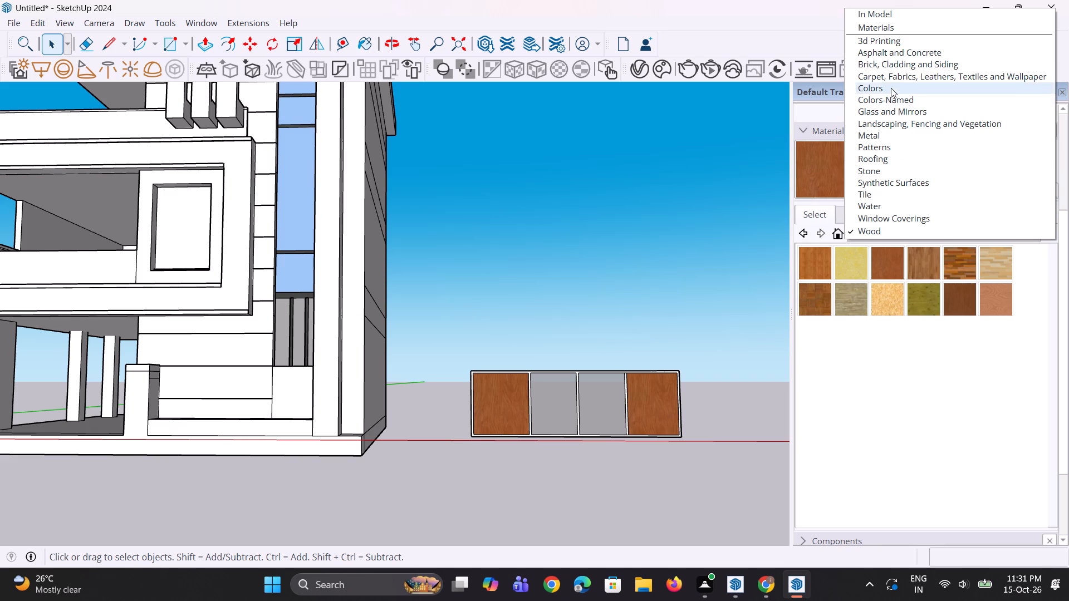
{"action": "scroll", "coordinate": [881, 382], "scroll_direction": "down", "scroll_amount": 12}
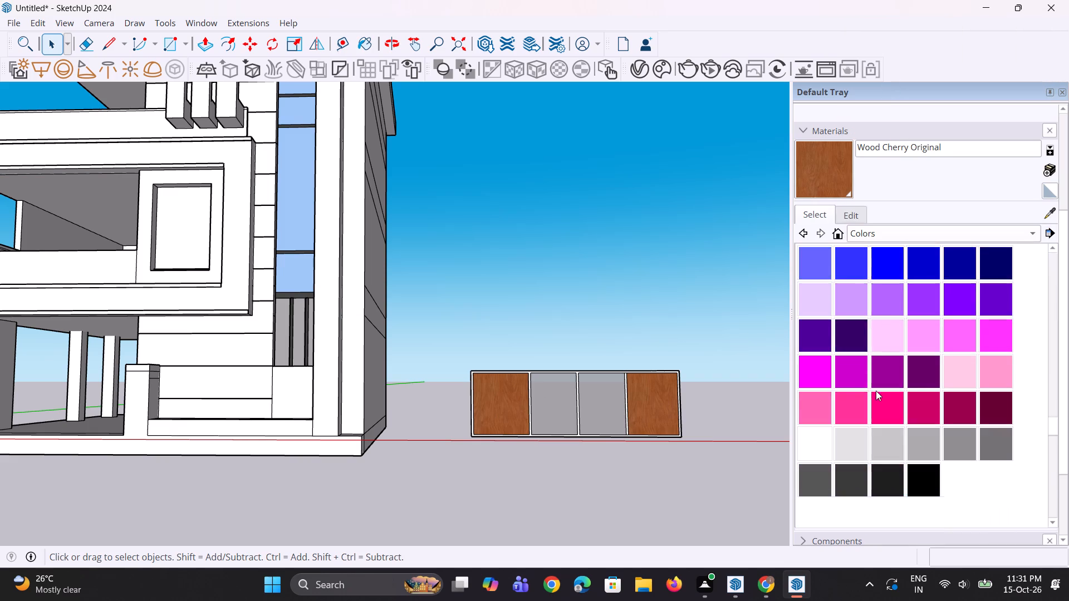
{"action": "scroll", "coordinate": [876, 391], "scroll_direction": "down", "scroll_amount": 4}
{"action": "left_click", "coordinate": [887, 314]}
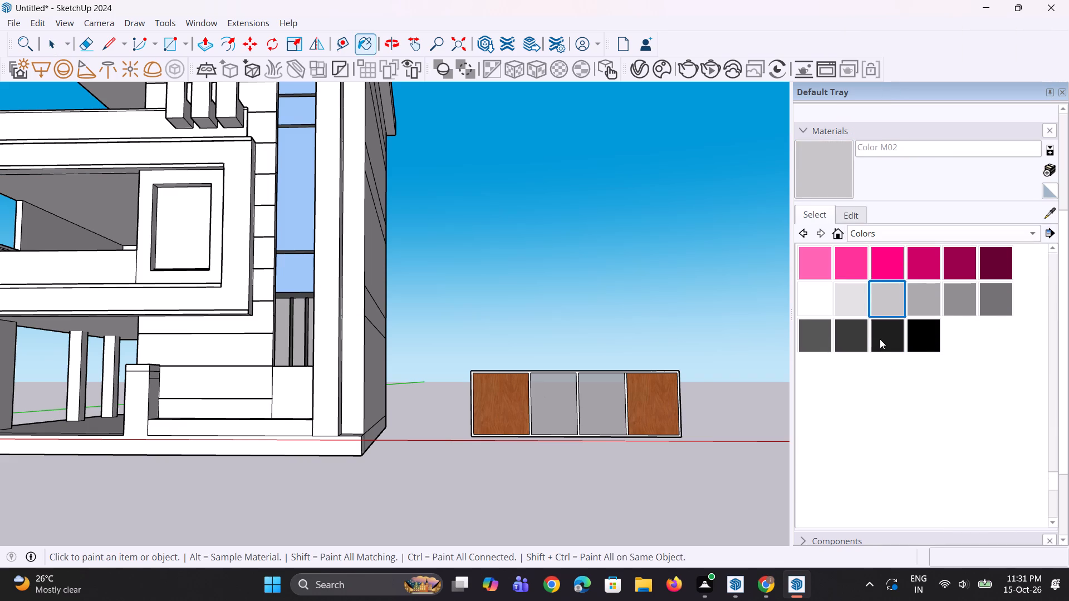
{"action": "left_click", "coordinate": [881, 339]}
{"action": "scroll", "coordinate": [681, 382], "scroll_direction": "up", "scroll_amount": 3}
{"action": "scroll", "coordinate": [538, 382], "scroll_direction": "up", "scroll_amount": 11}
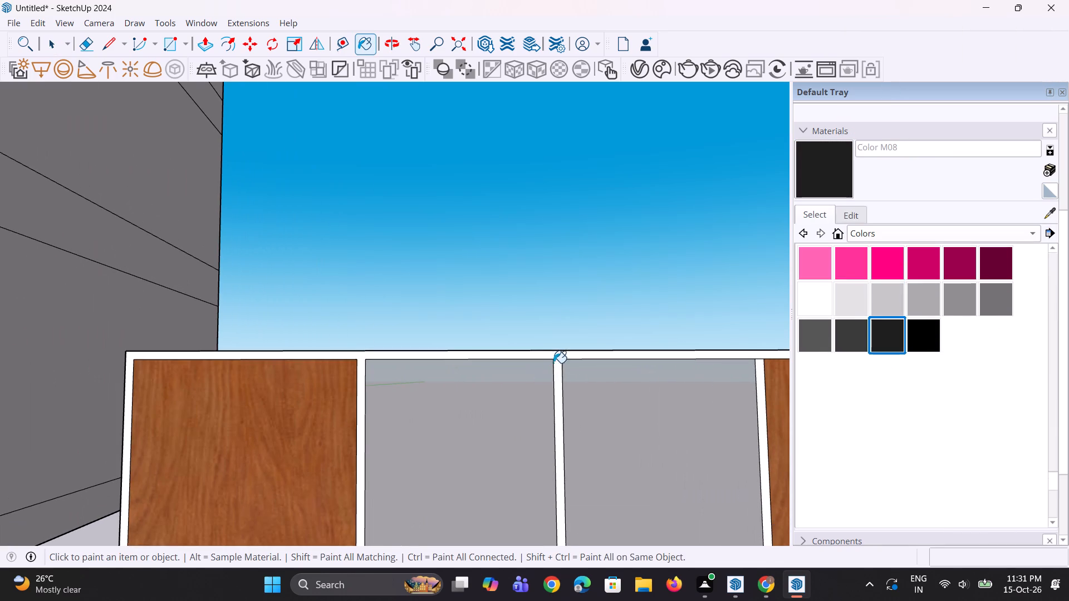
{"action": "left_click", "coordinate": [558, 361]}
{"action": "scroll", "coordinate": [558, 361], "scroll_direction": "down", "scroll_amount": 12}
{"action": "middle_click_drag", "start_coordinate": [558, 361], "coordinate": [561, 368]}
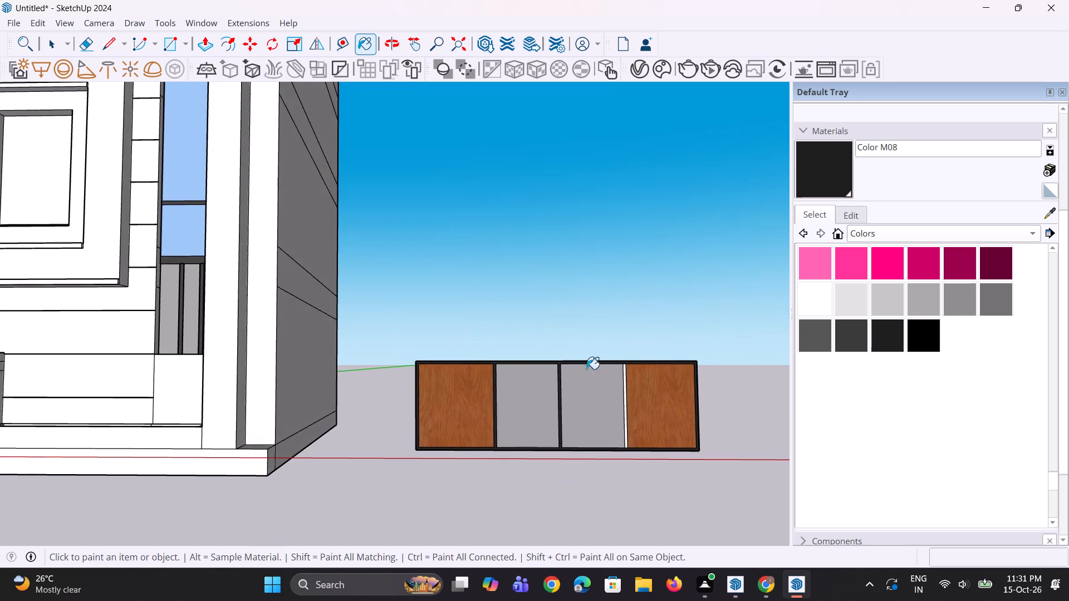
Paint the remaining divider strip, between the third and fourth bays of the gate panel, with Color M08.
{"action": "scroll", "coordinate": [635, 369], "scroll_direction": "up", "scroll_amount": 12}
{"action": "left_click", "coordinate": [612, 373]}
{"action": "scroll", "coordinate": [612, 373], "scroll_direction": "down", "scroll_amount": 6}
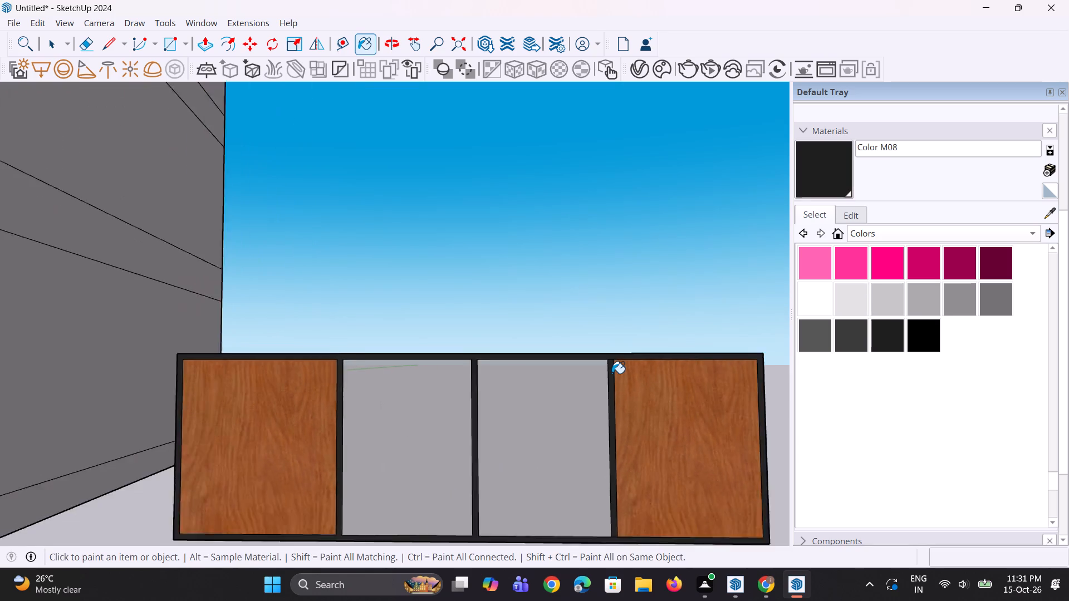
{"action": "scroll", "coordinate": [612, 372], "scroll_direction": "down", "scroll_amount": 6}
{"action": "middle_click_drag", "start_coordinate": [606, 381], "coordinate": [604, 406]}
{"action": "key", "text": "space"}
{"action": "key", "text": "space"}
Select the entire gate panel and make it a group.
{"action": "left_click_drag", "start_coordinate": [376, 345], "coordinate": [373, 345]}
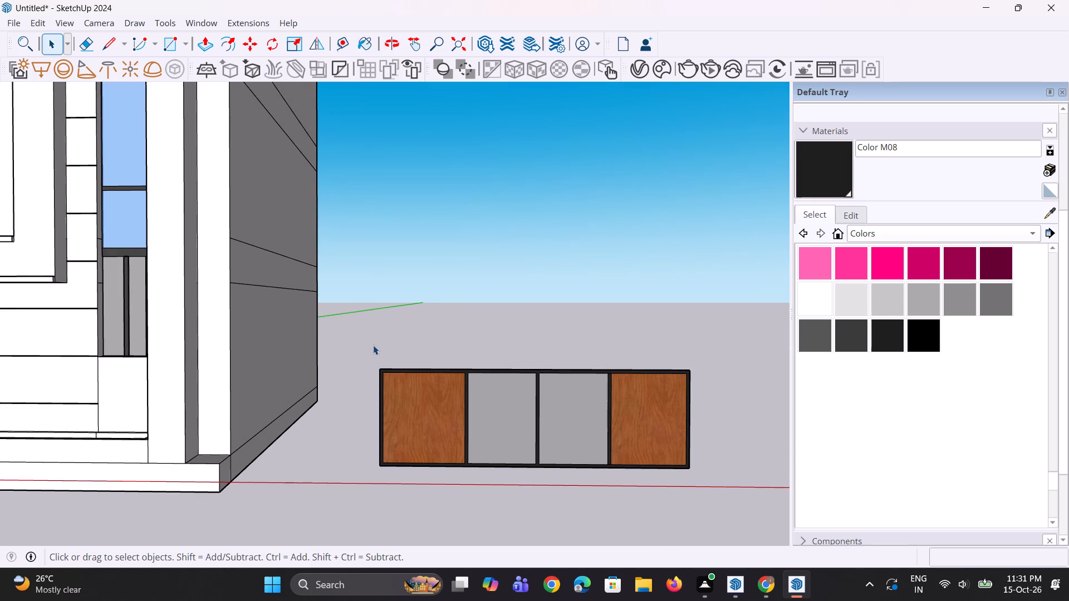
{"action": "left_click_drag", "start_coordinate": [373, 345], "coordinate": [714, 516]}
{"action": "scroll", "coordinate": [670, 490], "scroll_direction": "up", "scroll_amount": 1}
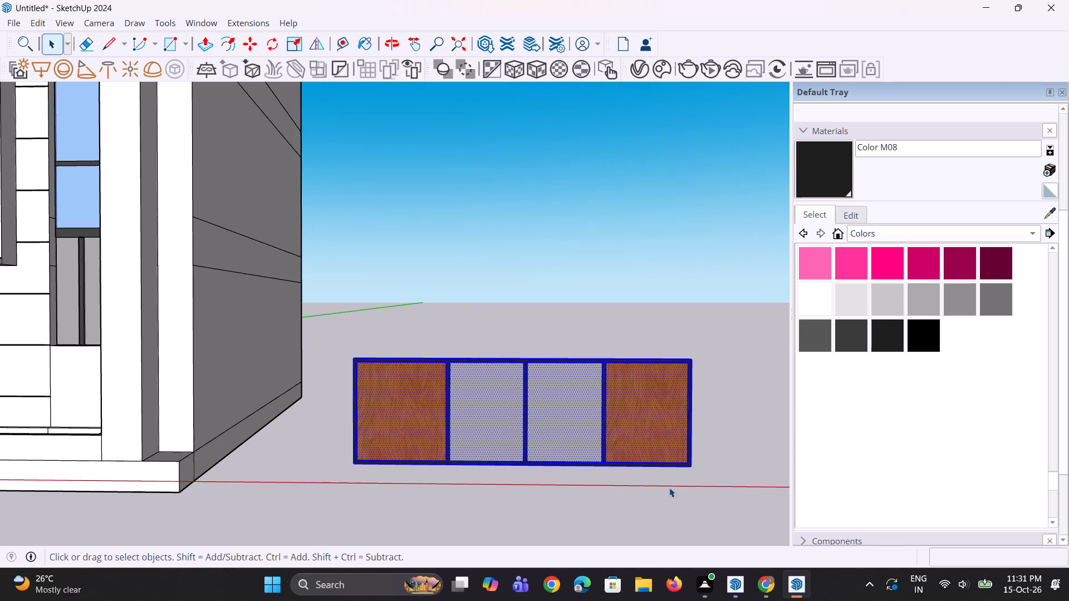
{"action": "scroll", "coordinate": [669, 487], "scroll_direction": "up", "scroll_amount": 1}
{"action": "right_click", "coordinate": [641, 413]}
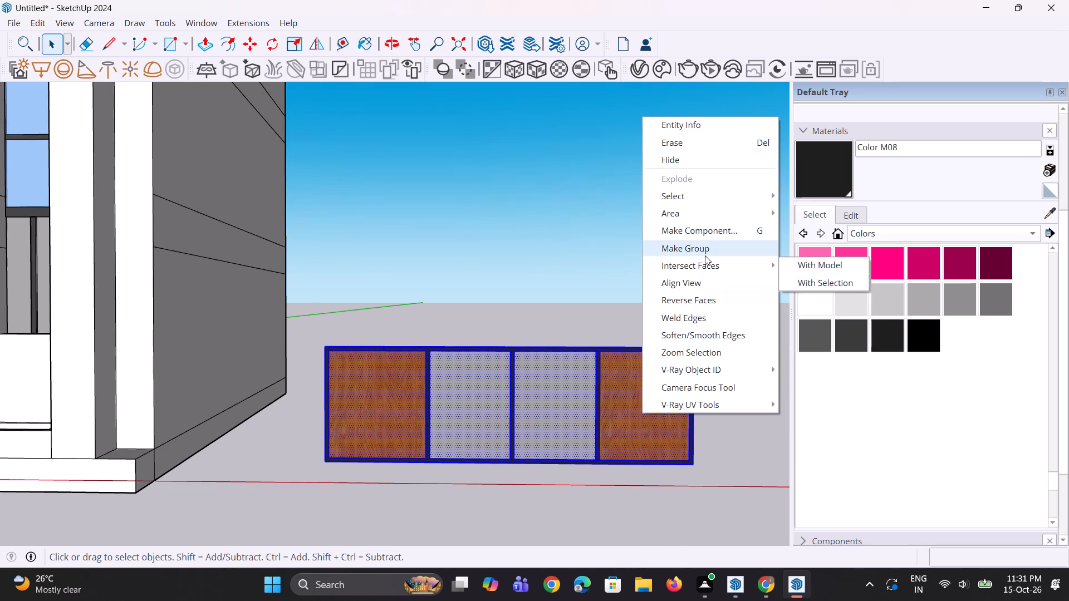
{"action": "left_click", "coordinate": [705, 255]}
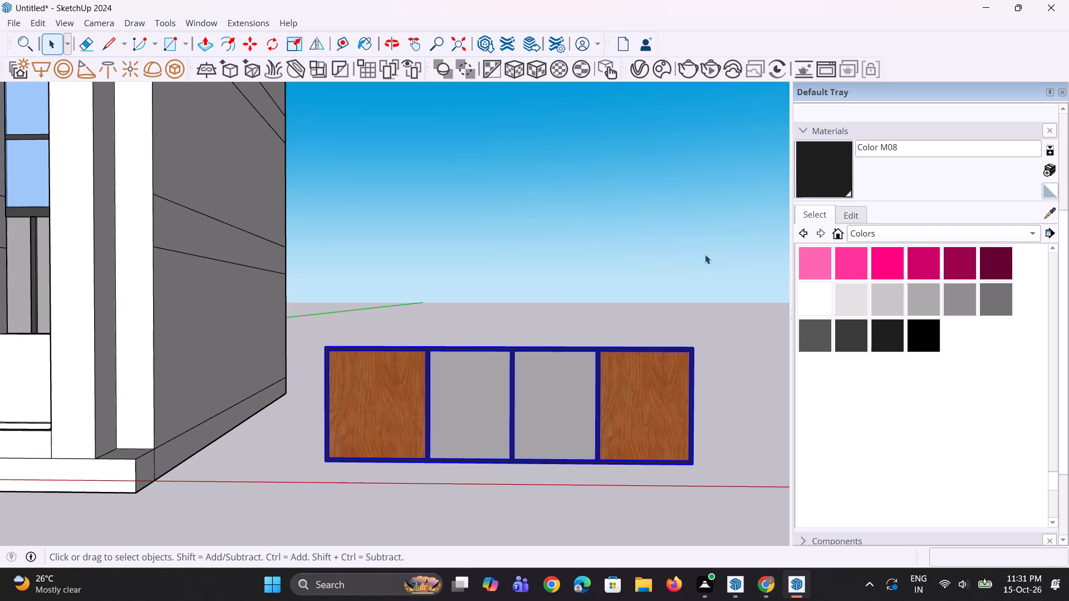
Move the gate group from beside the building onto the plinth, between the two front posts, about 44' 10" away.
{"action": "key", "text": "m"}
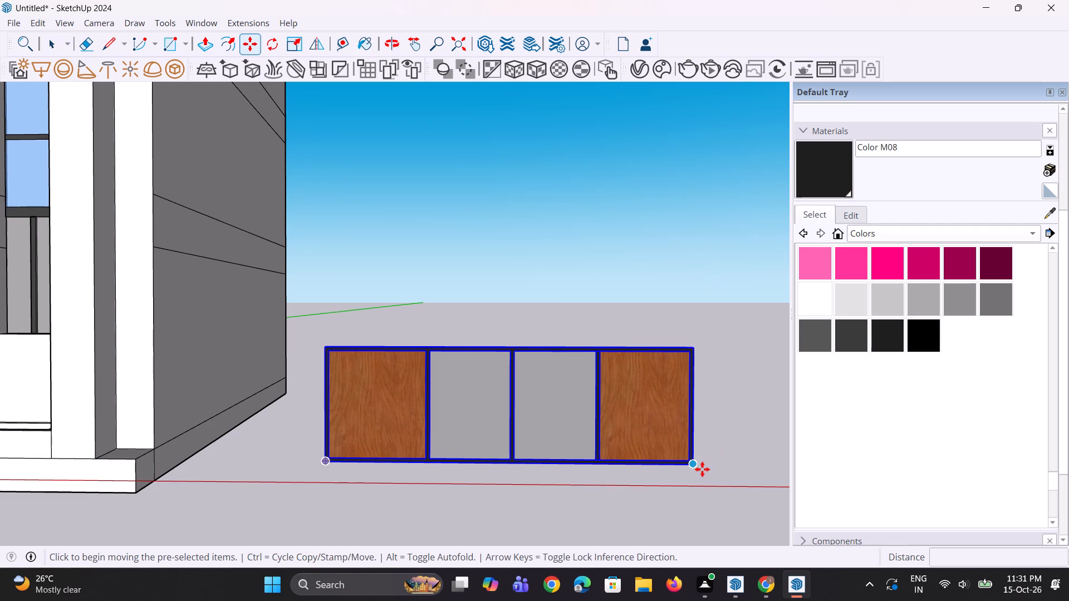
{"action": "left_click", "coordinate": [702, 469]}
{"action": "scroll", "coordinate": [725, 439], "scroll_direction": "down", "scroll_amount": 11}
{"action": "scroll", "coordinate": [355, 460], "scroll_direction": "up", "scroll_amount": 1}
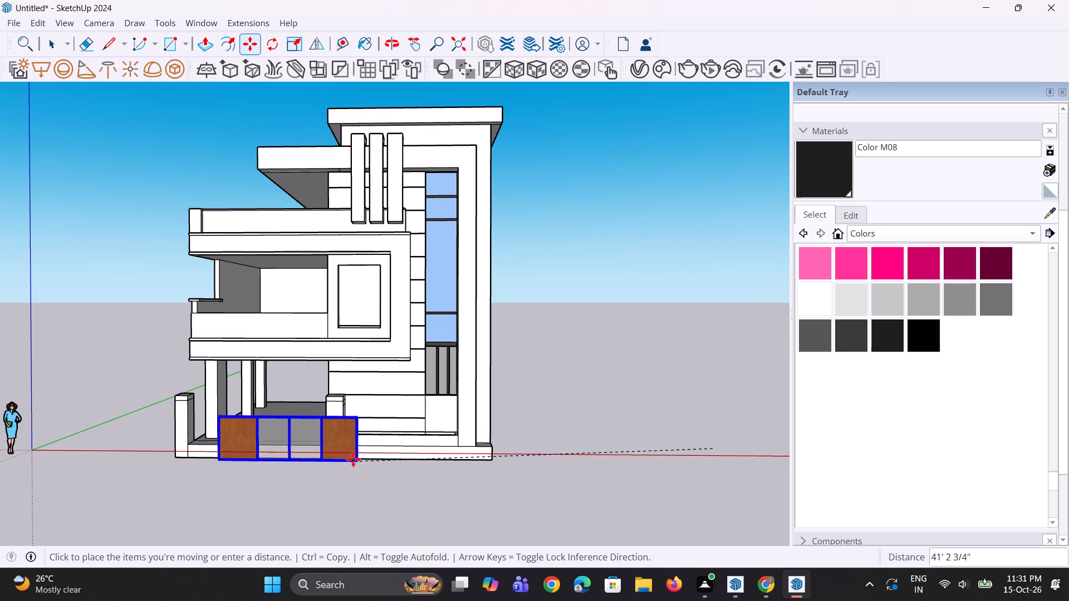
{"action": "scroll", "coordinate": [353, 459], "scroll_direction": "up", "scroll_amount": 5}
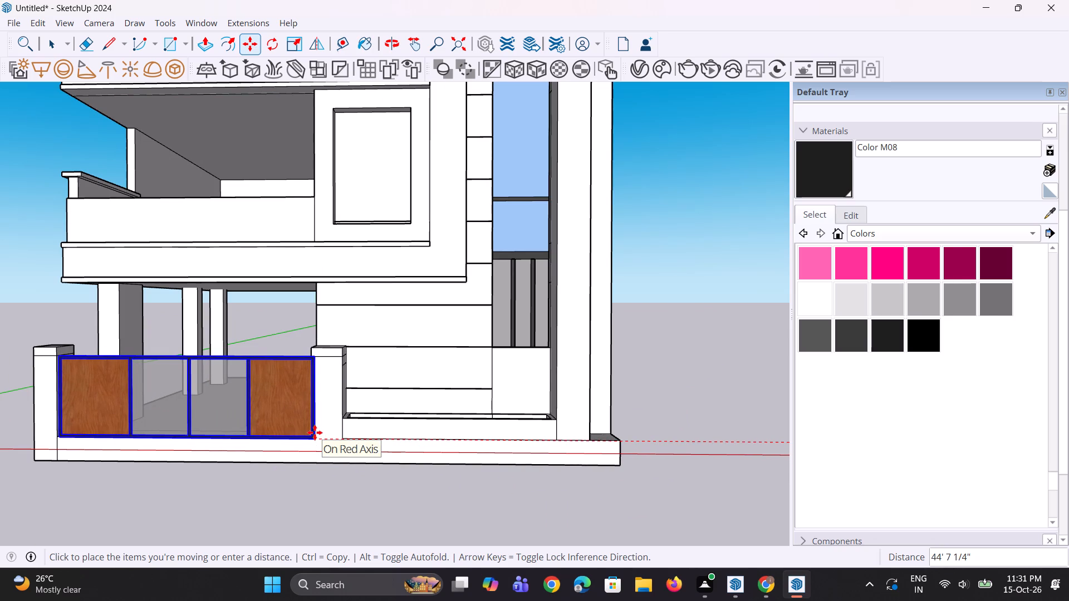
{"action": "left_click", "coordinate": [311, 435]}
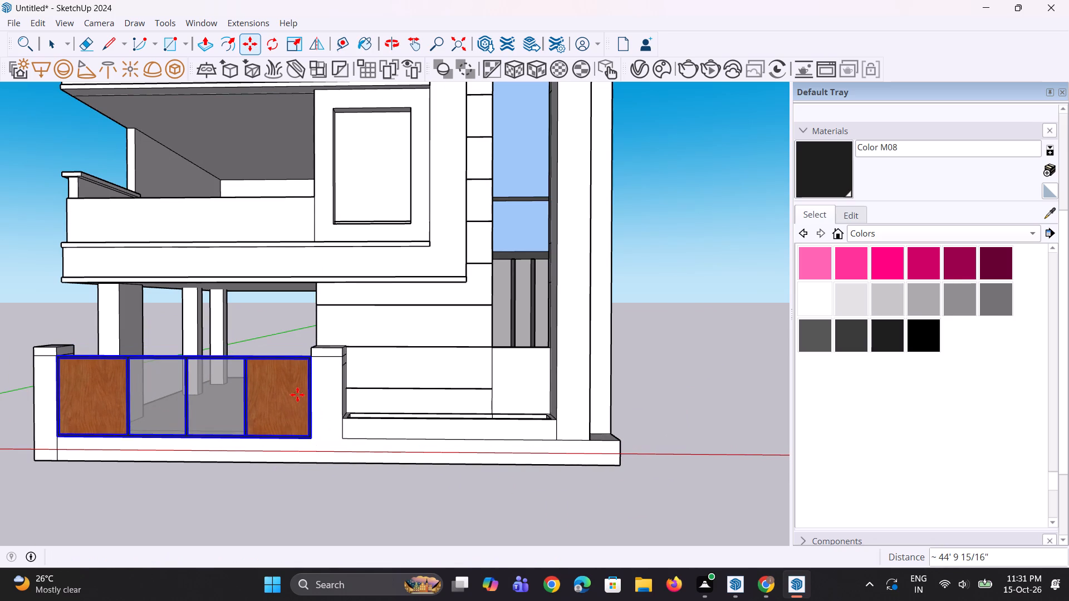
Shift the gate group 2" by its lower corner beside the planter-side post.
{"action": "scroll", "coordinate": [291, 375], "scroll_direction": "down", "scroll_amount": 4}
{"action": "middle_click_drag", "start_coordinate": [288, 425], "coordinate": [372, 503]}
{"action": "scroll", "coordinate": [323, 490], "scroll_direction": "up", "scroll_amount": 1}
{"action": "scroll", "coordinate": [331, 428], "scroll_direction": "up", "scroll_amount": 6}
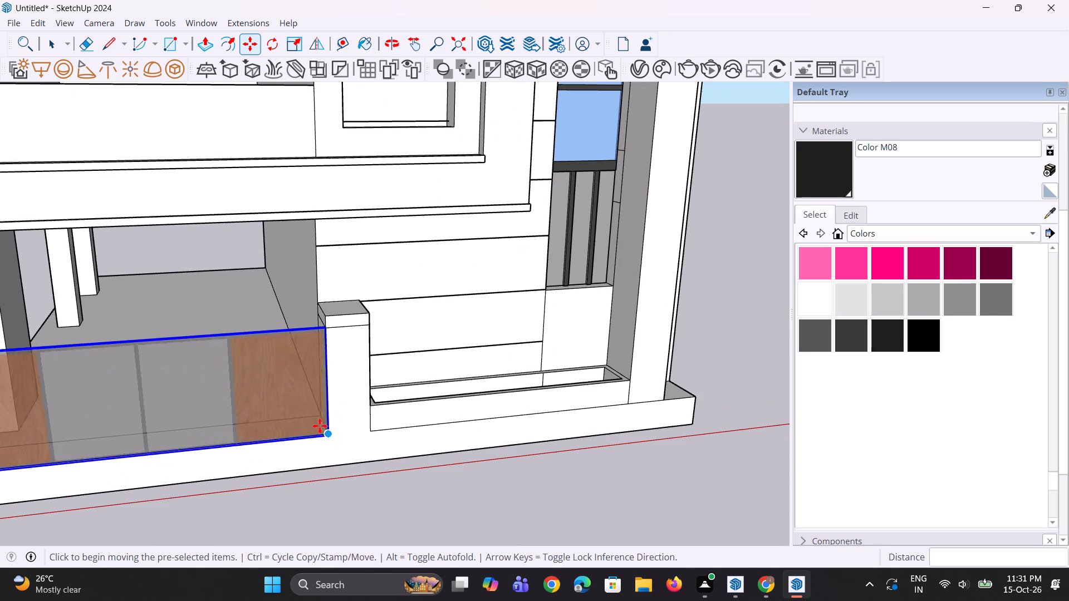
{"action": "left_click", "coordinate": [325, 436]}
{"action": "left_click", "coordinate": [321, 427]}
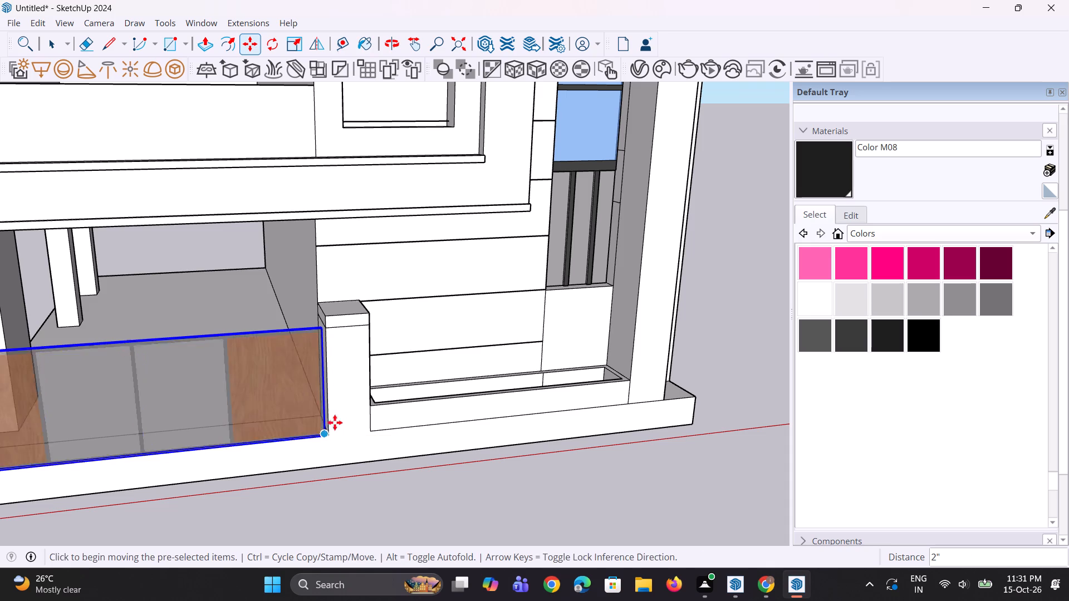
{"action": "scroll", "coordinate": [345, 419], "scroll_direction": "down", "scroll_amount": 5}
{"action": "scroll", "coordinate": [346, 418], "scroll_direction": "up", "scroll_amount": 2}
{"action": "middle_click_drag", "start_coordinate": [346, 417], "coordinate": [349, 405]}
{"action": "key", "text": "space"}
{"action": "left_click", "coordinate": [386, 467]}
{"action": "key", "text": "space"}
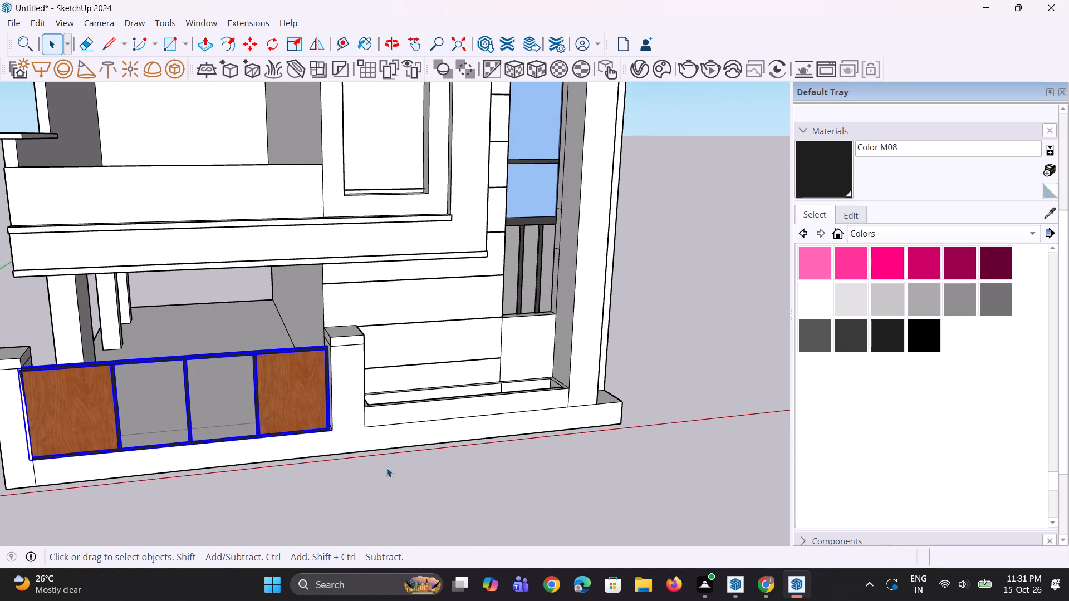
Move the gate group so its lower front corner meets the base corner of the planter-side post.
{"action": "scroll", "coordinate": [214, 407], "scroll_direction": "down", "scroll_amount": 5}
{"action": "scroll", "coordinate": [287, 457], "scroll_direction": "up", "scroll_amount": 4}
{"action": "scroll", "coordinate": [268, 410], "scroll_direction": "up", "scroll_amount": 6}
{"action": "left_click", "coordinate": [290, 402]}
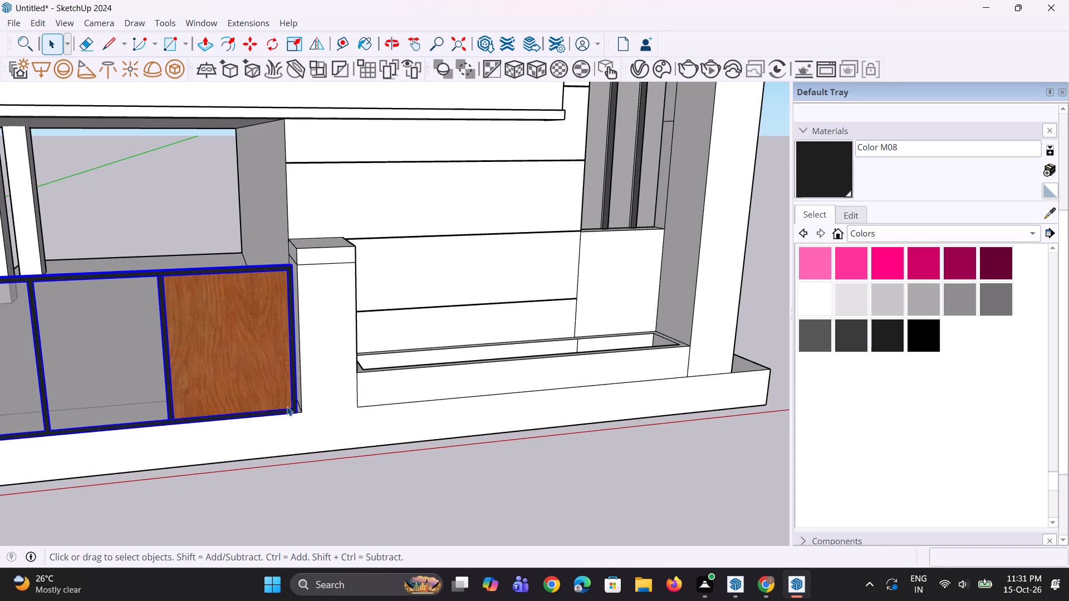
{"action": "scroll", "coordinate": [283, 413], "scroll_direction": "up", "scroll_amount": 9}
{"action": "key", "text": "m"}
{"action": "scroll", "coordinate": [347, 398], "scroll_direction": "up", "scroll_amount": 3}
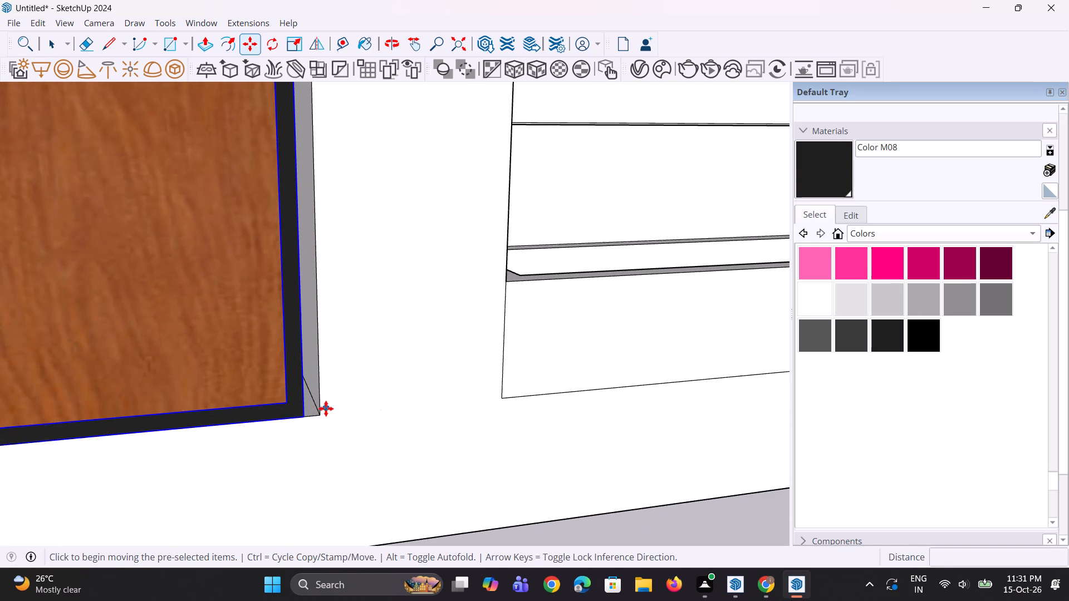
{"action": "left_click", "coordinate": [300, 415]}
{"action": "left_click", "coordinate": [320, 411]}
{"action": "scroll", "coordinate": [351, 405], "scroll_direction": "down", "scroll_amount": 6}
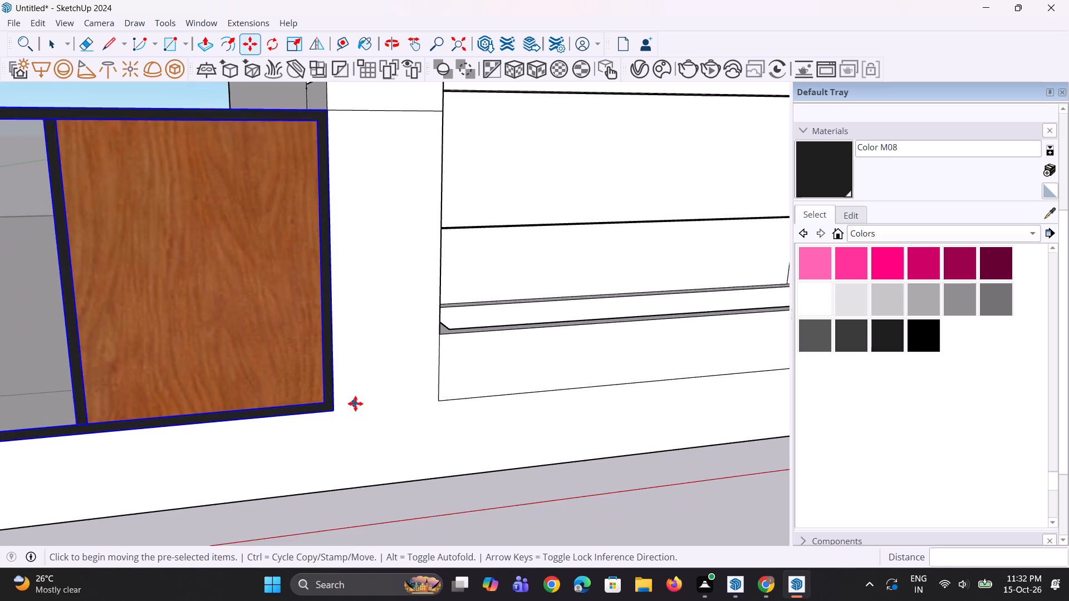
{"action": "scroll", "coordinate": [355, 403], "scroll_direction": "down", "scroll_amount": 6}
{"action": "key", "text": "space"}
{"action": "key", "text": "space"}
{"action": "left_click", "coordinate": [455, 464]}
Import the component file Leaf+Pattern+Wood+Wall+Panel (1) from the Downloads folder.
{"action": "scroll", "coordinate": [452, 420], "scroll_direction": "down", "scroll_amount": 7}
{"action": "scroll", "coordinate": [355, 384], "scroll_direction": "up", "scroll_amount": 1}
{"action": "middle_click_drag", "start_coordinate": [354, 383], "coordinate": [351, 376]}
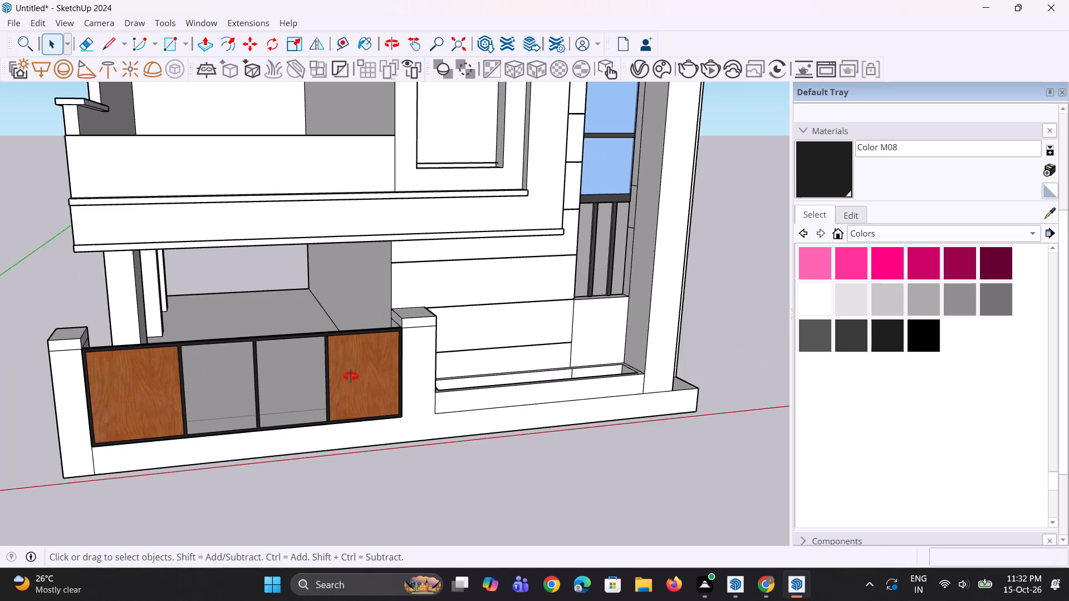
{"action": "middle_click_drag", "start_coordinate": [351, 376], "coordinate": [345, 364]}
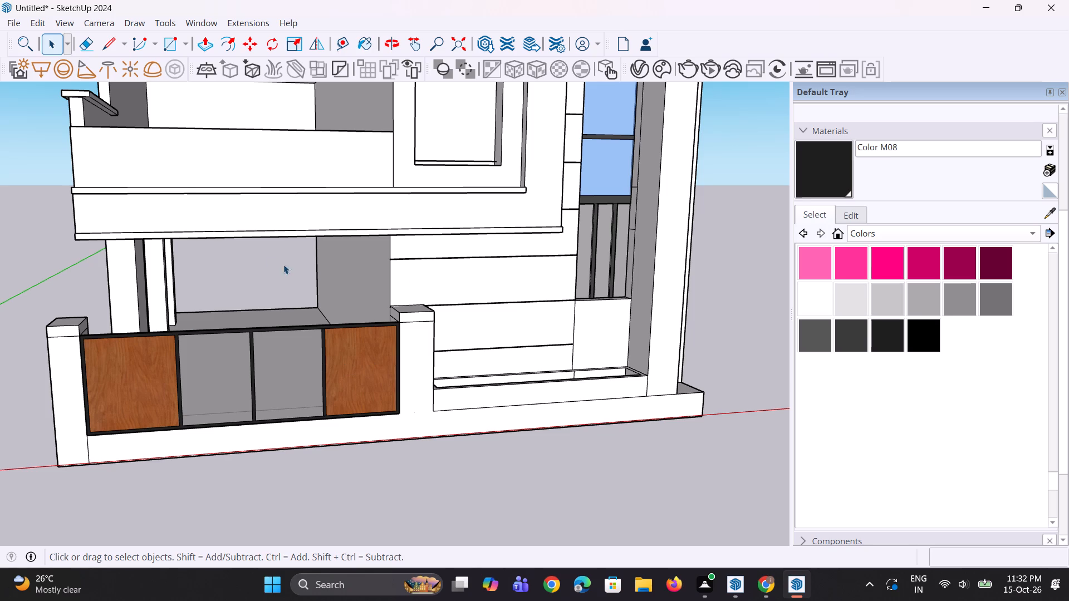
{"action": "scroll", "coordinate": [347, 308], "scroll_direction": "down", "scroll_amount": 5}
{"action": "middle_click_drag", "start_coordinate": [390, 313], "coordinate": [384, 295]}
{"action": "scroll", "coordinate": [340, 258], "scroll_direction": "up", "scroll_amount": 1}
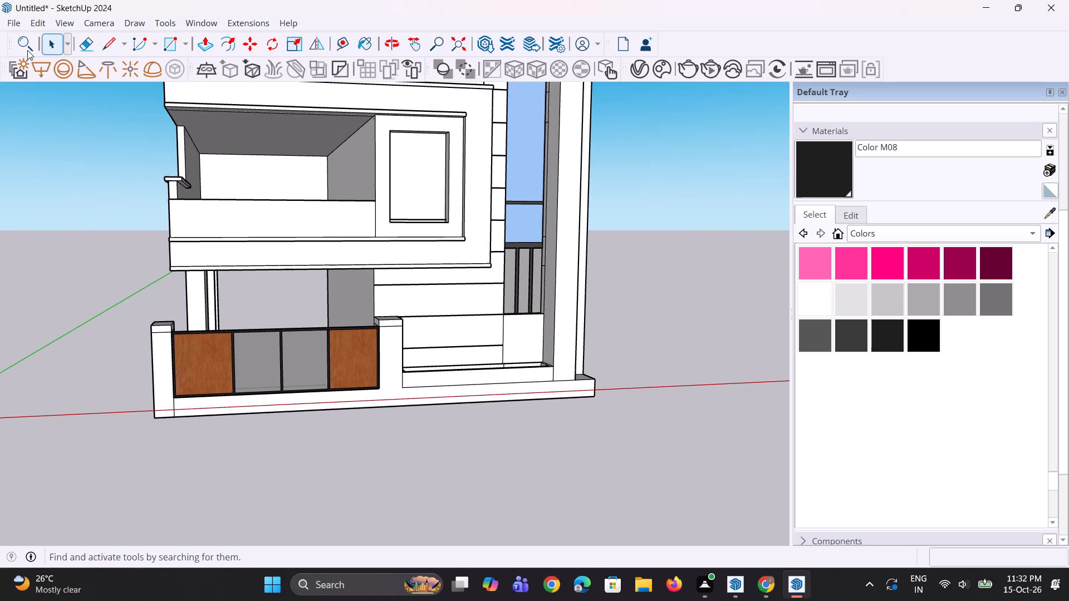
{"action": "left_click", "coordinate": [12, 22]}
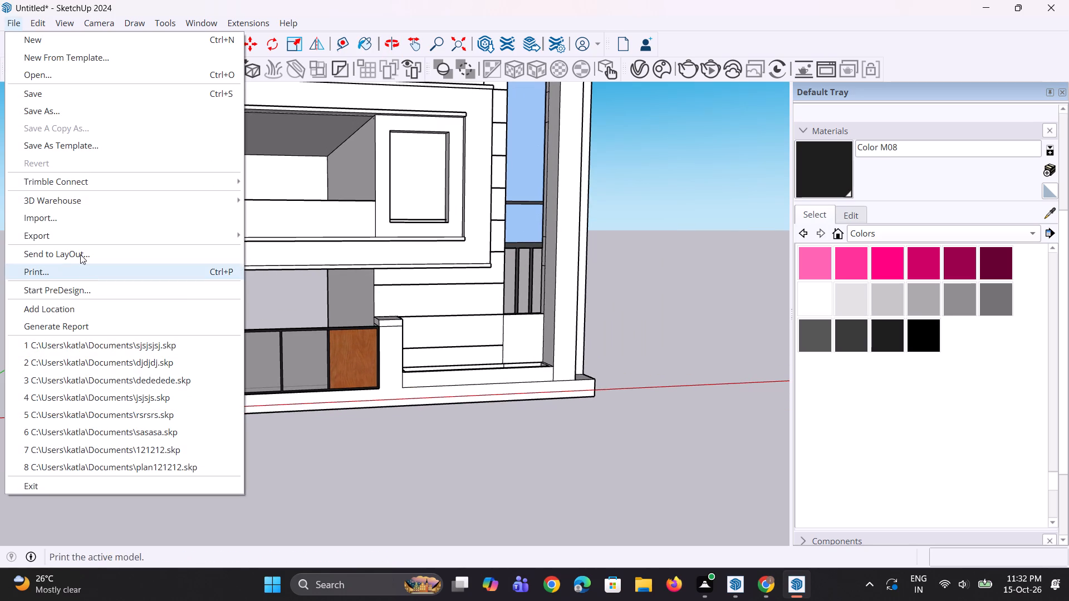
{"action": "left_click", "coordinate": [75, 209]}
{"action": "left_click", "coordinate": [75, 221]}
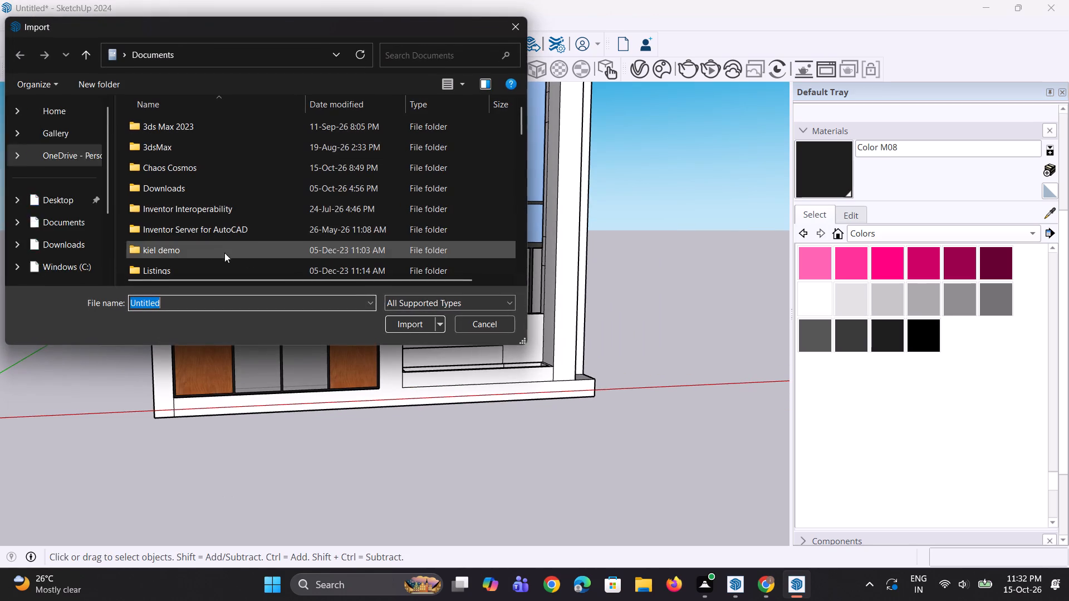
{"action": "scroll", "coordinate": [210, 232], "scroll_direction": "down", "scroll_amount": 1}
{"action": "left_click", "coordinate": [90, 193]}
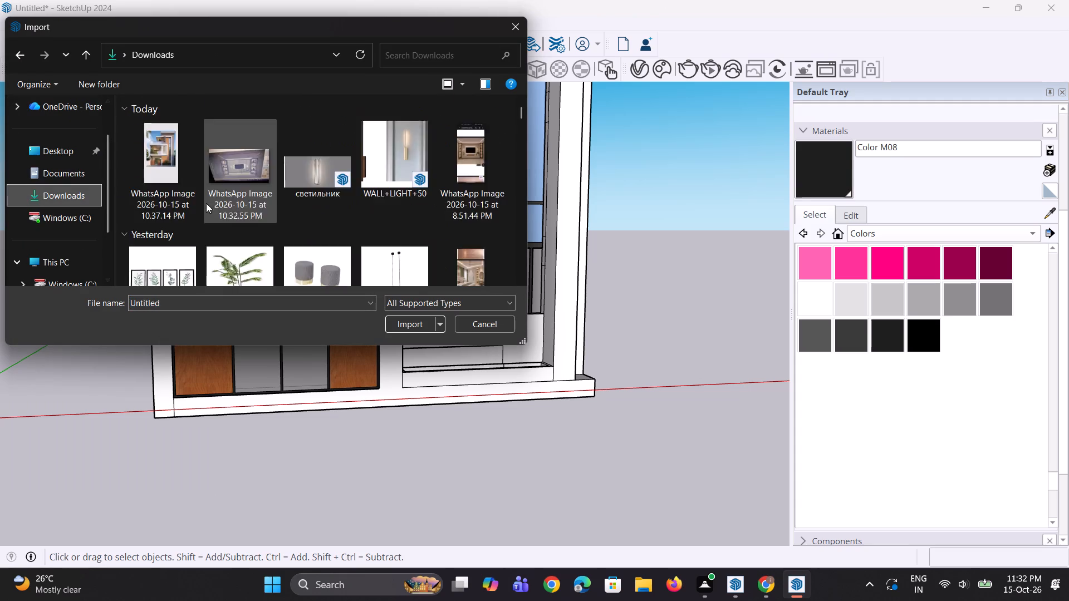
{"action": "scroll", "coordinate": [206, 203], "scroll_direction": "down", "scroll_amount": 20}
{"action": "scroll", "coordinate": [206, 203], "scroll_direction": "down", "scroll_amount": 12}
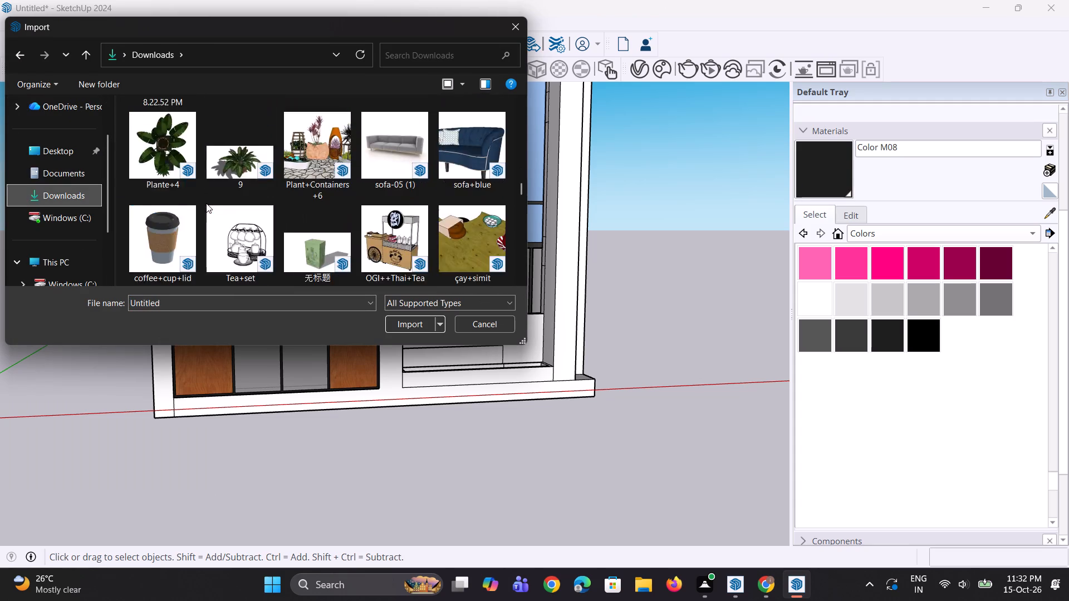
{"action": "scroll", "coordinate": [206, 203], "scroll_direction": "down", "scroll_amount": 20}
{"action": "scroll", "coordinate": [206, 203], "scroll_direction": "down", "scroll_amount": 16}
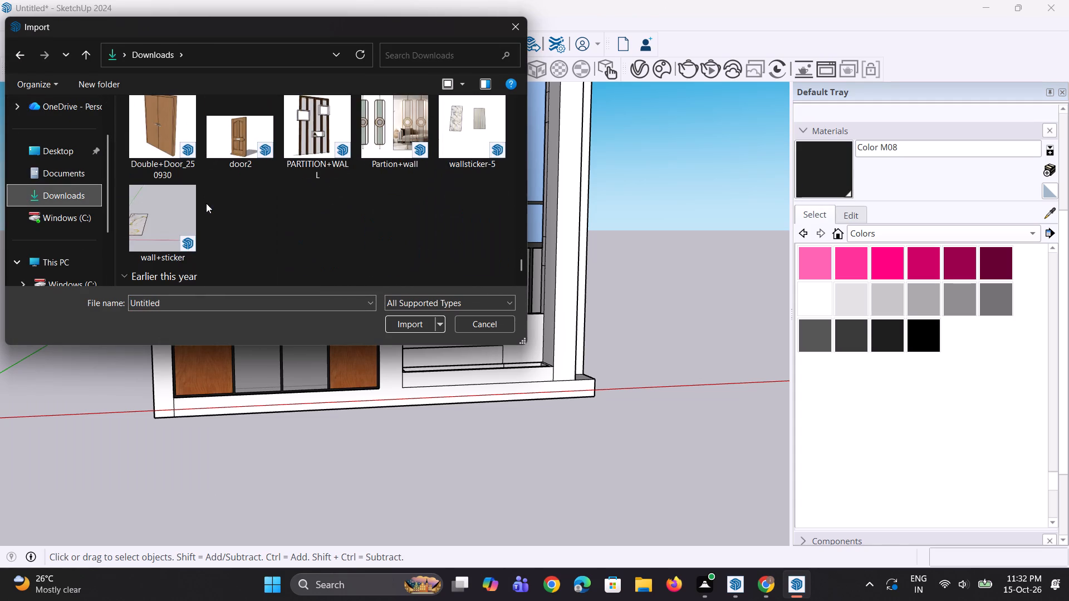
{"action": "scroll", "coordinate": [209, 203], "scroll_direction": "up", "scroll_amount": 6}
{"action": "scroll", "coordinate": [210, 203], "scroll_direction": "down", "scroll_amount": 1}
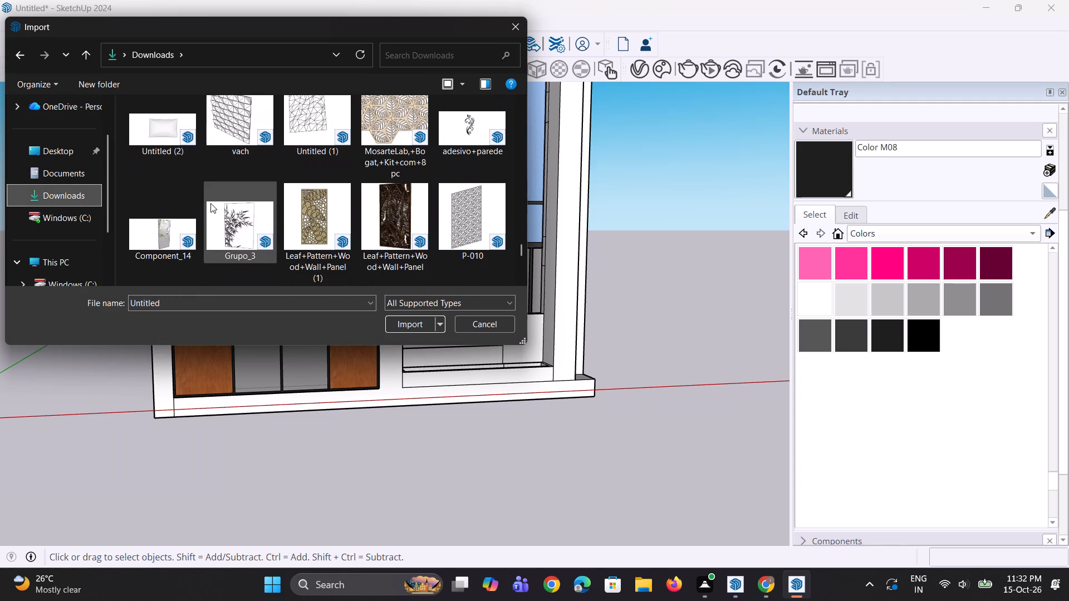
{"action": "left_click", "coordinate": [331, 210]}
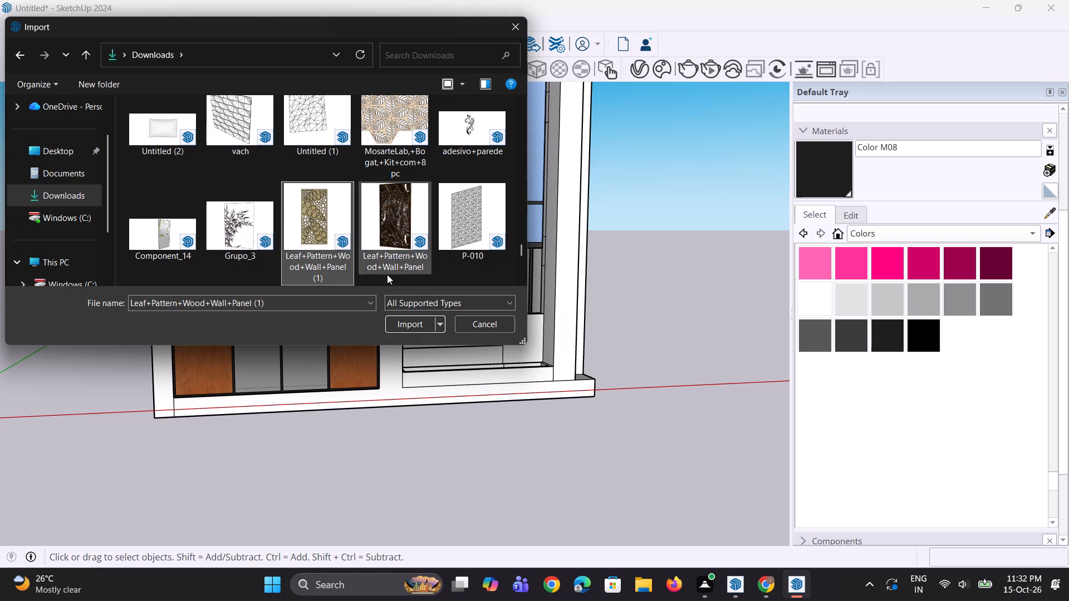
{"action": "left_click", "coordinate": [416, 327]}
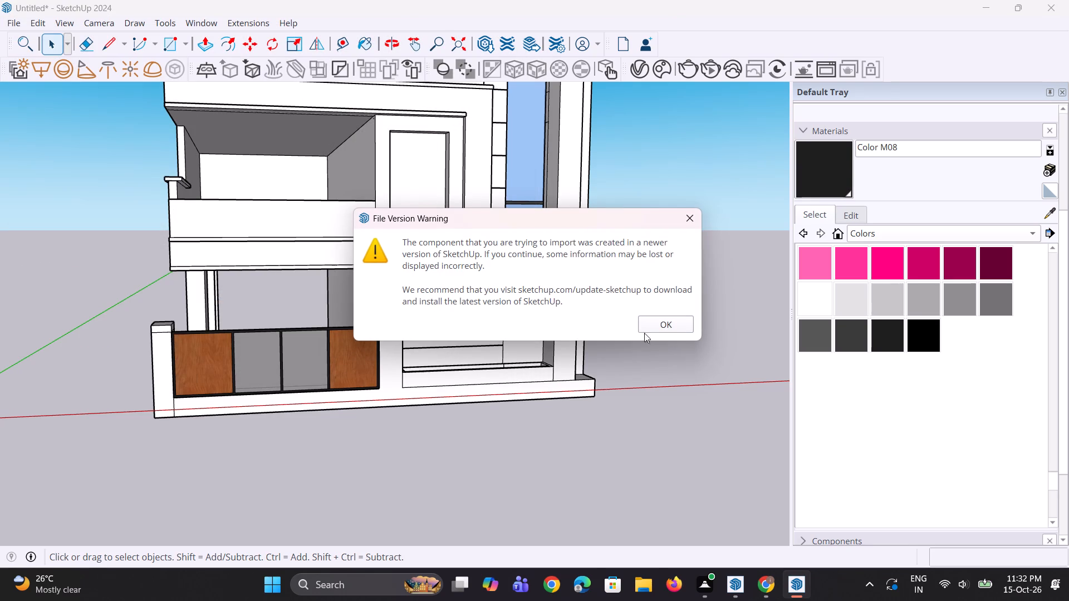
{"action": "left_click", "coordinate": [684, 325]}
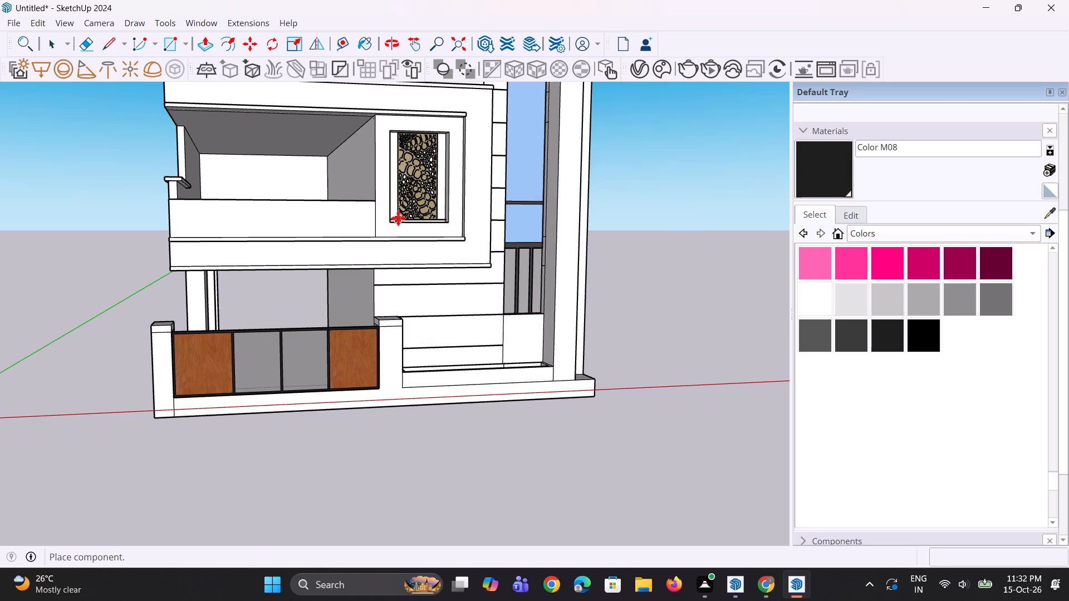
Place the imported leaf-pattern panel inside the framed wall recess beside the upper-floor balcony.
{"action": "left_click", "coordinate": [398, 218]}
{"action": "middle_click_drag", "start_coordinate": [476, 184], "coordinate": [346, 236]}
{"action": "scroll", "coordinate": [397, 194], "scroll_direction": "up", "scroll_amount": 9}
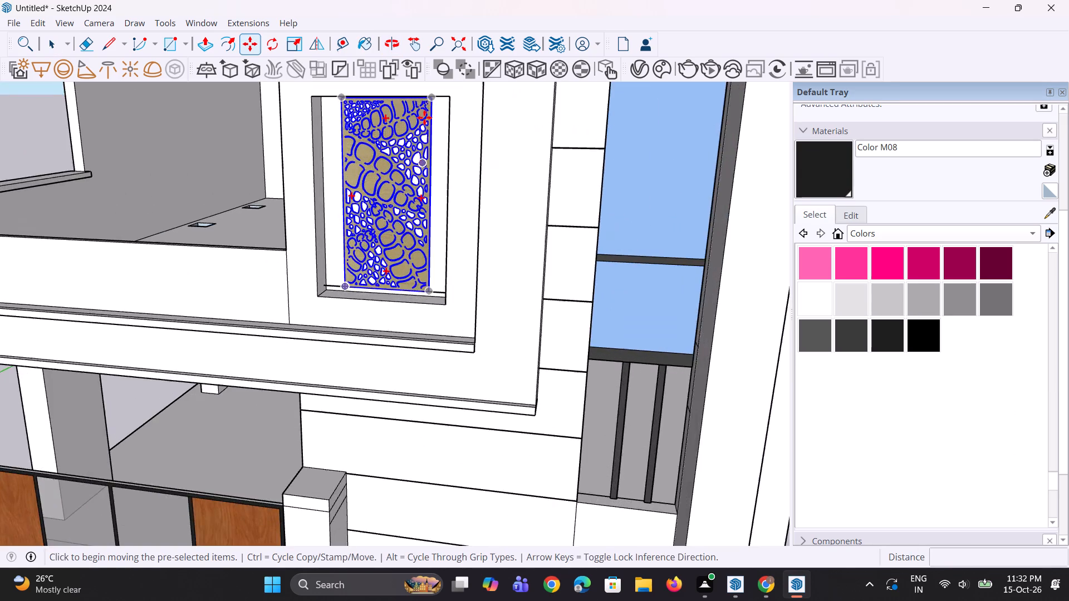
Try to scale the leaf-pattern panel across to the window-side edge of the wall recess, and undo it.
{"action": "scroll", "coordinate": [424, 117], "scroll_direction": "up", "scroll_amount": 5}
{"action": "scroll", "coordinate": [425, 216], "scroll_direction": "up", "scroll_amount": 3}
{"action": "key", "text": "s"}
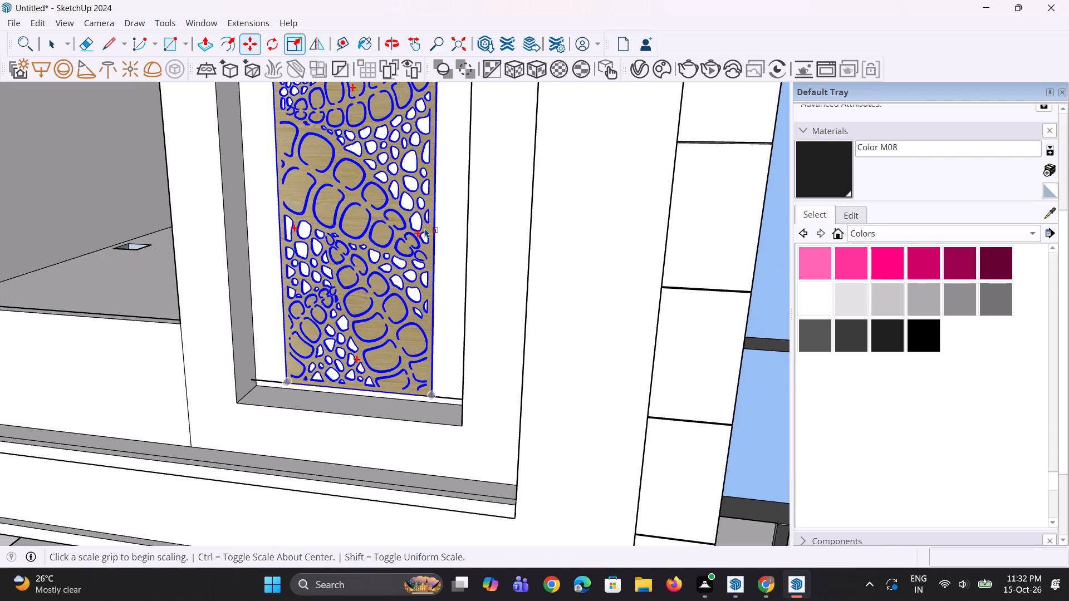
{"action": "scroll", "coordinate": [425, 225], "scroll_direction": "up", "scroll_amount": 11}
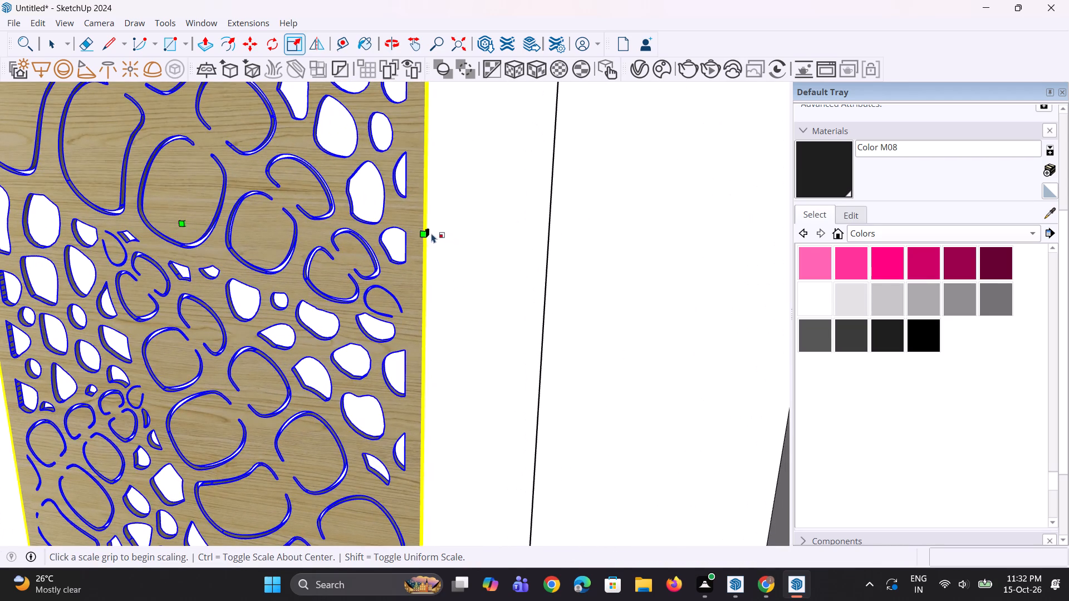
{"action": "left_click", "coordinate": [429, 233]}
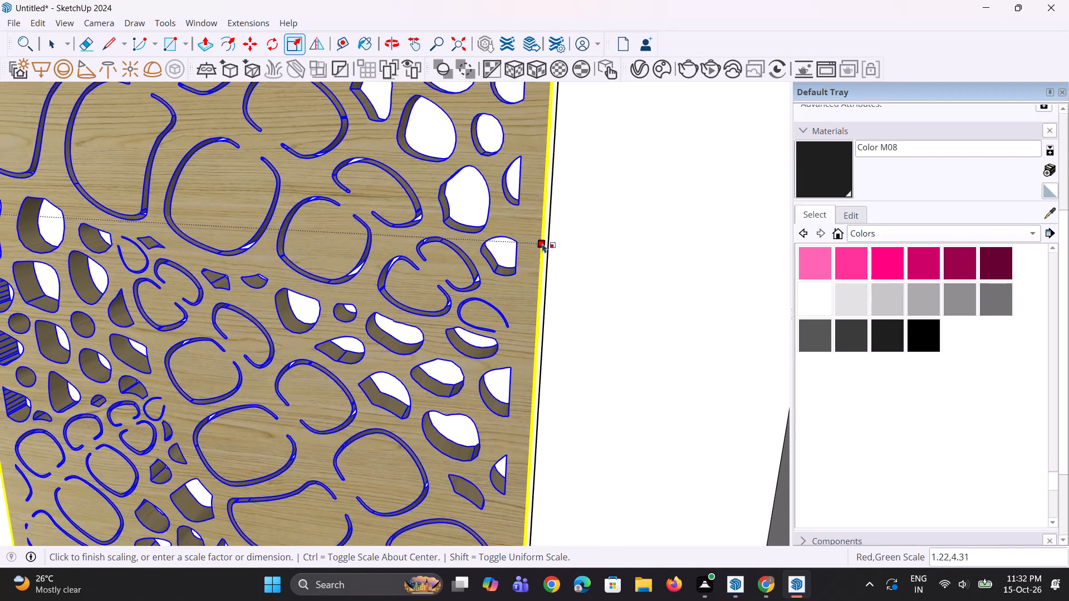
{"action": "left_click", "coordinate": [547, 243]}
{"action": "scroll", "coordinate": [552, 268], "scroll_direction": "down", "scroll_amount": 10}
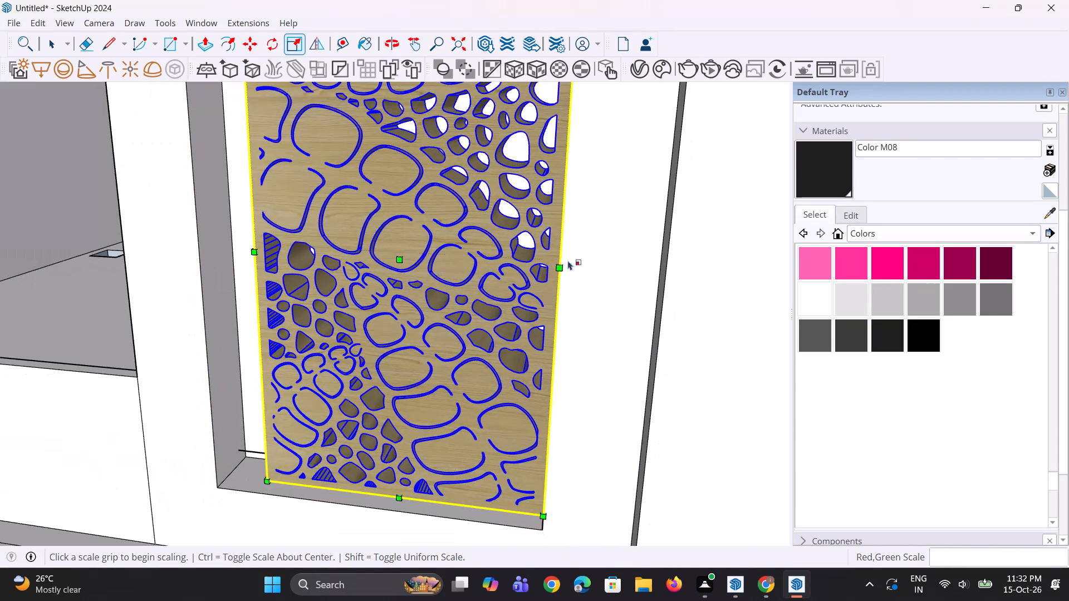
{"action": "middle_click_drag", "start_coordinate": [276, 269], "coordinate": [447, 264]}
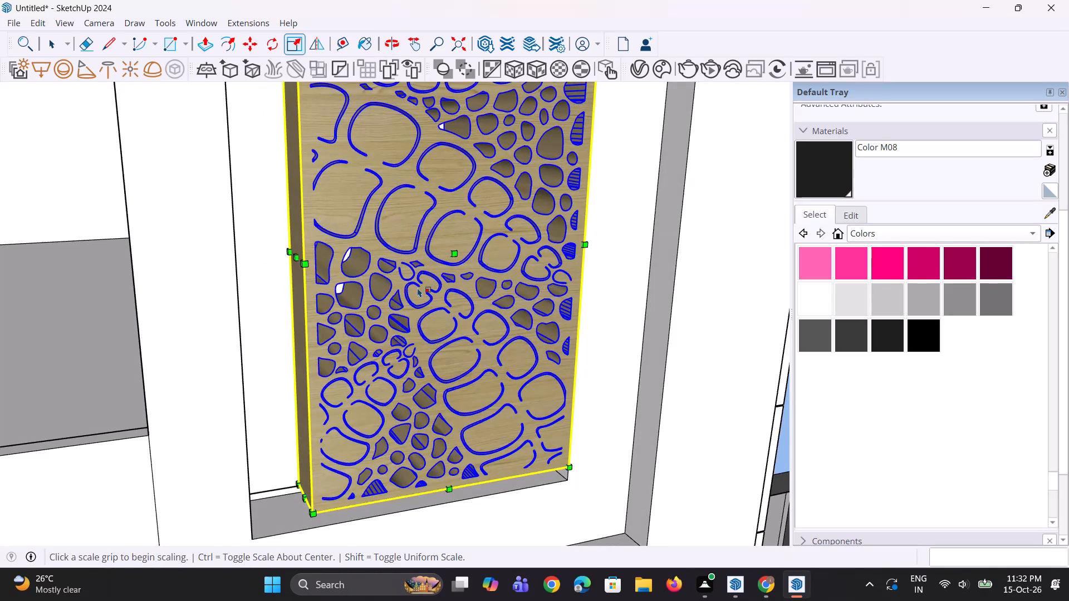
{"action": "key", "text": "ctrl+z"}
Move the leaf-pattern panel by its window-side lower corner to the matching lower back corner of the recess.
{"action": "scroll", "coordinate": [316, 272], "scroll_direction": "up", "scroll_amount": 2}
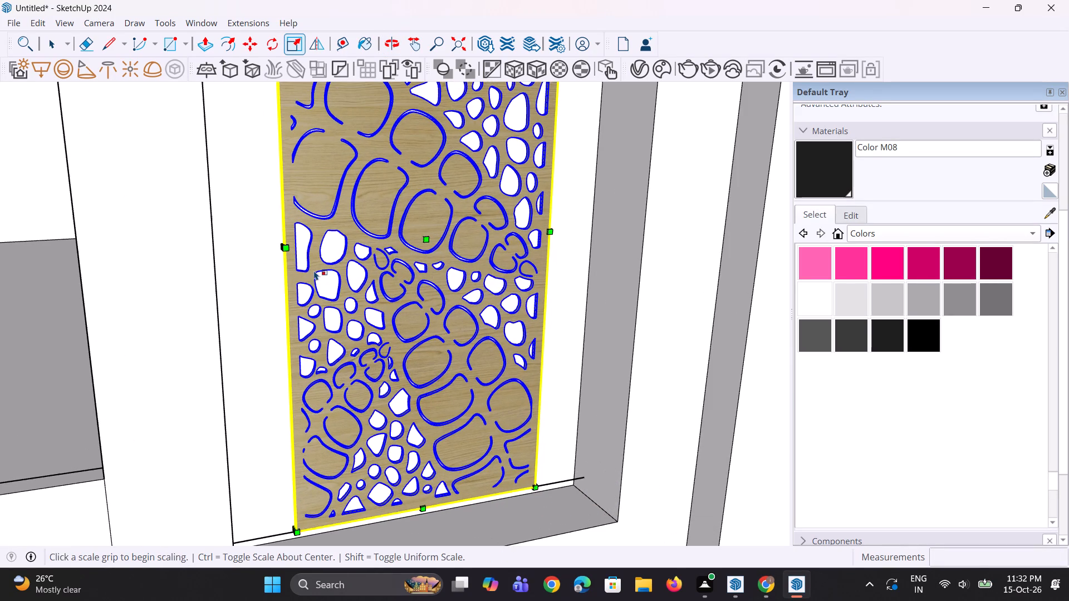
{"action": "key", "text": "m"}
{"action": "scroll", "coordinate": [418, 274], "scroll_direction": "down", "scroll_amount": 4}
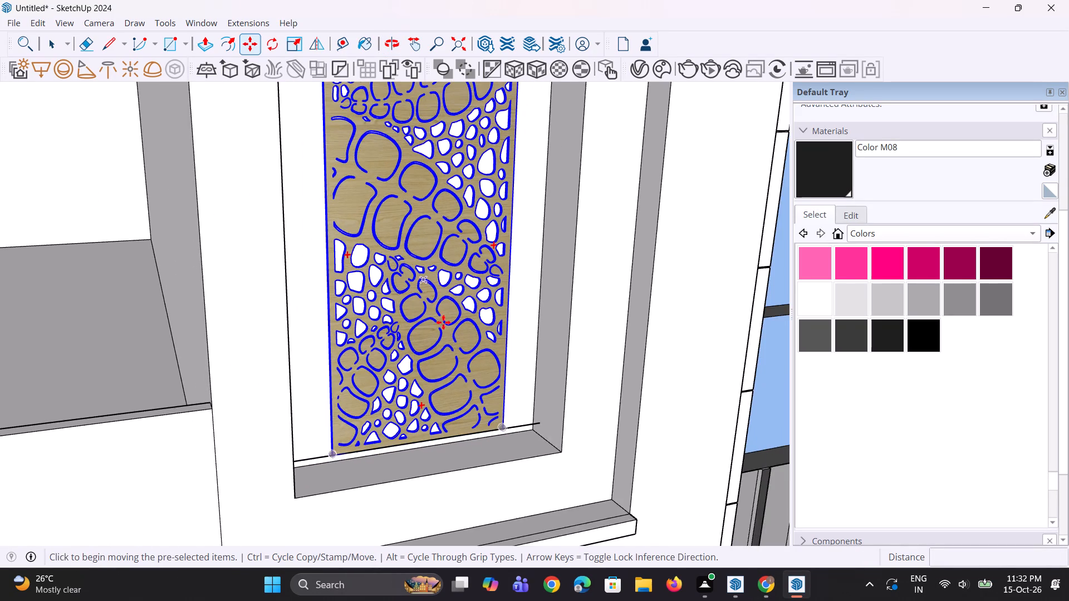
{"action": "scroll", "coordinate": [477, 381], "scroll_direction": "up", "scroll_amount": 3}
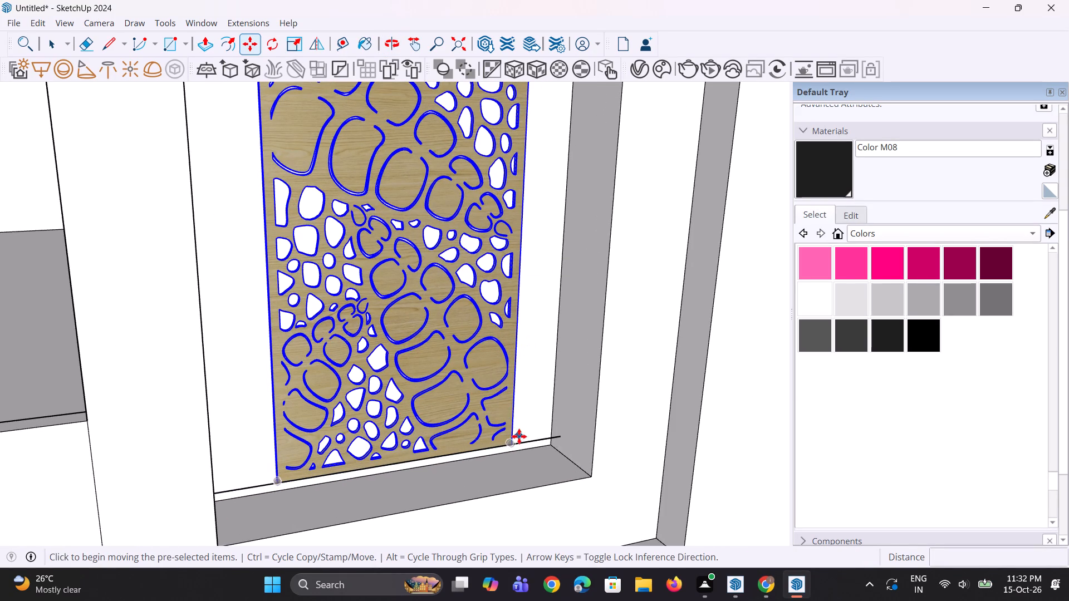
{"action": "left_click", "coordinate": [513, 439]}
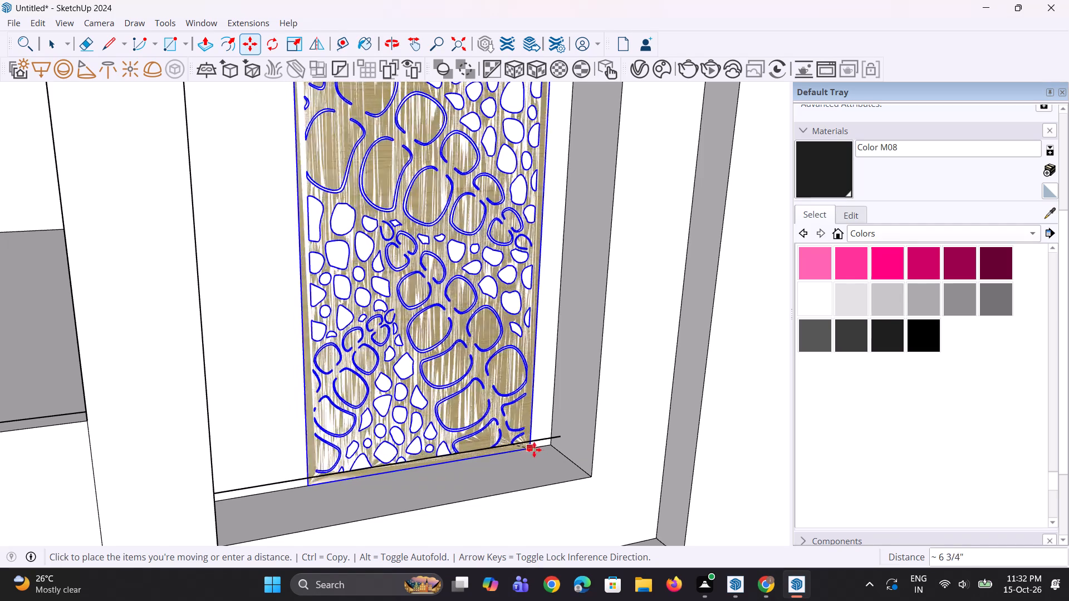
{"action": "left_click", "coordinate": [557, 446]}
{"action": "scroll", "coordinate": [463, 426], "scroll_direction": "down", "scroll_amount": 5}
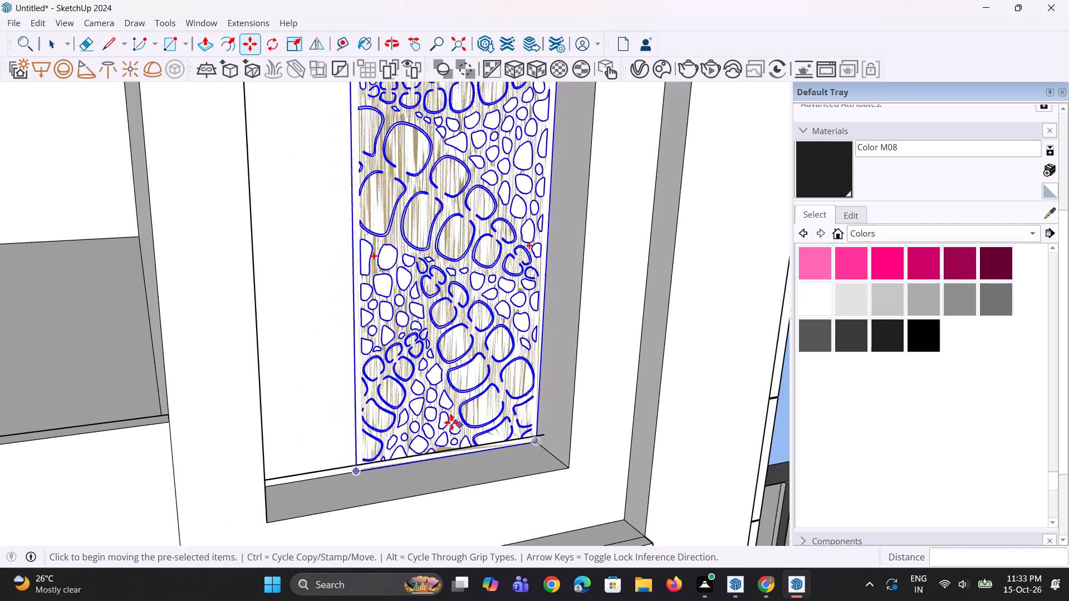
Scale the leaf-pattern panel wider until it reaches the balcony-side edge of the recess.
{"action": "key", "text": "s"}
{"action": "scroll", "coordinate": [367, 278], "scroll_direction": "up", "scroll_amount": 2}
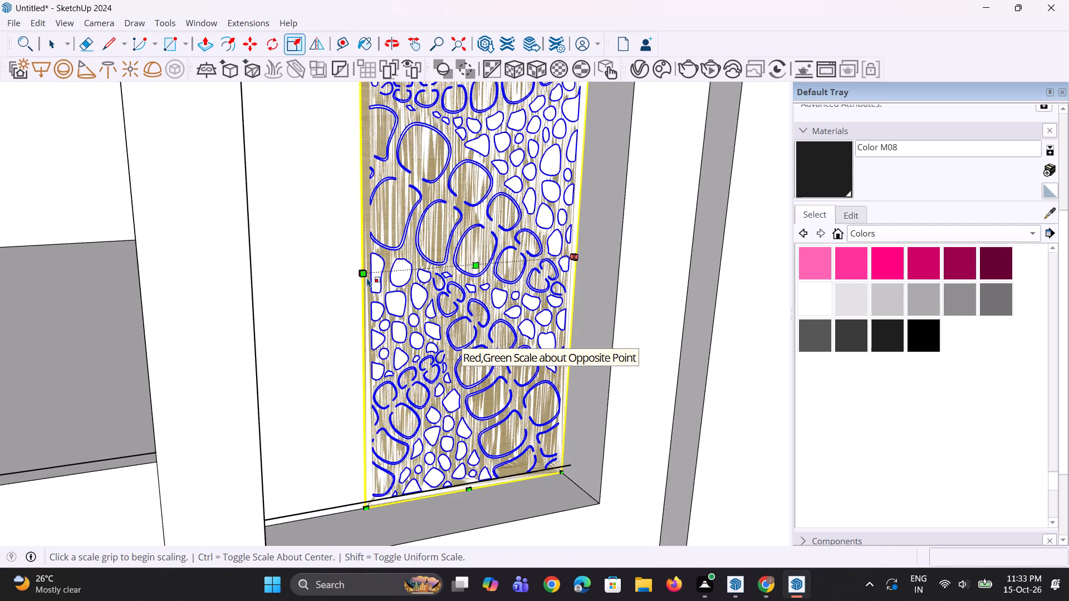
{"action": "left_click", "coordinate": [367, 278]}
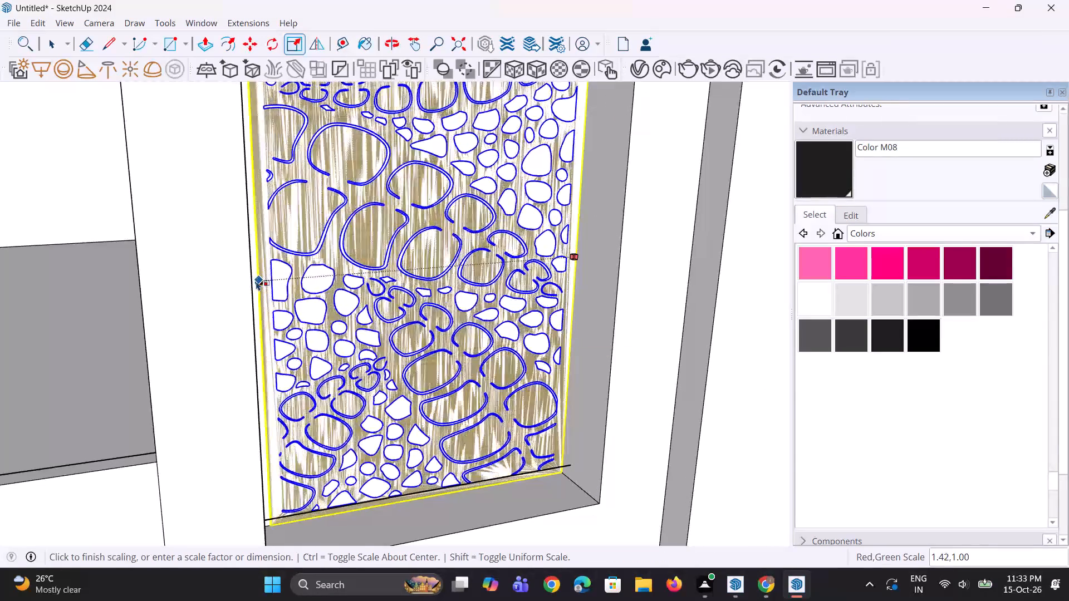
{"action": "key", "text": "Escape"}
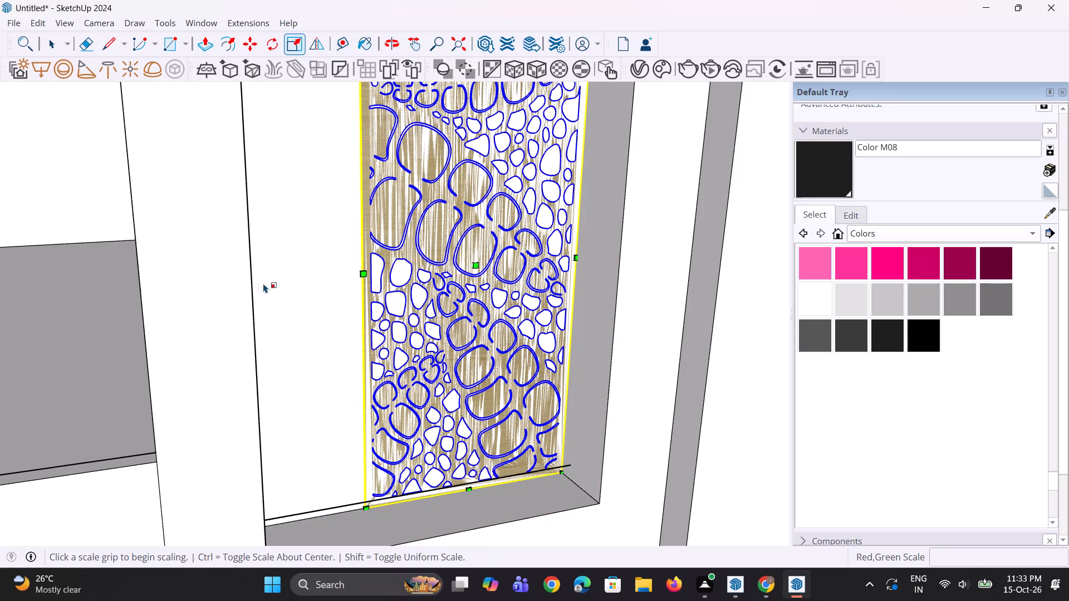
{"action": "left_click", "coordinate": [362, 272]}
{"action": "left_click", "coordinate": [328, 274]}
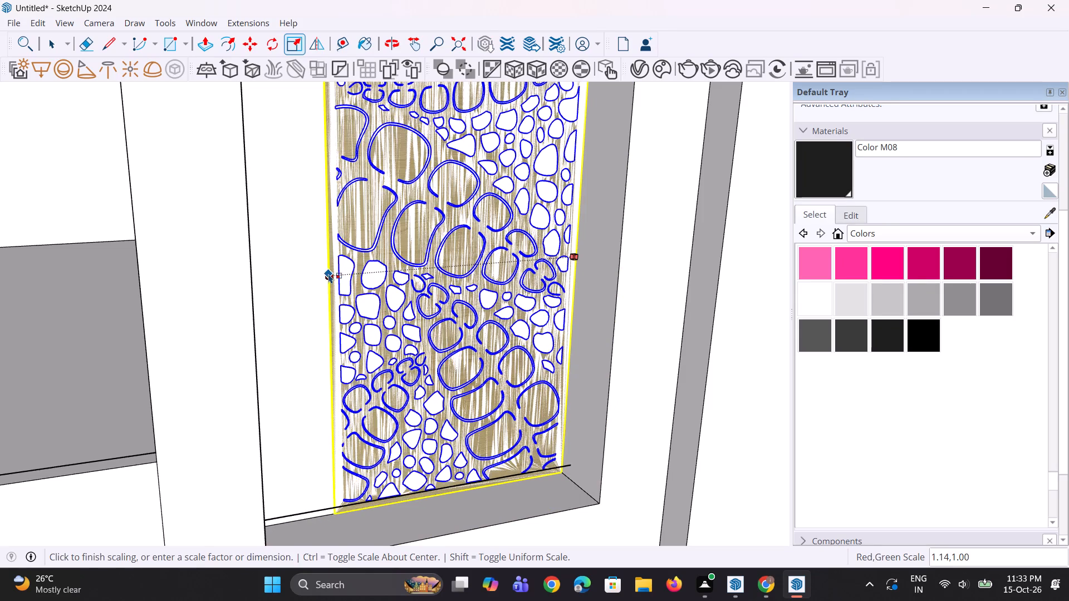
{"action": "left_click", "coordinate": [329, 270]}
{"action": "left_click", "coordinate": [332, 276]}
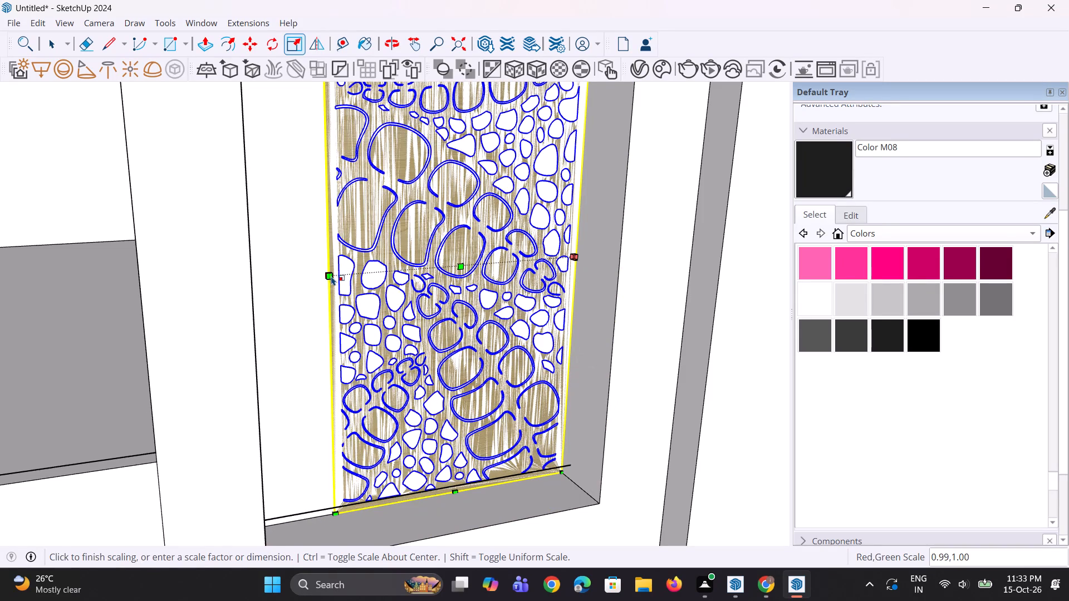
{"action": "left_click", "coordinate": [292, 277]}
{"action": "middle_click_drag", "start_coordinate": [317, 303], "coordinate": [263, 295]}
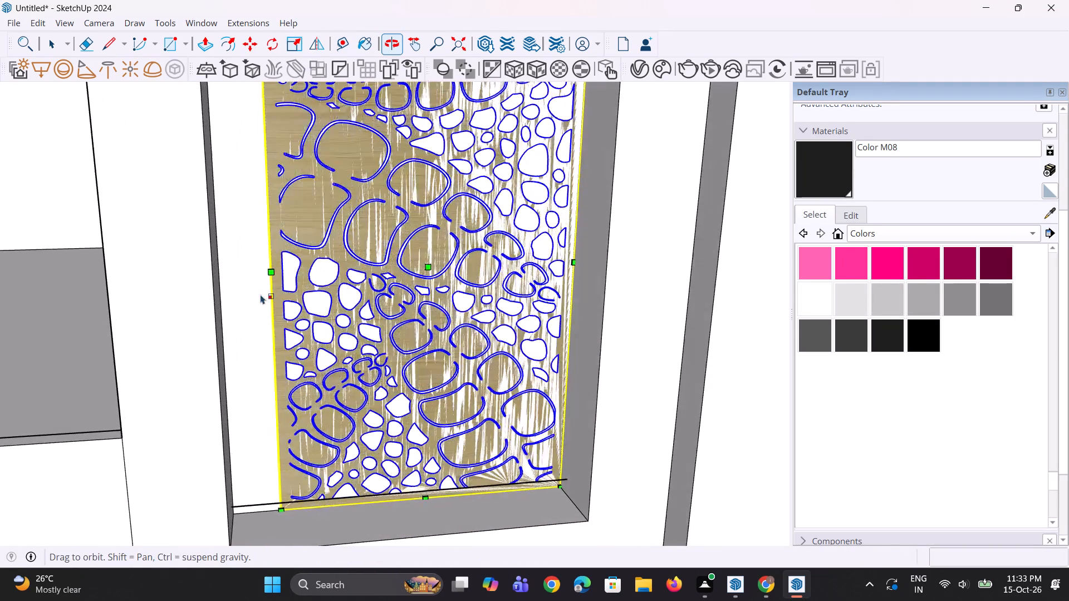
{"action": "scroll", "coordinate": [259, 276], "scroll_direction": "up", "scroll_amount": 2}
{"action": "left_click", "coordinate": [273, 270]}
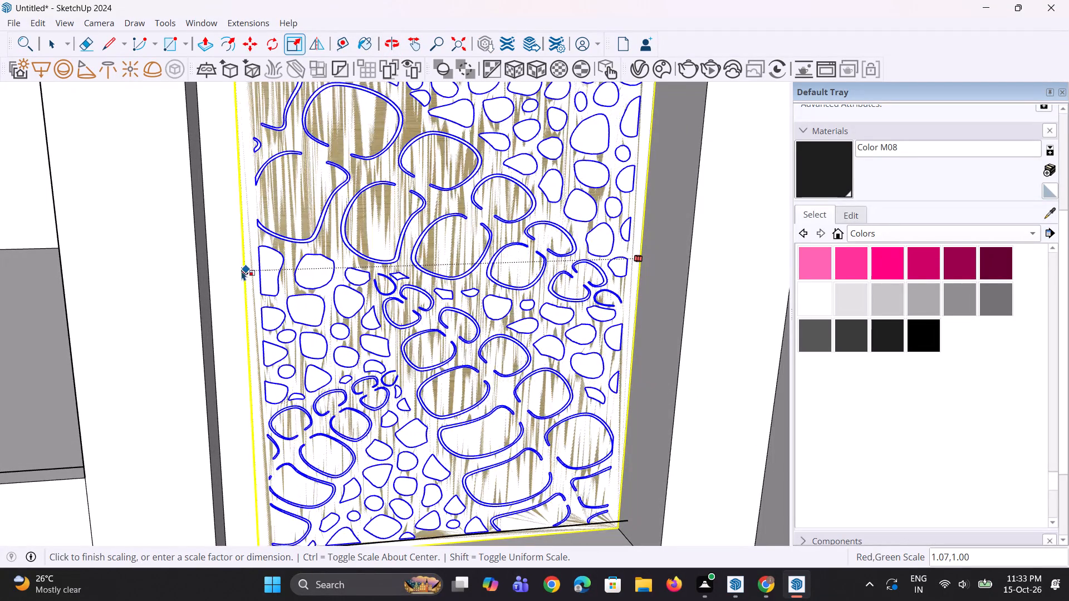
{"action": "left_click", "coordinate": [241, 271]}
{"action": "left_click", "coordinate": [241, 273]}
{"action": "left_click", "coordinate": [209, 275]}
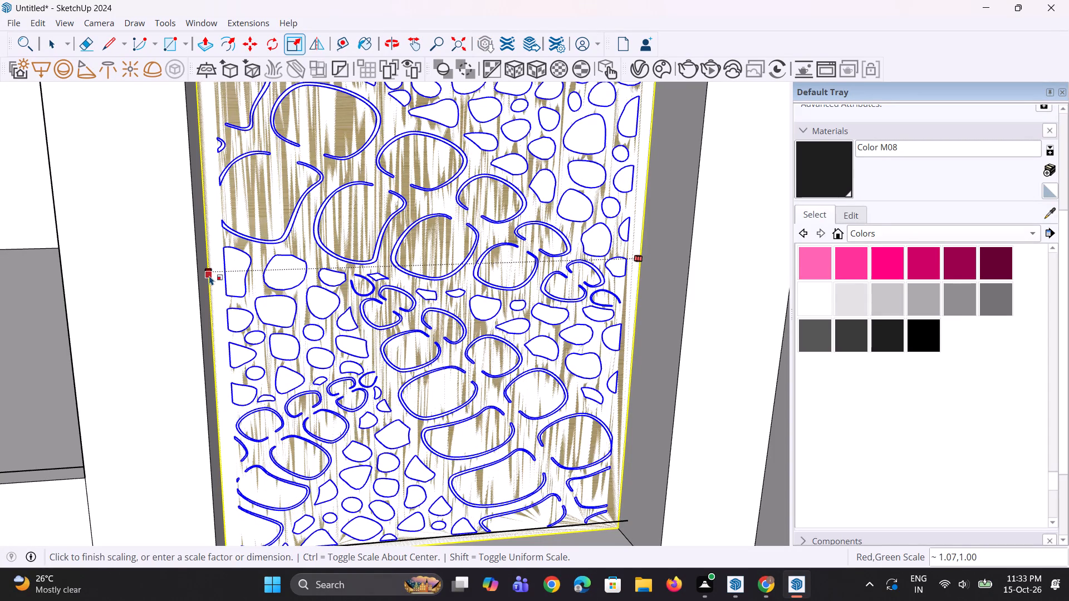
Scale the leaf-pattern panel upward until its top edge meets the top of the recess.
{"action": "scroll", "coordinate": [219, 290], "scroll_direction": "down", "scroll_amount": 10}
{"action": "middle_click_drag", "start_coordinate": [300, 274], "coordinate": [303, 258]}
{"action": "scroll", "coordinate": [318, 175], "scroll_direction": "up", "scroll_amount": 1}
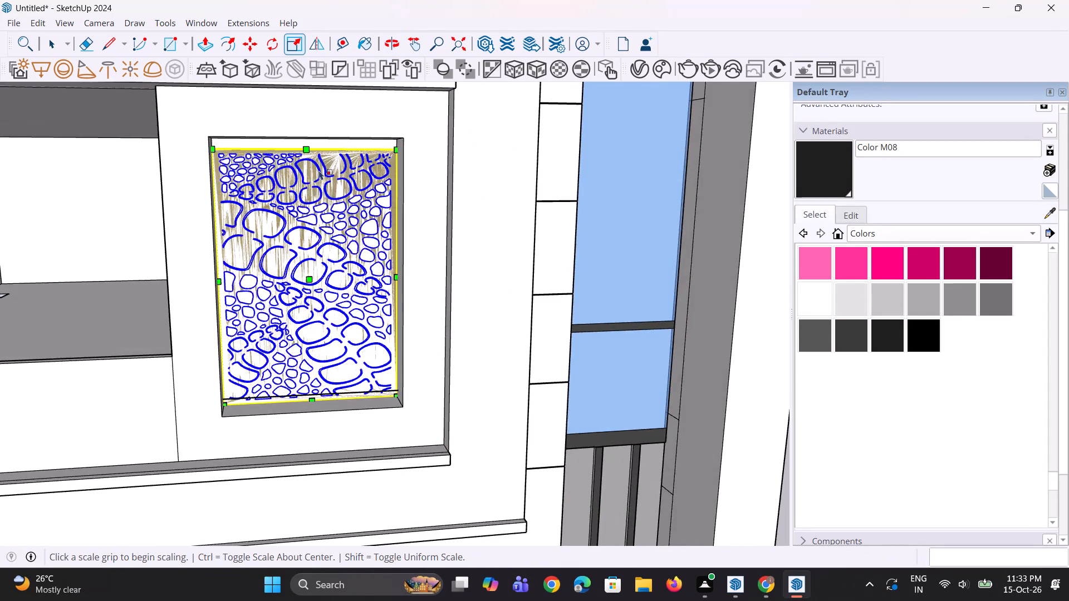
{"action": "scroll", "coordinate": [319, 170], "scroll_direction": "up", "scroll_amount": 8}
{"action": "scroll", "coordinate": [310, 141], "scroll_direction": "down", "scroll_amount": 8}
{"action": "scroll", "coordinate": [296, 73], "scroll_direction": "up", "scroll_amount": 2}
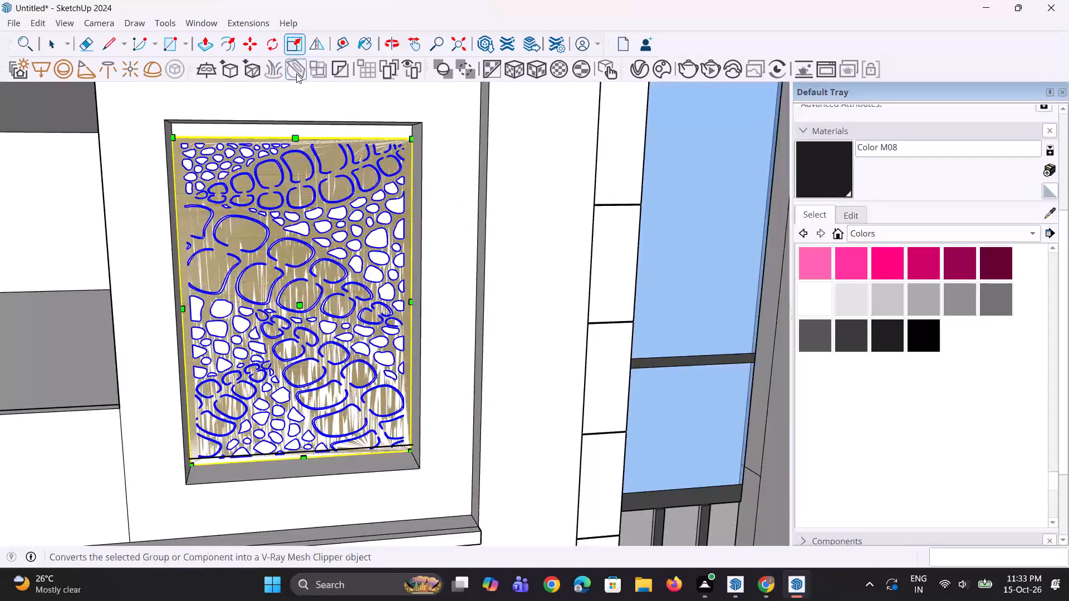
{"action": "scroll", "coordinate": [296, 73], "scroll_direction": "up", "scroll_amount": 10}
{"action": "middle_click_drag", "start_coordinate": [297, 151], "coordinate": [305, 111]}
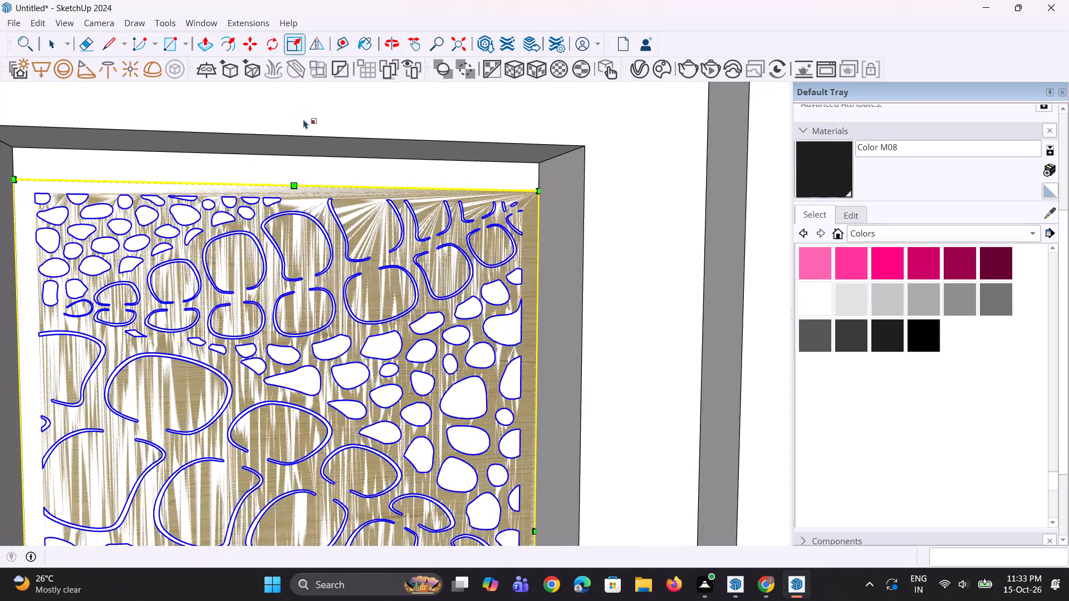
{"action": "left_click", "coordinate": [297, 182]}
{"action": "left_click", "coordinate": [296, 157]}
Move the leaf-pattern panel slightly forward off the recess's back face, starting from its window-side lower corner.
{"action": "scroll", "coordinate": [312, 164], "scroll_direction": "down", "scroll_amount": 5}
{"action": "middle_click_drag", "start_coordinate": [312, 164], "coordinate": [331, 172]}
{"action": "scroll", "coordinate": [331, 172], "scroll_direction": "down", "scroll_amount": 9}
{"action": "middle_click_drag", "start_coordinate": [362, 243], "coordinate": [370, 291]}
{"action": "scroll", "coordinate": [384, 347], "scroll_direction": "up", "scroll_amount": 6}
{"action": "scroll", "coordinate": [405, 423], "scroll_direction": "up", "scroll_amount": 3}
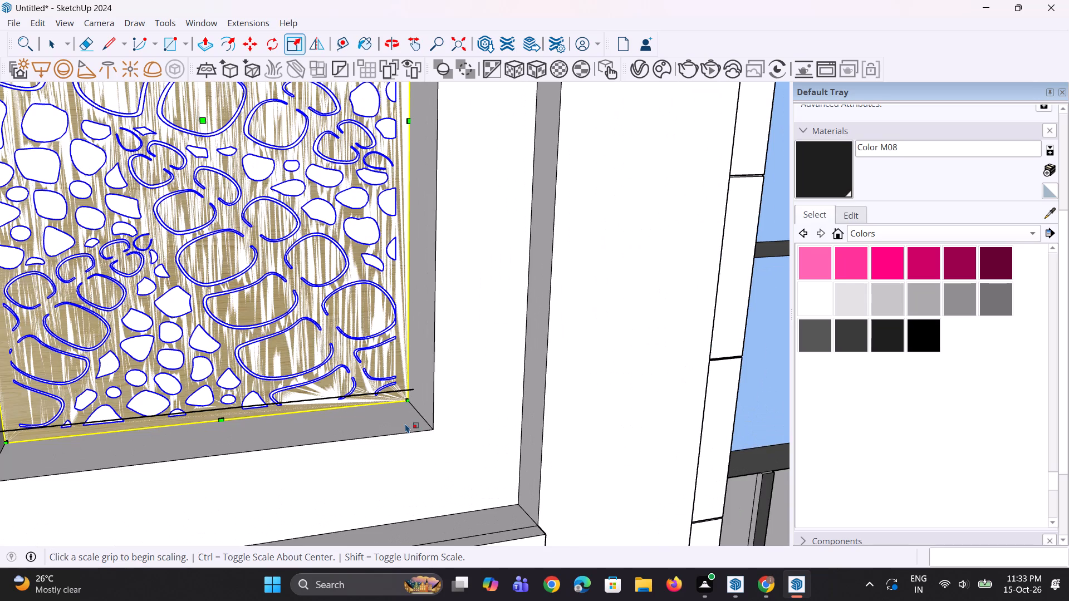
{"action": "key", "text": "m"}
{"action": "scroll", "coordinate": [405, 419], "scroll_direction": "up", "scroll_amount": 3}
{"action": "left_click", "coordinate": [402, 398]}
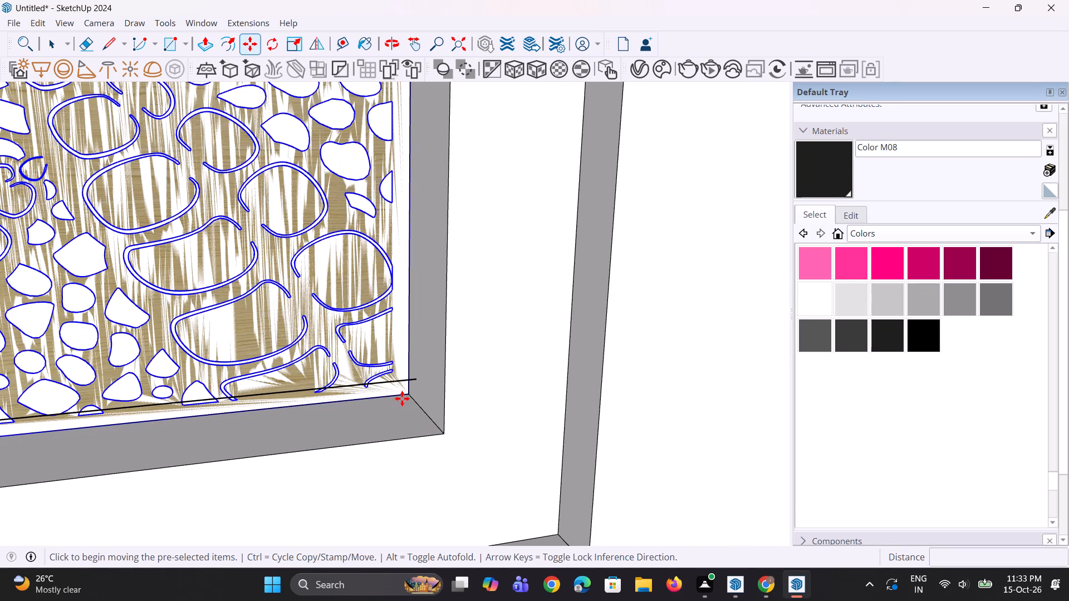
{"action": "left_click", "coordinate": [409, 405]}
{"action": "scroll", "coordinate": [410, 405], "scroll_direction": "down", "scroll_amount": 5}
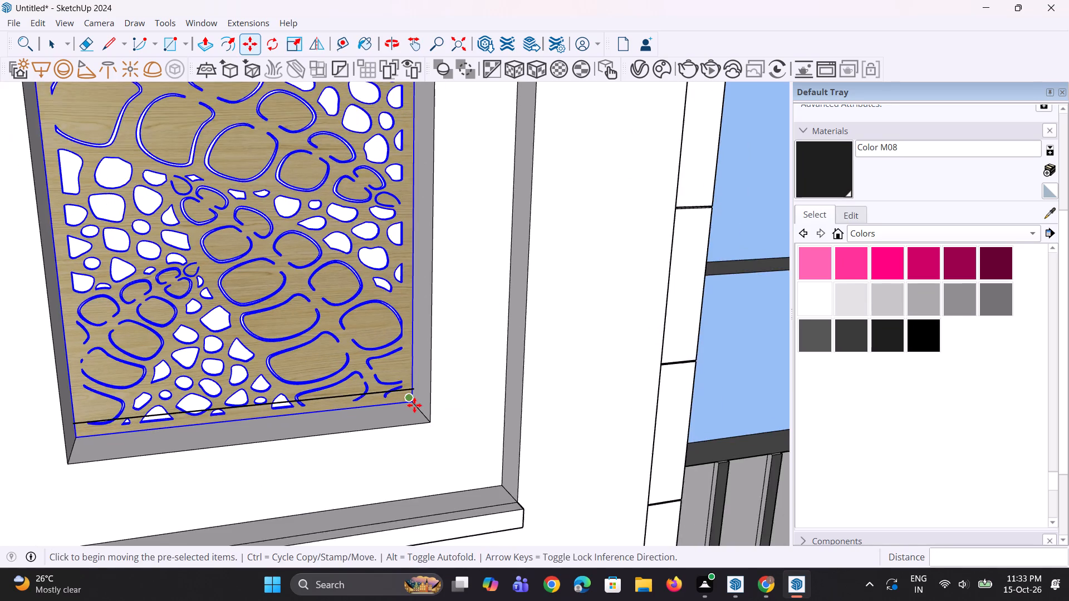
{"action": "scroll", "coordinate": [414, 405], "scroll_direction": "up", "scroll_amount": 1}
{"action": "middle_click_drag", "start_coordinate": [414, 405], "coordinate": [400, 380]}
{"action": "scroll", "coordinate": [400, 380], "scroll_direction": "down", "scroll_amount": 11}
{"action": "middle_click_drag", "start_coordinate": [400, 380], "coordinate": [383, 371]}
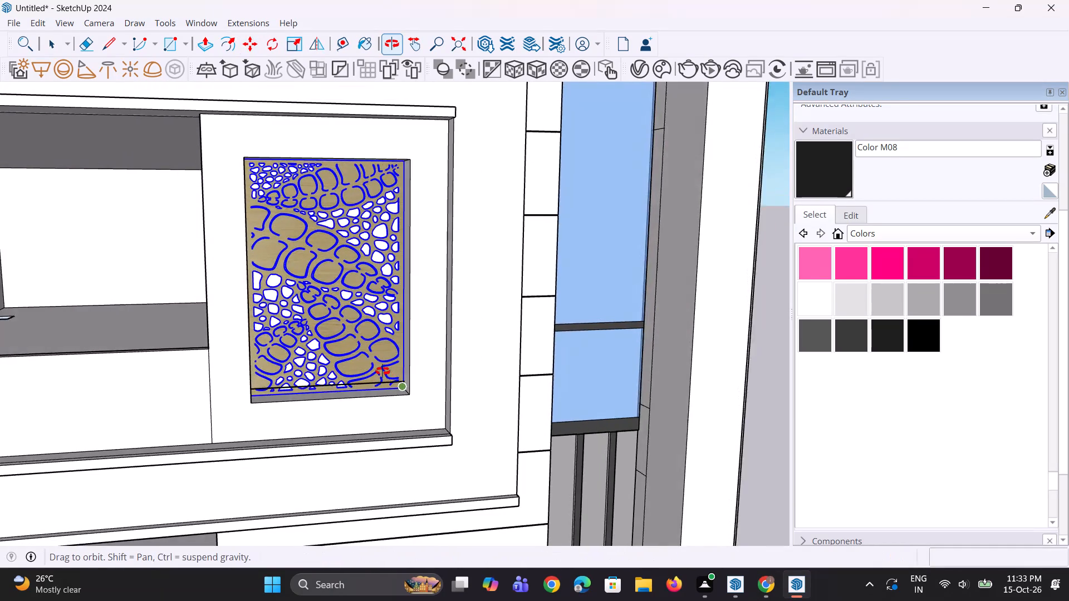
{"action": "middle_click_drag", "start_coordinate": [383, 371], "coordinate": [362, 365]}
{"action": "scroll", "coordinate": [352, 359], "scroll_direction": "down", "scroll_amount": 3}
Open the leaf-pattern panel component and its nested group, paint the panel white with Color M00, and leave editing.
{"action": "key", "text": "space"}
{"action": "key", "text": "space"}
{"action": "left_click", "coordinate": [359, 343]}
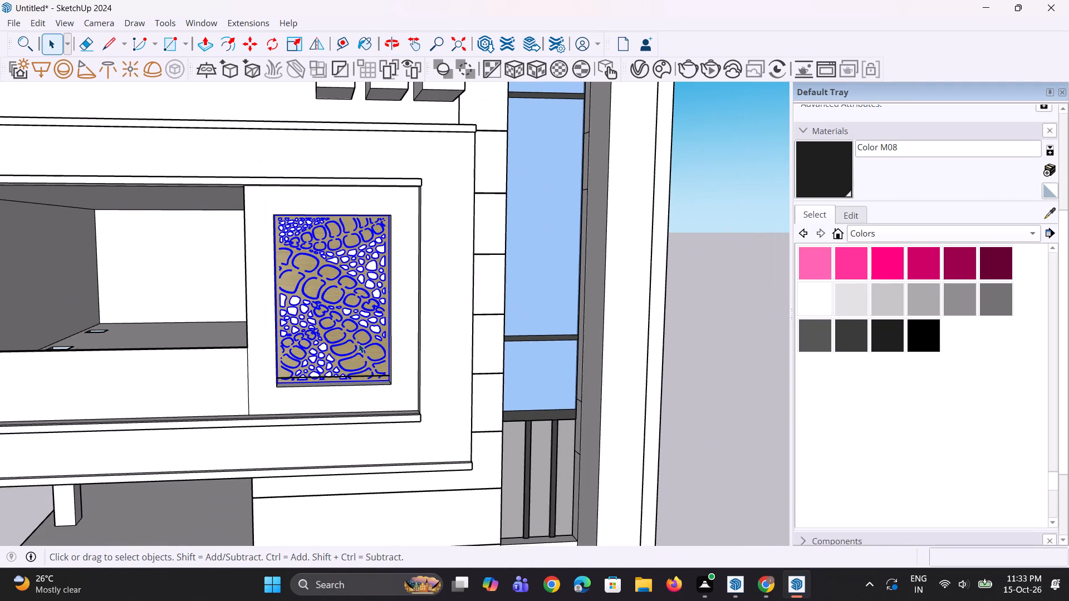
{"action": "right_click", "coordinate": [359, 343]}
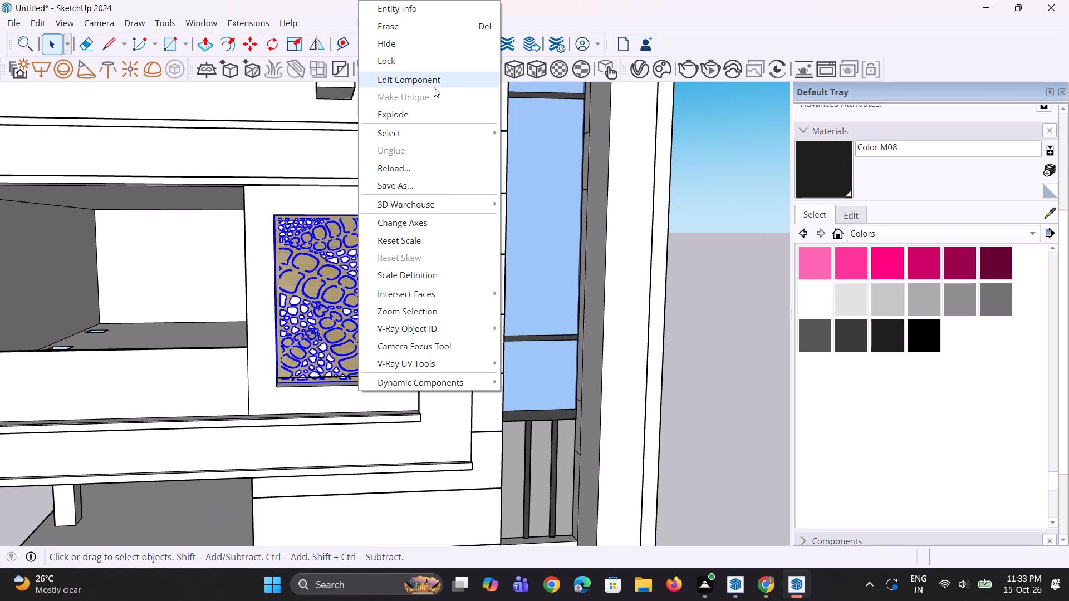
{"action": "left_click", "coordinate": [435, 87]}
{"action": "left_click", "coordinate": [804, 301]}
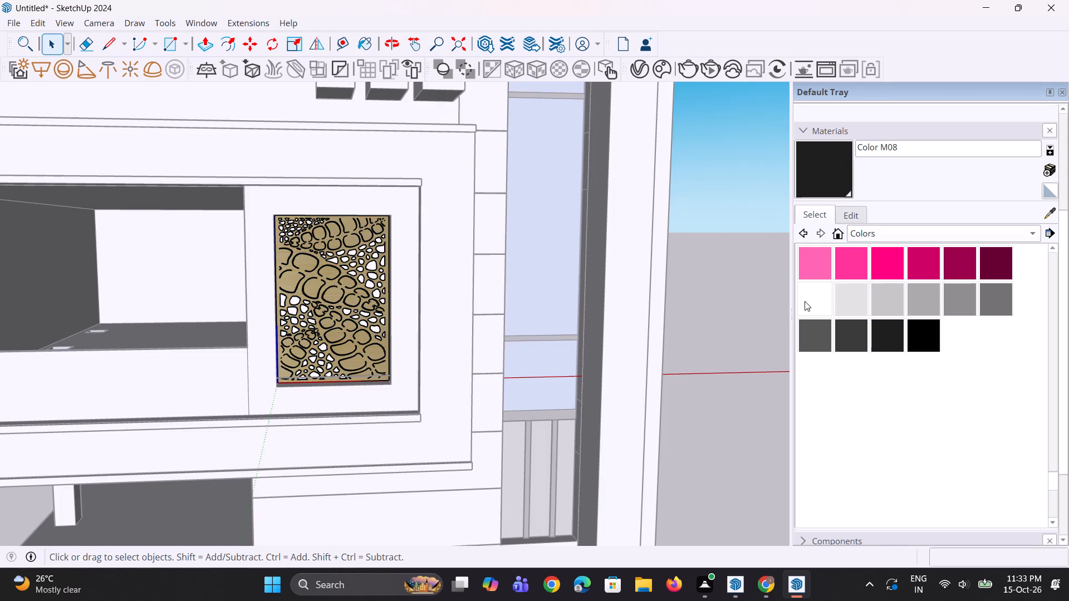
{"action": "scroll", "coordinate": [266, 277], "scroll_direction": "up", "scroll_amount": 5}
{"action": "double_click", "coordinate": [334, 275]}
{"action": "left_click", "coordinate": [333, 283]}
{"action": "right_click", "coordinate": [331, 284]}
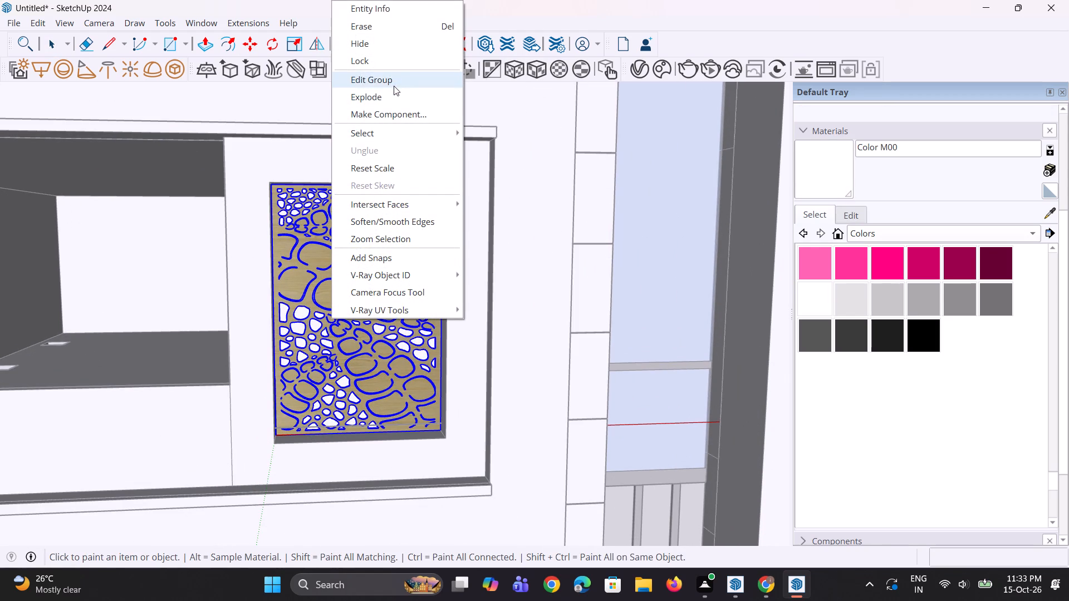
{"action": "left_click", "coordinate": [394, 85]}
{"action": "triple_click", "coordinate": [344, 274]}
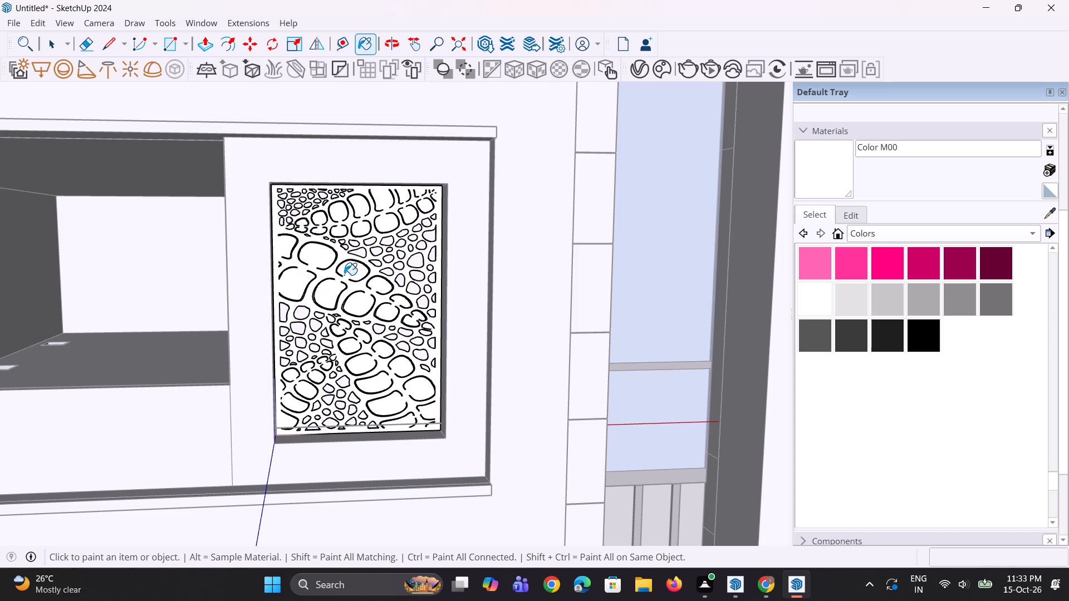
{"action": "scroll", "coordinate": [326, 343], "scroll_direction": "down", "scroll_amount": 8}
{"action": "middle_click_drag", "start_coordinate": [341, 324], "coordinate": [336, 293]}
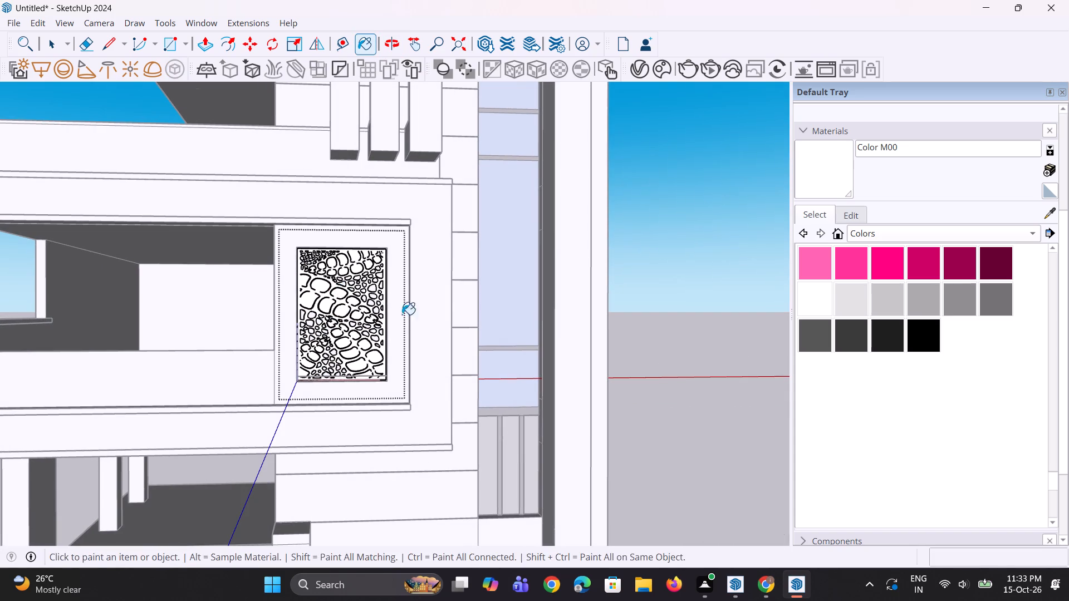
{"action": "key", "text": "space"}
{"action": "key", "text": "space"}
{"action": "left_click", "coordinate": [635, 329]}
{"action": "scroll", "coordinate": [344, 330], "scroll_direction": "down", "scroll_amount": 4}
{"action": "double_click", "coordinate": [611, 292]}
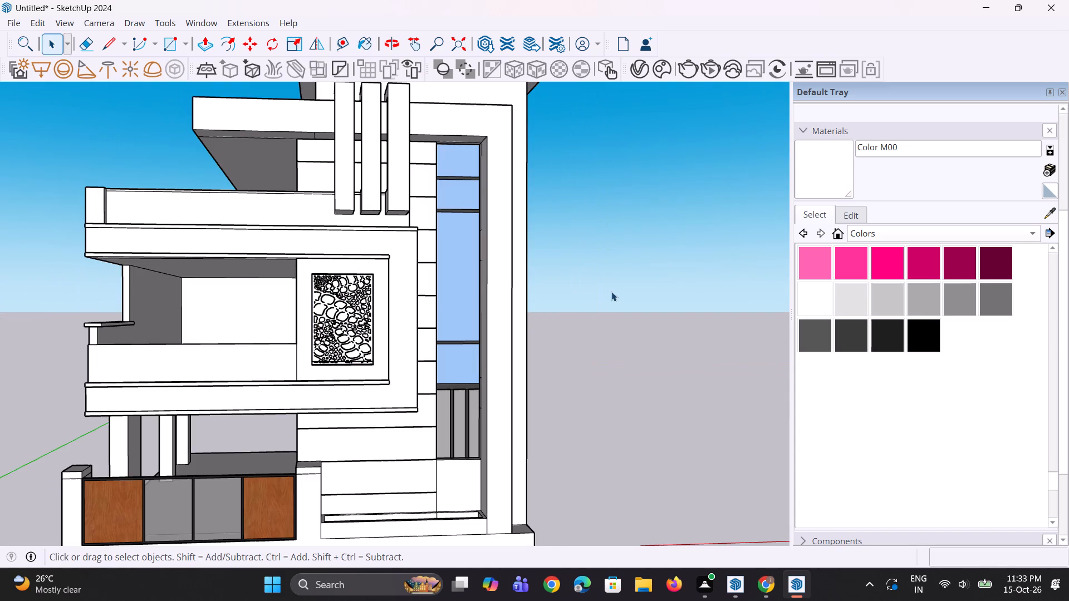
Undo the white painting of the leaf-pattern panel and leave the panel's group and component editing.
{"action": "scroll", "coordinate": [452, 318], "scroll_direction": "down", "scroll_amount": 3}
{"action": "scroll", "coordinate": [417, 318], "scroll_direction": "up", "scroll_amount": 1}
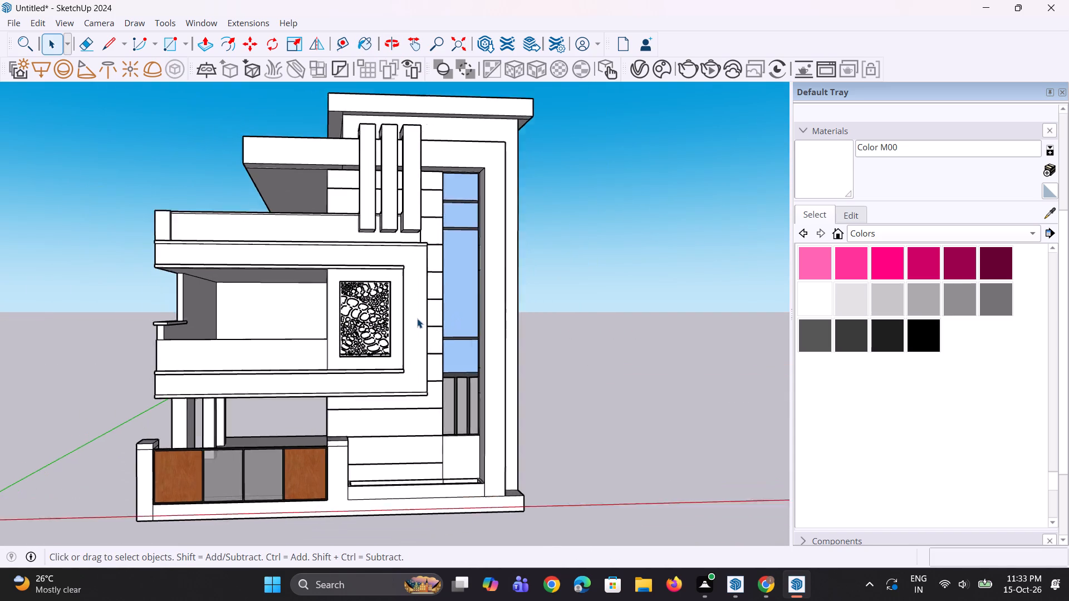
{"action": "scroll", "coordinate": [417, 318], "scroll_direction": "up", "scroll_amount": 4}
{"action": "scroll", "coordinate": [362, 314], "scroll_direction": "down", "scroll_amount": 1}
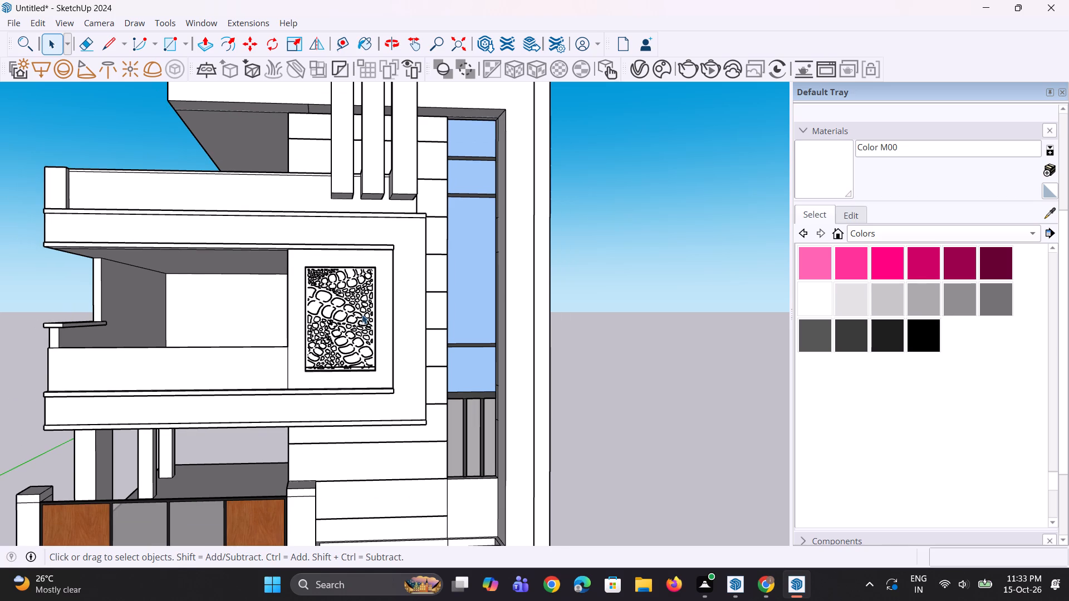
{"action": "key", "text": "ctrl+z"}
{"action": "key", "text": "ctrl+z"}
{"action": "key", "text": "ctrl+z"}
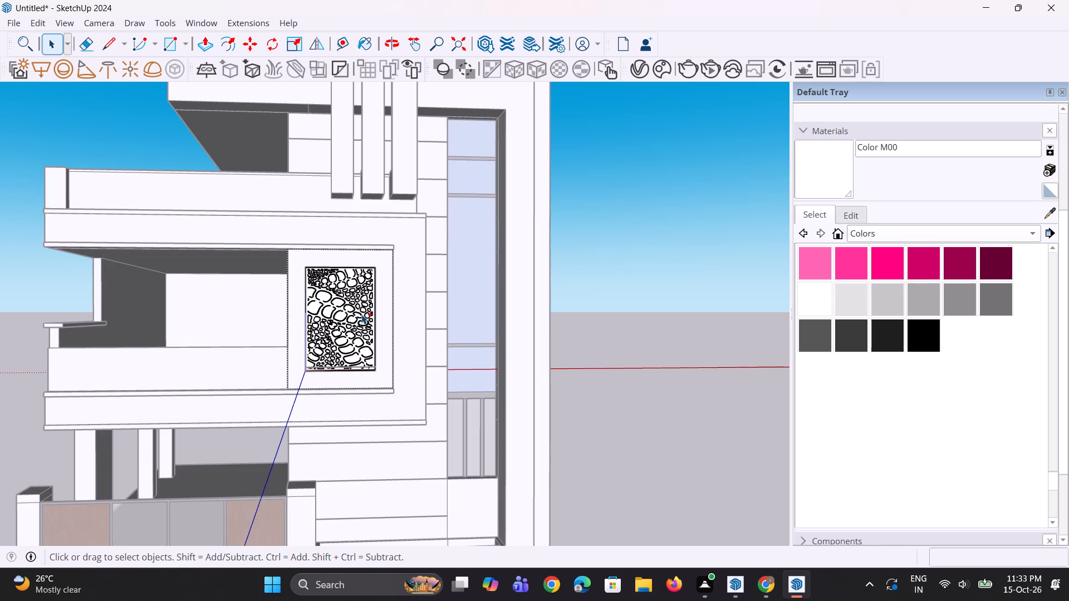
{"action": "key", "text": "ctrl+z"}
{"action": "key", "text": "space"}
{"action": "key", "text": "space"}
{"action": "left_click", "coordinate": [595, 342]}
{"action": "key", "text": "space"}
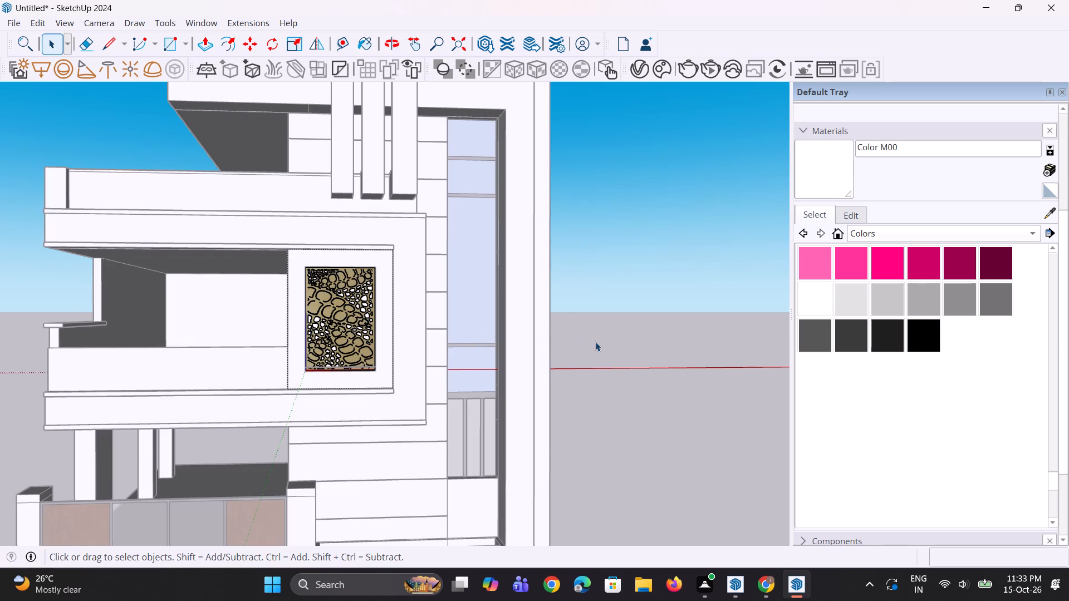
{"action": "scroll", "coordinate": [395, 316], "scroll_direction": "down", "scroll_amount": 5}
{"action": "double_click", "coordinate": [515, 324]}
{"action": "scroll", "coordinate": [287, 318], "scroll_direction": "down", "scroll_amount": 2}
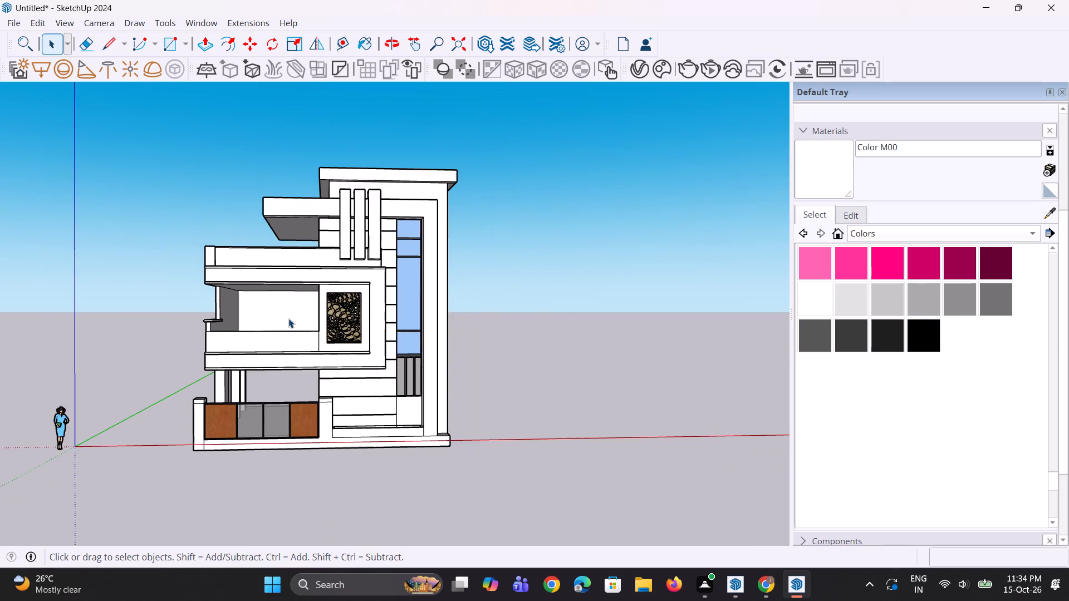
Examine the leaf-pattern panel and how it sits in its upper-floor recess.
{"action": "scroll", "coordinate": [304, 321], "scroll_direction": "up", "scroll_amount": 2}
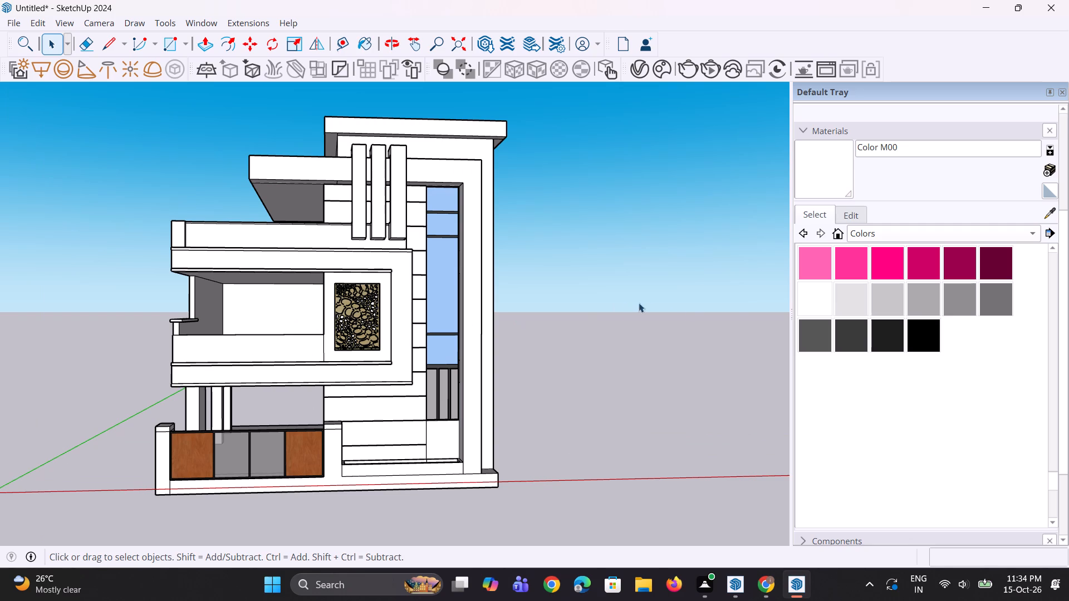
{"action": "scroll", "coordinate": [285, 320], "scroll_direction": "up", "scroll_amount": 3}
{"action": "scroll", "coordinate": [461, 321], "scroll_direction": "up", "scroll_amount": 3}
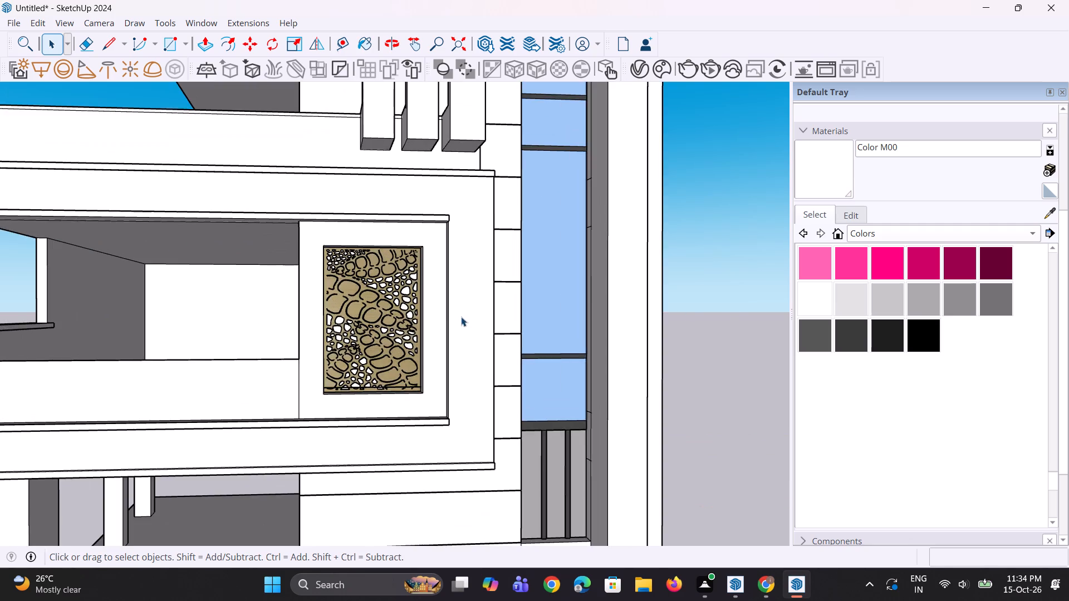
{"action": "scroll", "coordinate": [449, 322], "scroll_direction": "up", "scroll_amount": 2}
{"action": "scroll", "coordinate": [402, 339], "scroll_direction": "up", "scroll_amount": 3}
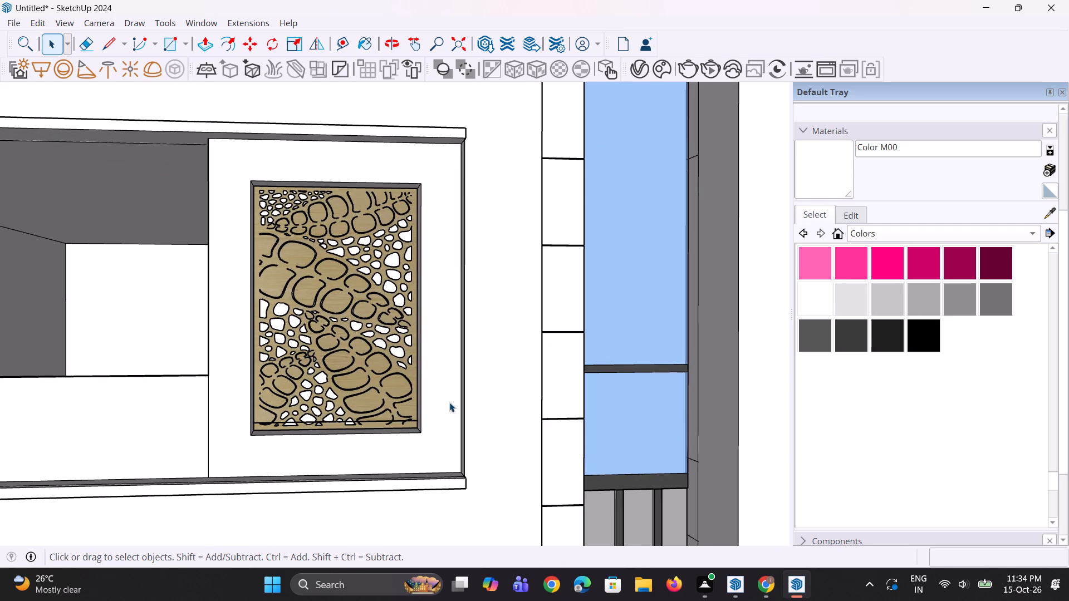
{"action": "scroll", "coordinate": [428, 385], "scroll_direction": "down", "scroll_amount": 3}
{"action": "middle_click_drag", "start_coordinate": [425, 383], "coordinate": [411, 382]}
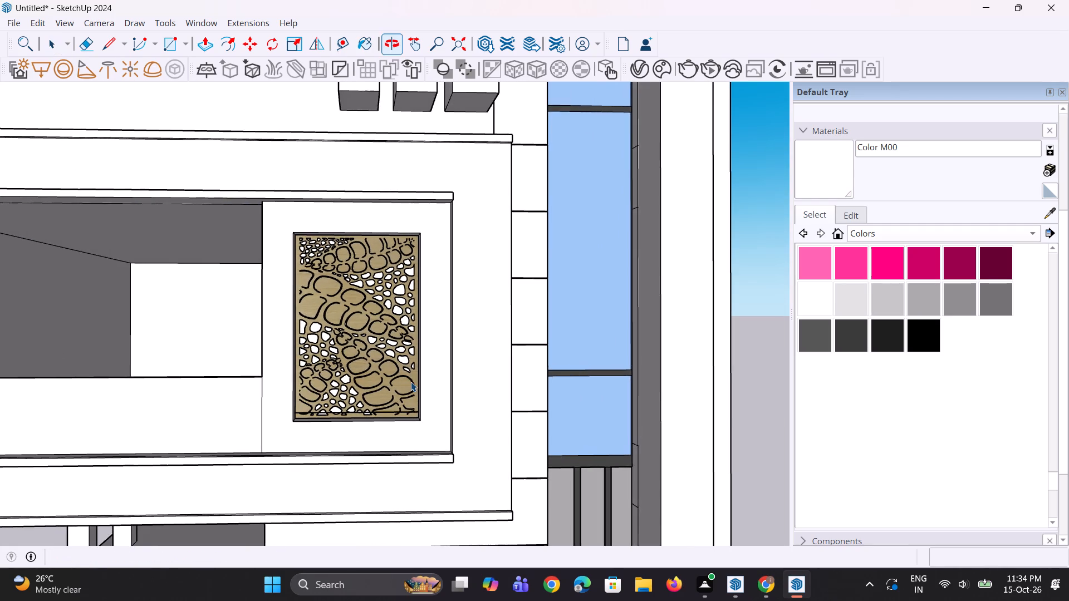
Paint the front face of the upper balcony's parapet with Translucent Glass Gray from Glass and Mirrors.
{"action": "scroll", "coordinate": [411, 380], "scroll_direction": "down", "scroll_amount": 4}
{"action": "middle_click_drag", "start_coordinate": [235, 398], "coordinate": [393, 461]}
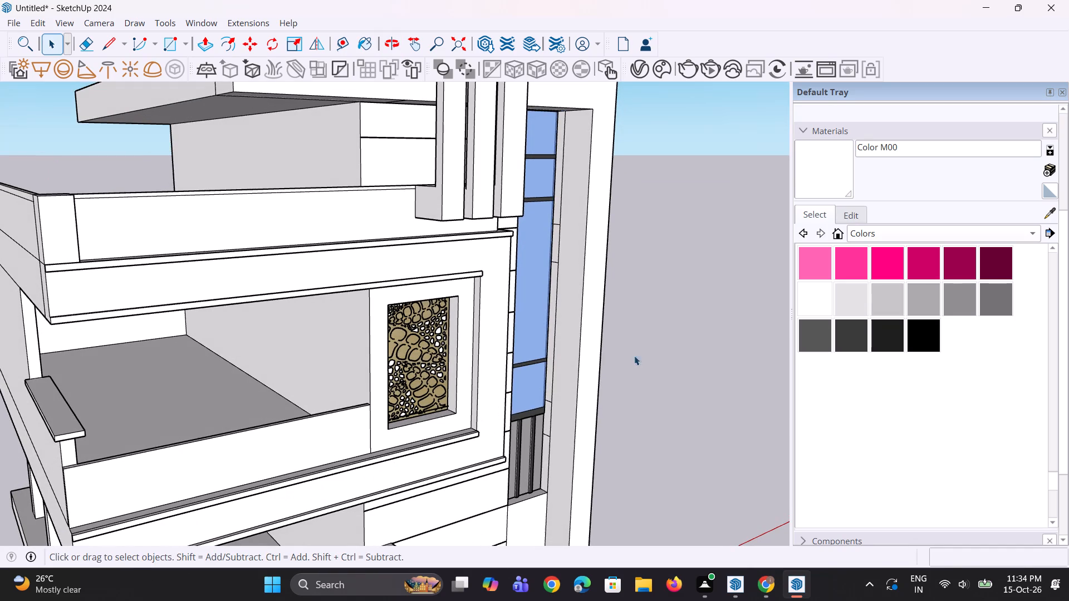
{"action": "left_click", "coordinate": [812, 218]}
{"action": "left_click", "coordinate": [854, 235]}
{"action": "left_click", "coordinate": [878, 255]}
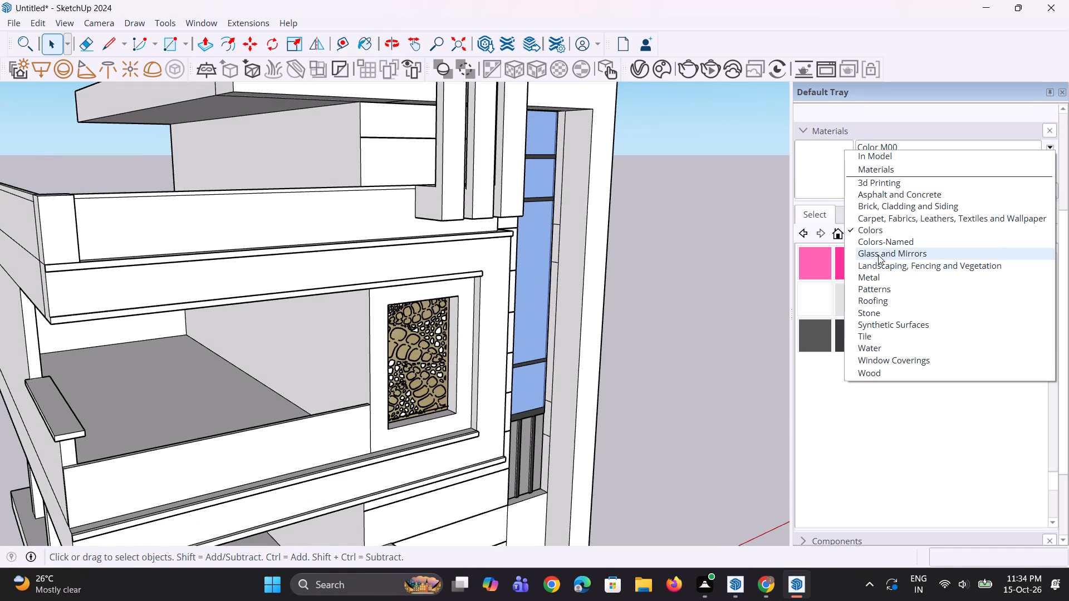
{"action": "left_click", "coordinate": [857, 309]}
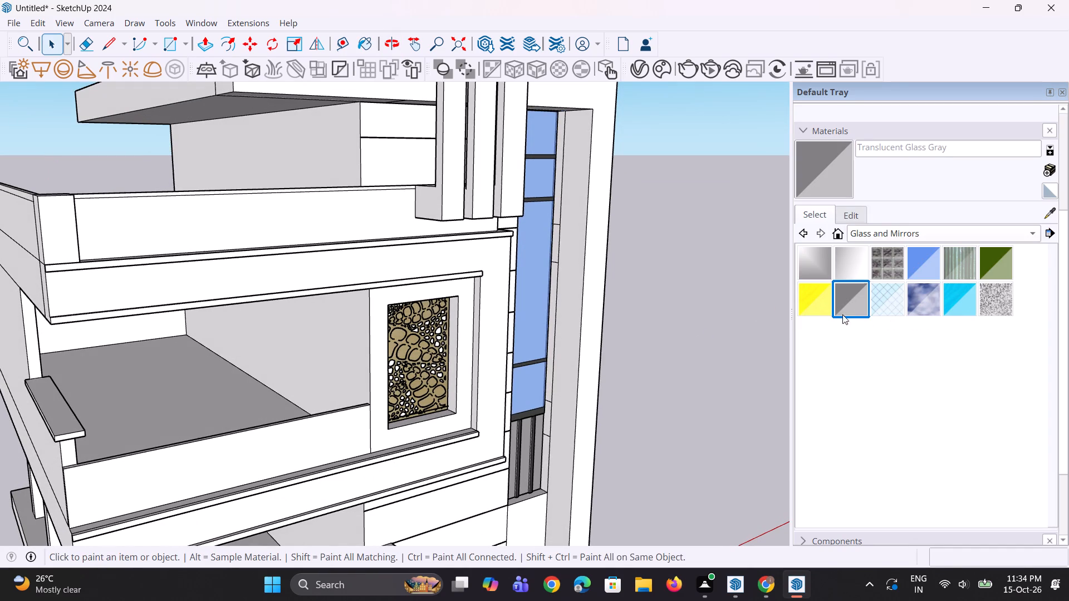
{"action": "left_click", "coordinate": [324, 231]}
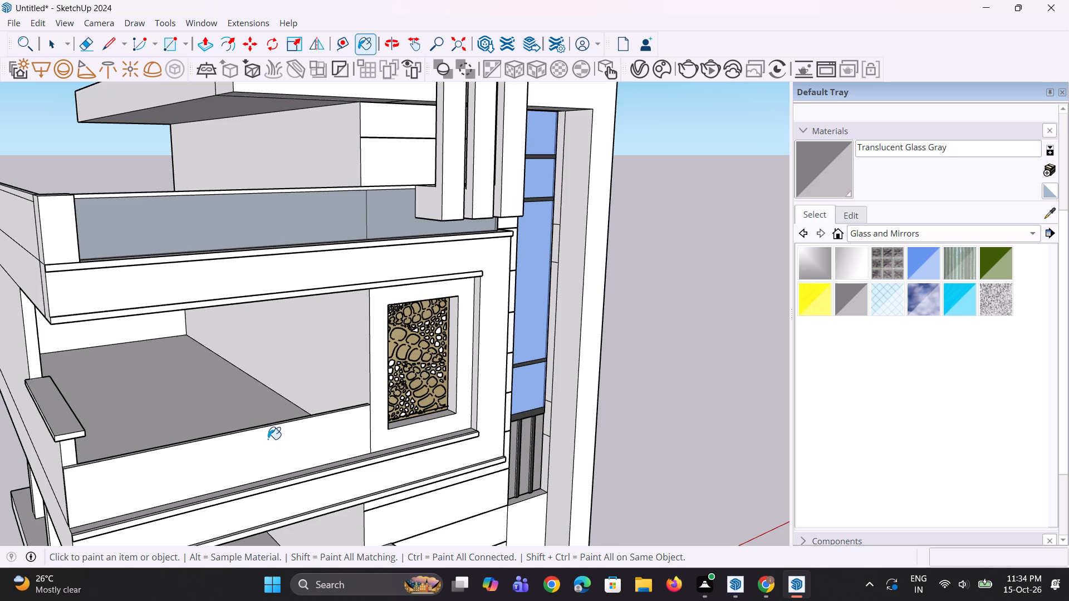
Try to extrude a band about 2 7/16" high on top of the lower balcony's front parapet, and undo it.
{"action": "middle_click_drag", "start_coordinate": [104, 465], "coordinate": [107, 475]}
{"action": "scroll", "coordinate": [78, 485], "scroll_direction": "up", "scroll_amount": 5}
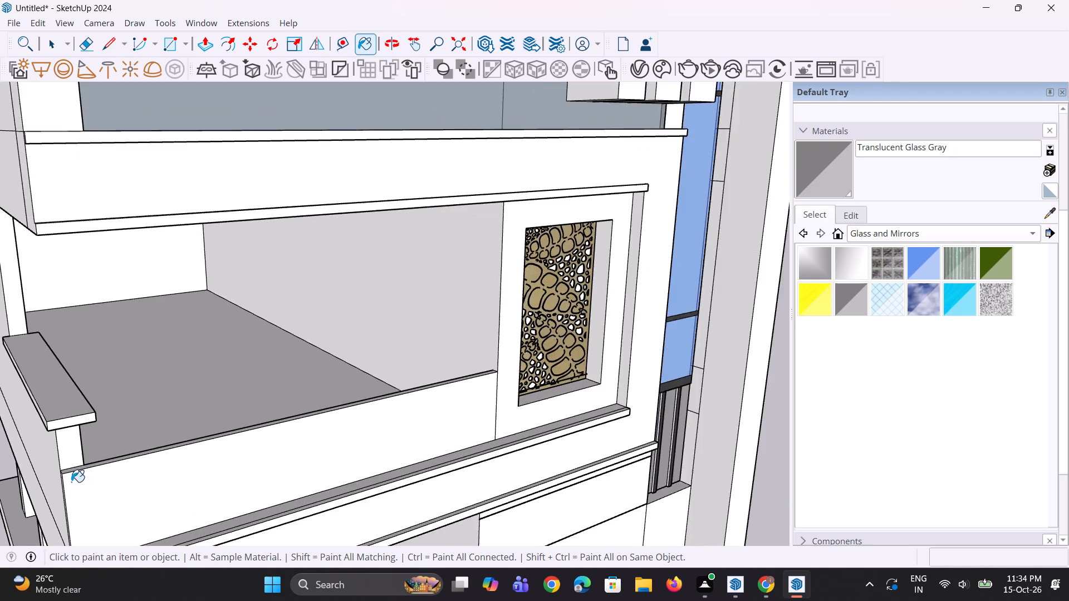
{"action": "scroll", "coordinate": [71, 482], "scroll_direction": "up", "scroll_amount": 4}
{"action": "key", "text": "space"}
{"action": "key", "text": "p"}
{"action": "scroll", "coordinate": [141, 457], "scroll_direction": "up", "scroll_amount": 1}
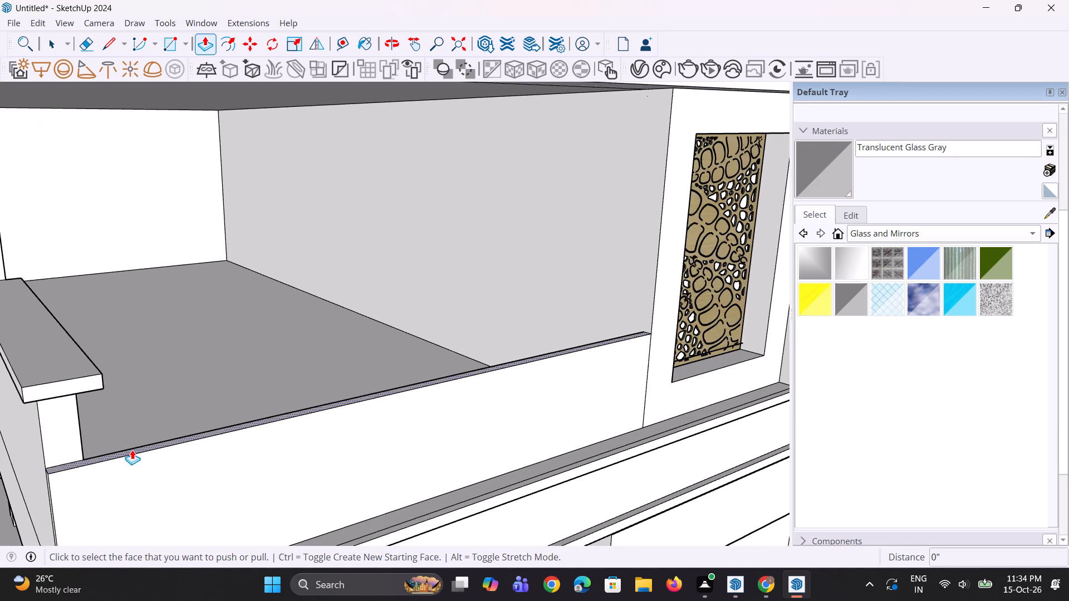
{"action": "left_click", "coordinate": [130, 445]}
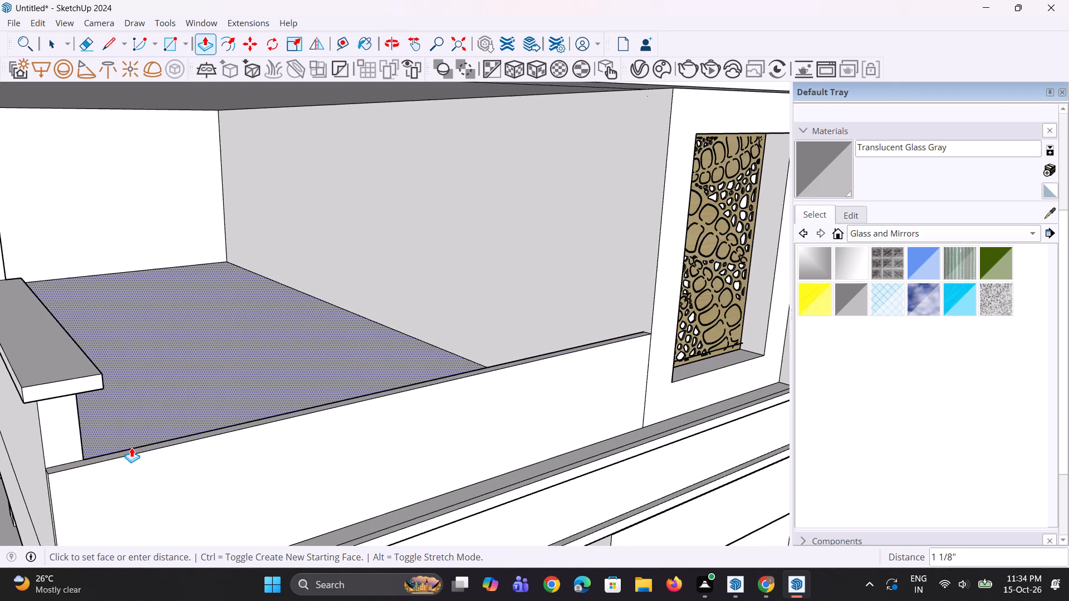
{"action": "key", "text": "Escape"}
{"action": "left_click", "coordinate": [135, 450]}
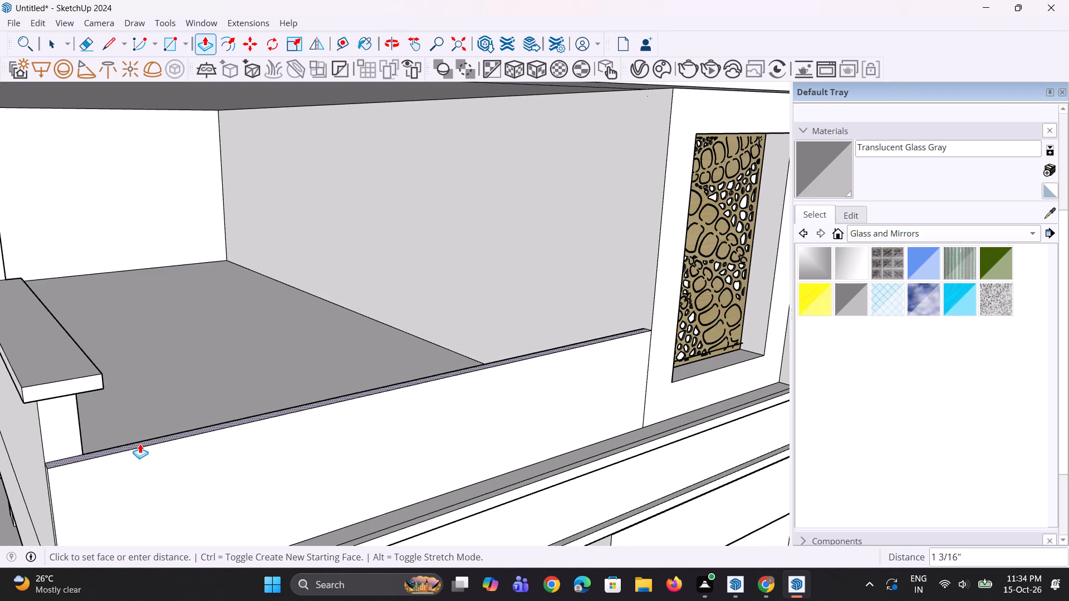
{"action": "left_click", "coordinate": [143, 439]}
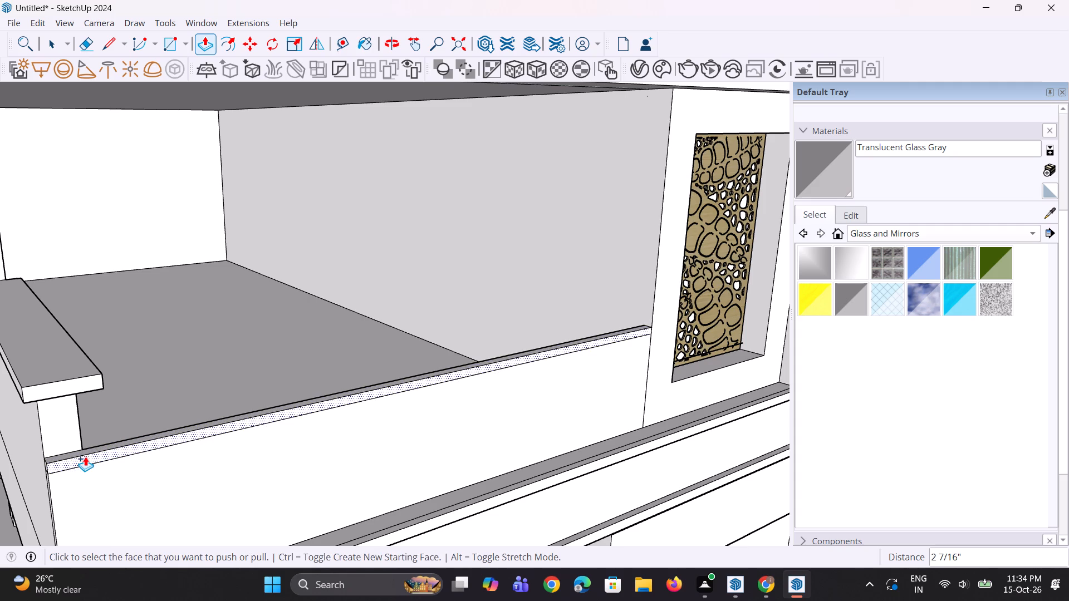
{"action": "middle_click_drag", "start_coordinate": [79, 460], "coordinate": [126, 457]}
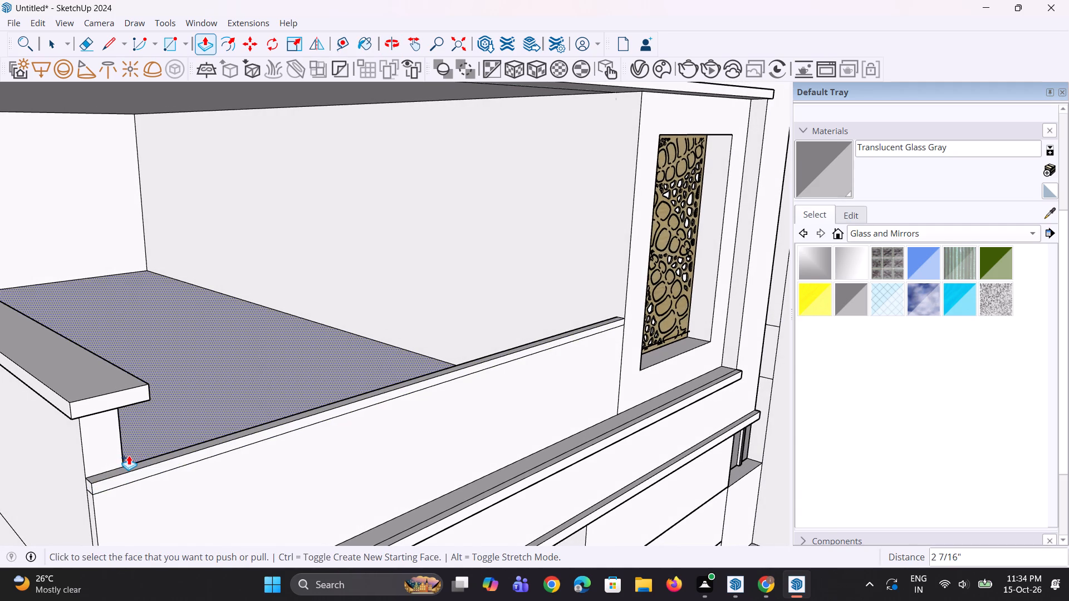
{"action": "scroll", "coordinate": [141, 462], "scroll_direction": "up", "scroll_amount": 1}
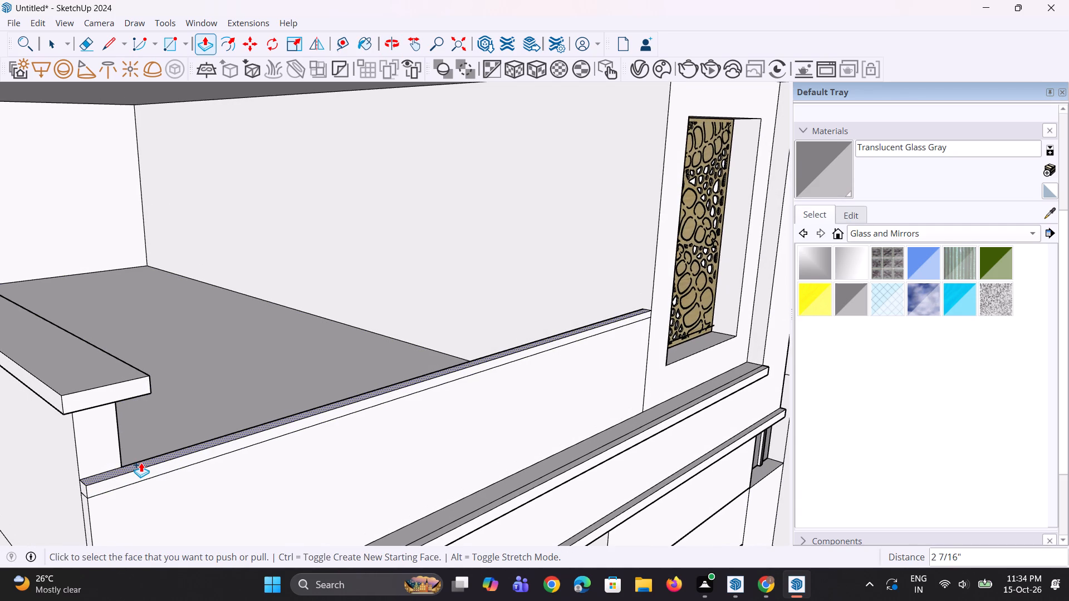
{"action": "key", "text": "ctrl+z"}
Raise the lower balcony's front parapet about 6 7/16" and extrude a separate top band of about 2 1/4" plus 3/4".
{"action": "left_click", "coordinate": [151, 470]}
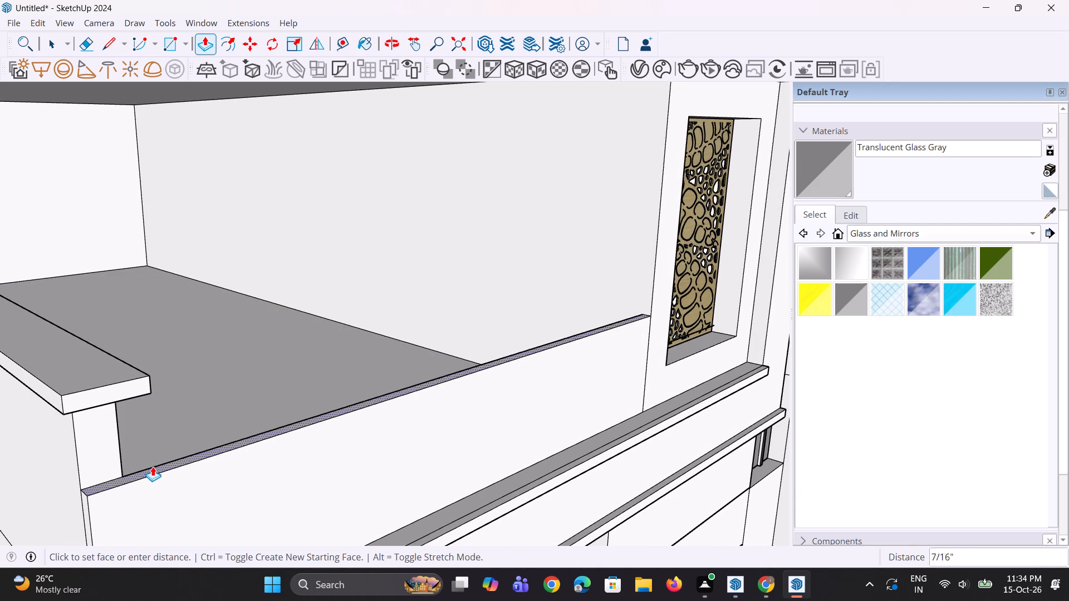
{"action": "left_click", "coordinate": [165, 437]}
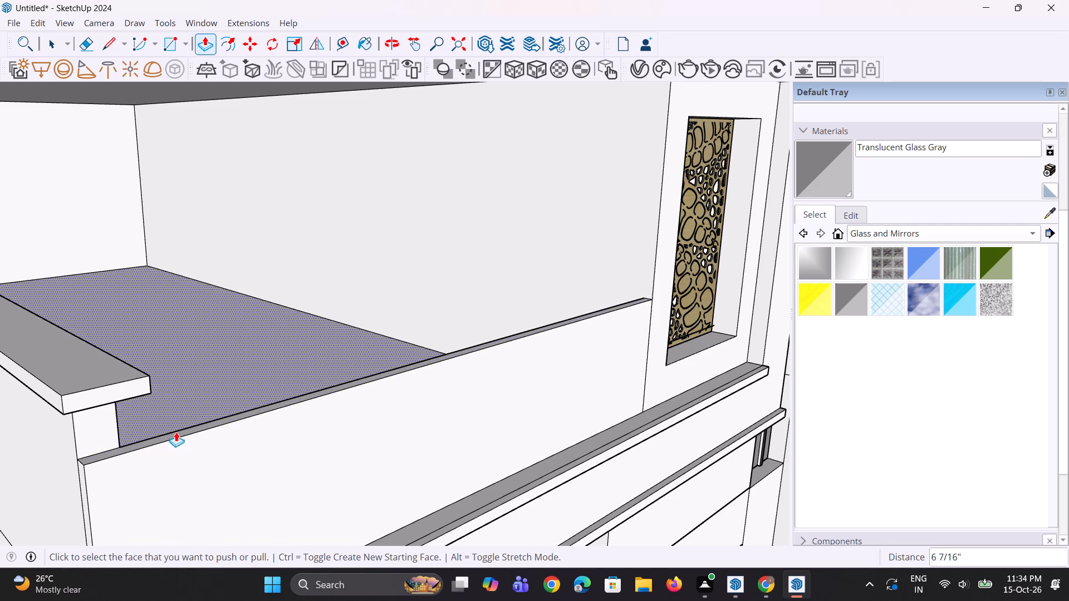
{"action": "left_click", "coordinate": [178, 435]}
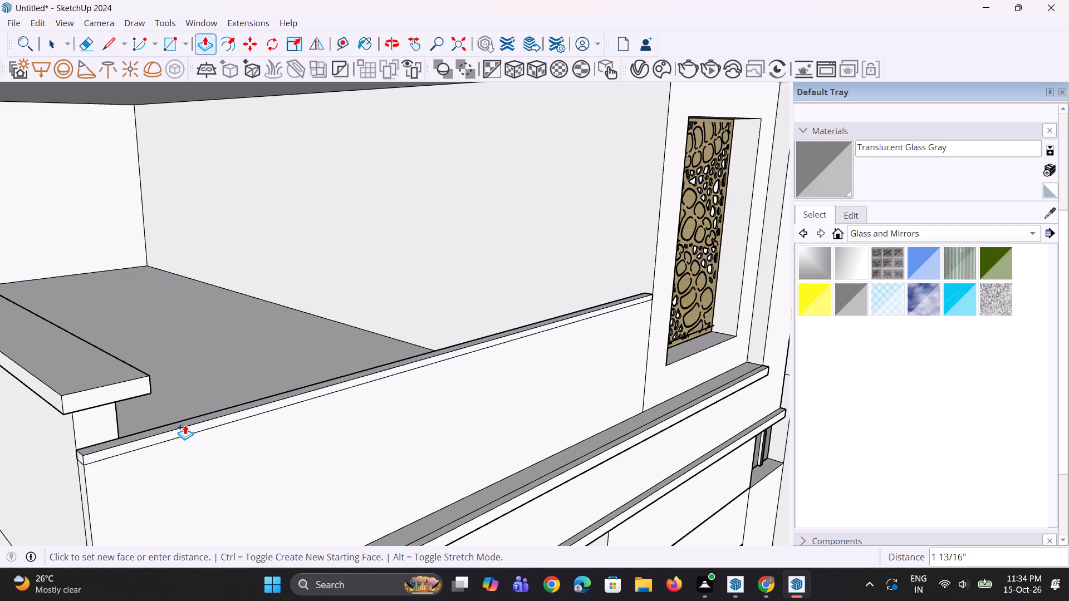
{"action": "left_click", "coordinate": [185, 423]}
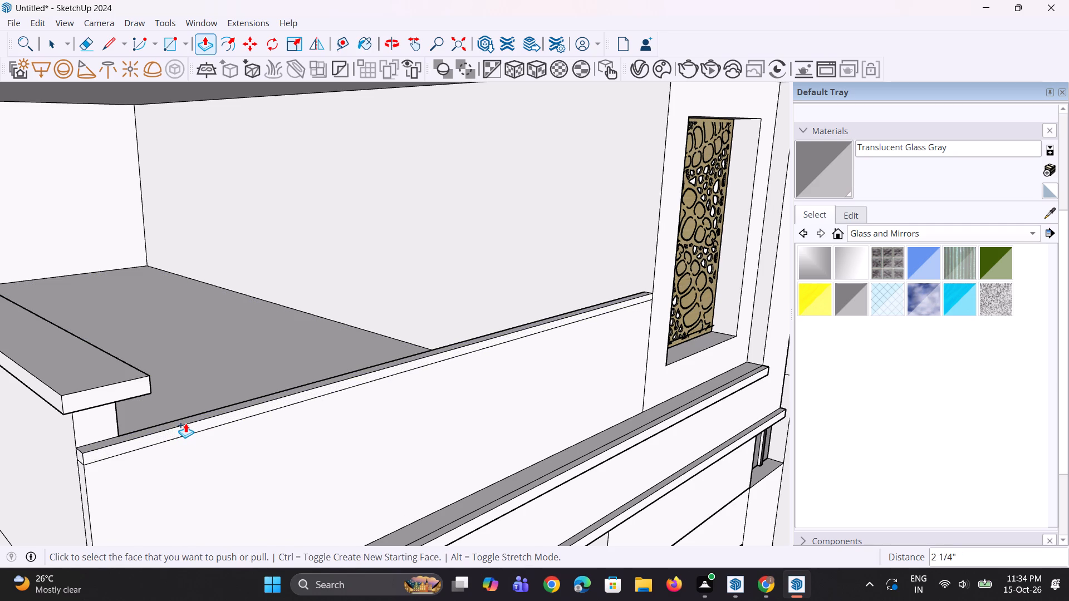
{"action": "left_click", "coordinate": [187, 421]}
{"action": "left_click", "coordinate": [192, 416]}
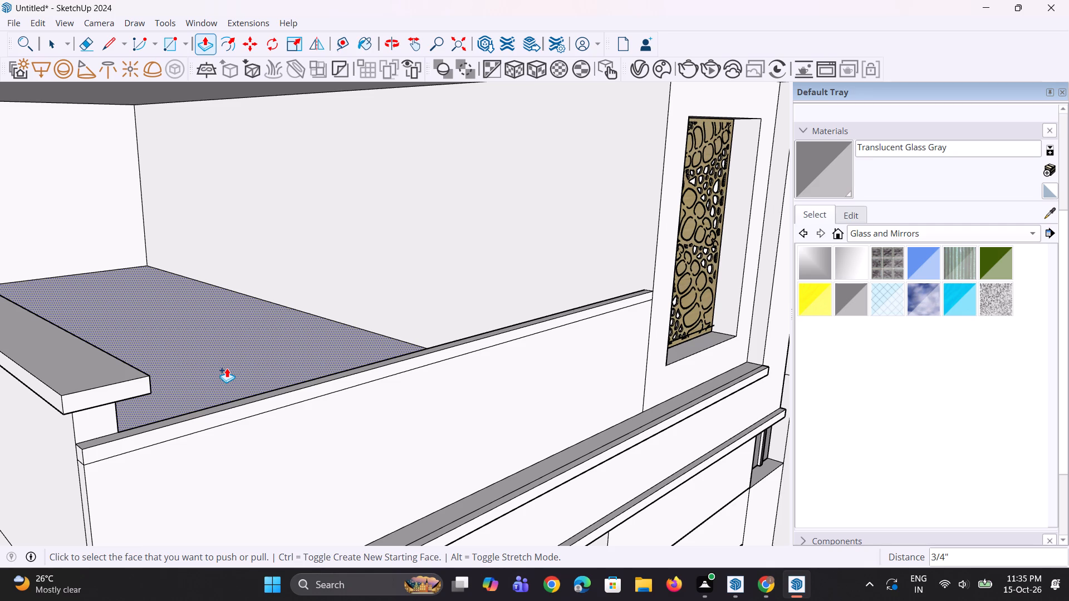
Paint the outer and inner faces of the lower balcony's front parapet, below its top band, with Translucent Glass Gray.
{"action": "left_click", "coordinate": [827, 164]}
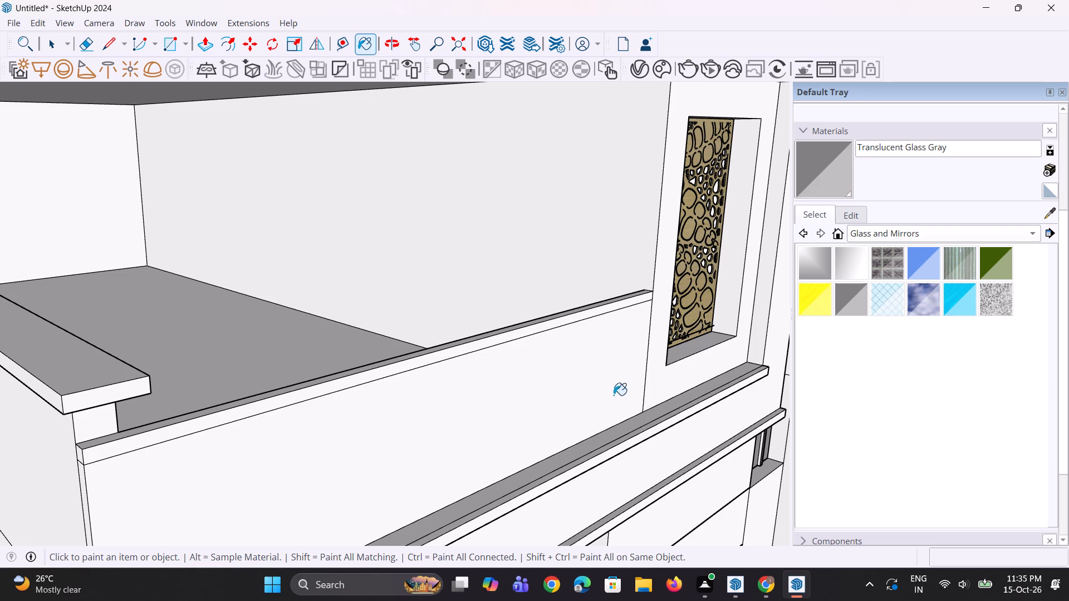
{"action": "left_click", "coordinate": [601, 397]}
{"action": "middle_click_drag", "start_coordinate": [355, 387], "coordinate": [647, 436]}
{"action": "left_click", "coordinate": [632, 411]}
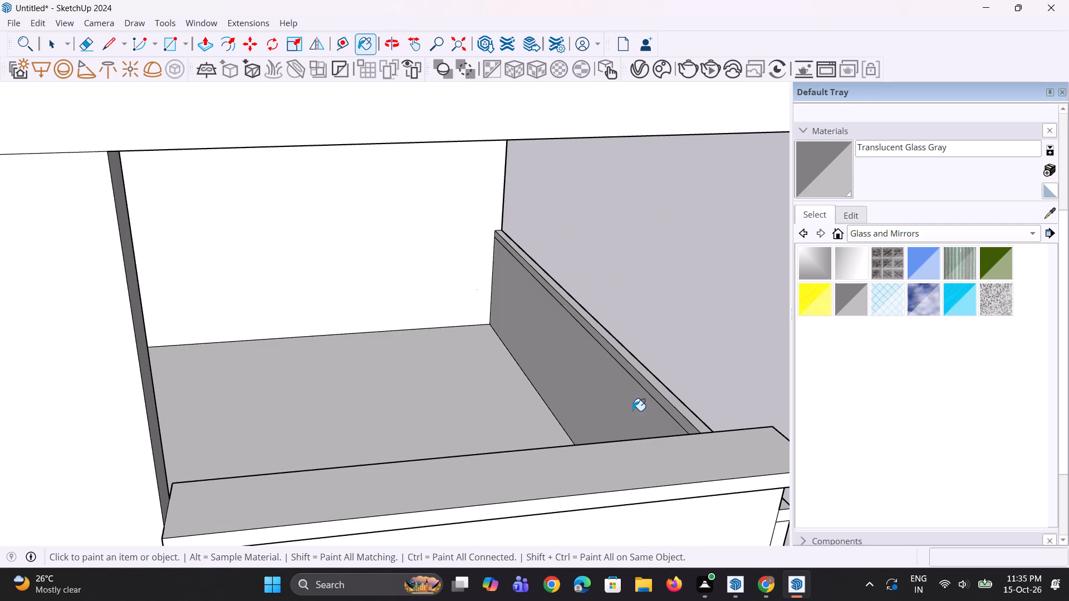
Paint the inner face of the upper balcony's front parapet with Translucent Glass Gray.
{"action": "scroll", "coordinate": [651, 426], "scroll_direction": "down", "scroll_amount": 4}
{"action": "middle_click_drag", "start_coordinate": [676, 418], "coordinate": [369, 363]}
{"action": "scroll", "coordinate": [369, 363], "scroll_direction": "up", "scroll_amount": 1}
{"action": "scroll", "coordinate": [369, 363], "scroll_direction": "down", "scroll_amount": 5}
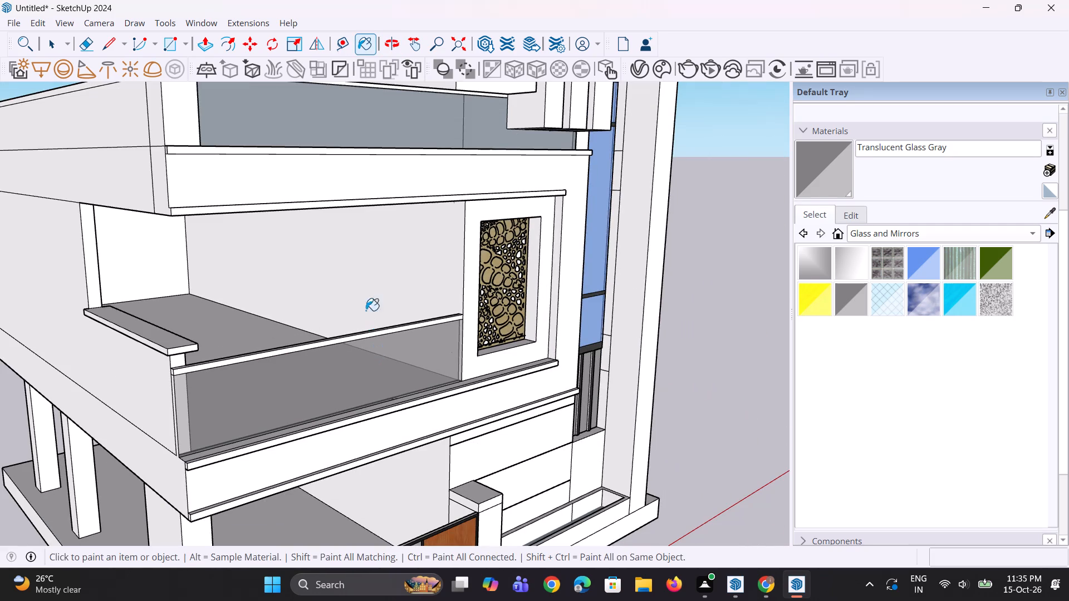
{"action": "scroll", "coordinate": [302, 202], "scroll_direction": "down", "scroll_amount": 10}
{"action": "scroll", "coordinate": [238, 169], "scroll_direction": "up", "scroll_amount": 1}
{"action": "middle_click_drag", "start_coordinate": [239, 169], "coordinate": [640, 242]}
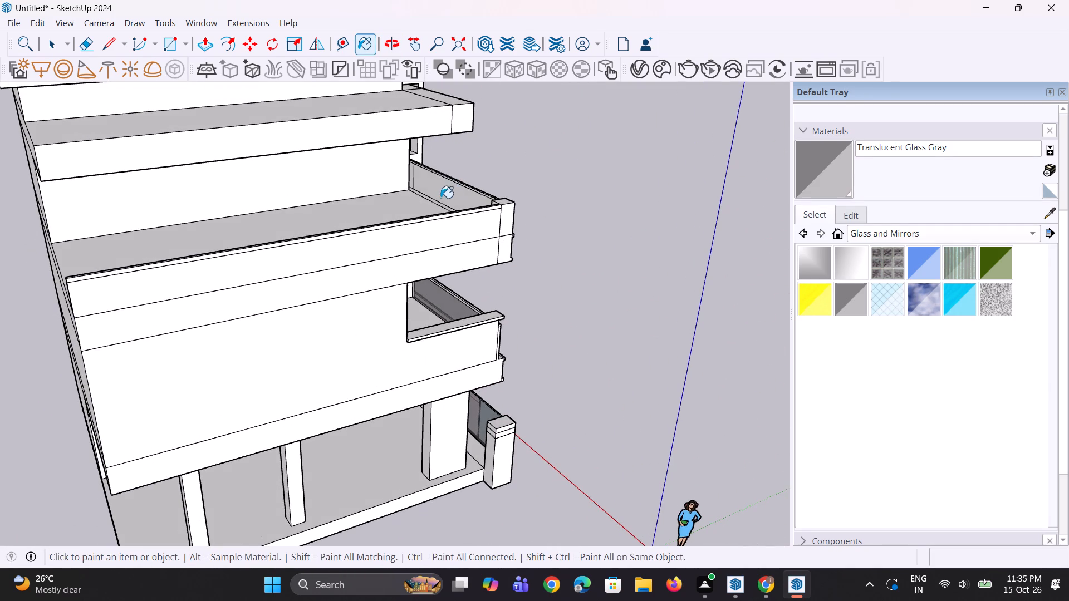
{"action": "left_click", "coordinate": [440, 198]}
Paint the remaining section of the upper balcony front parapet's inner face, near the building wall, with Translucent Glass Gray.
{"action": "middle_click_drag", "start_coordinate": [471, 190], "coordinate": [88, 175]}
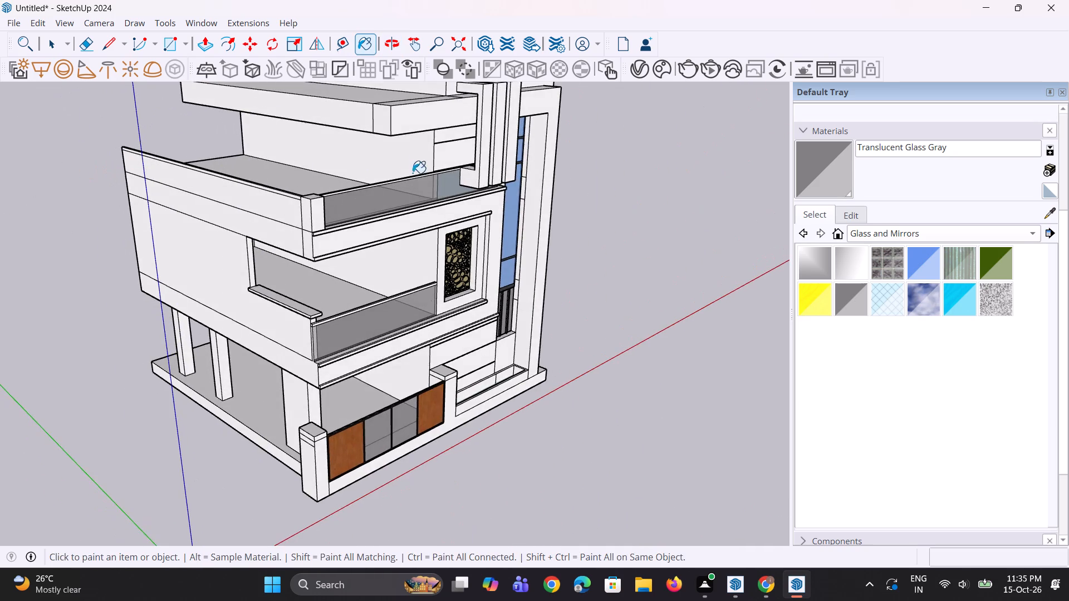
{"action": "scroll", "coordinate": [413, 173], "scroll_direction": "up", "scroll_amount": 11}
{"action": "middle_click_drag", "start_coordinate": [453, 186], "coordinate": [321, 186]}
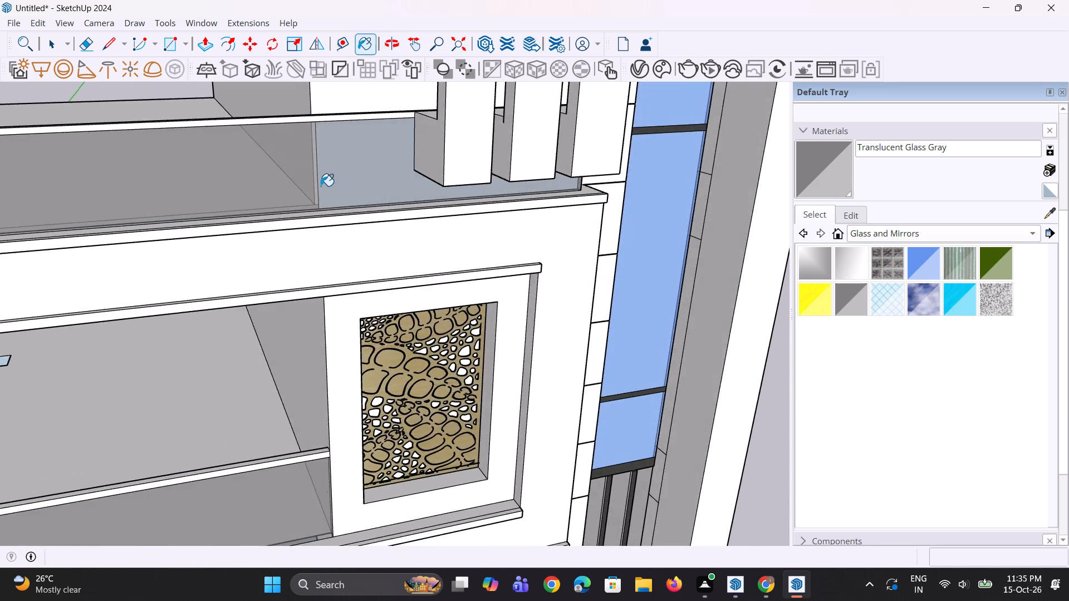
{"action": "scroll", "coordinate": [321, 186], "scroll_direction": "down", "scroll_amount": 5}
{"action": "middle_click_drag", "start_coordinate": [337, 186], "coordinate": [262, 166]}
{"action": "scroll", "coordinate": [293, 150], "scroll_direction": "up", "scroll_amount": 6}
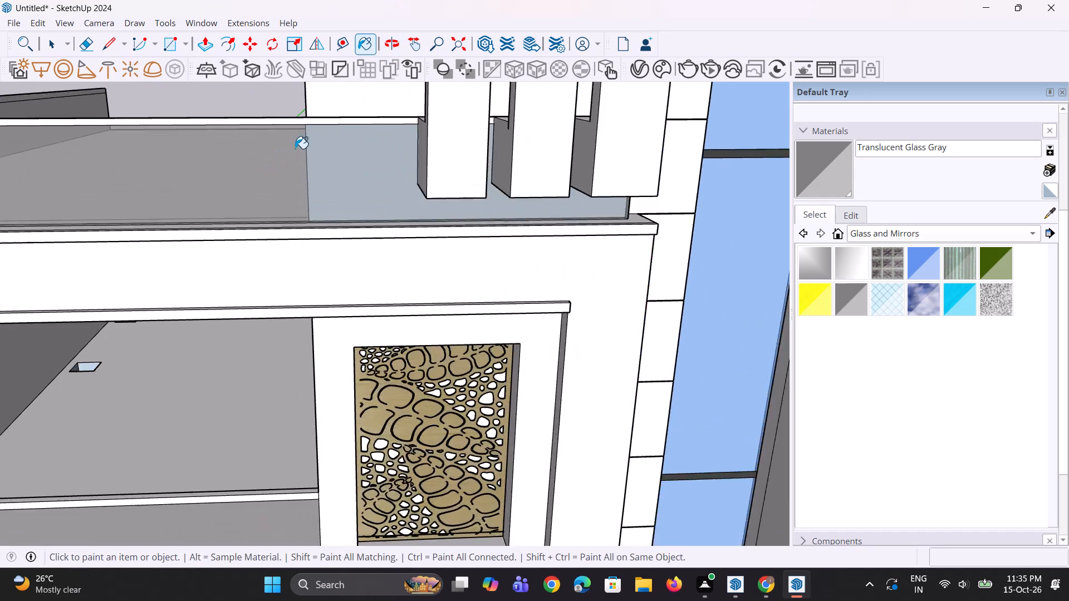
{"action": "scroll", "coordinate": [295, 149], "scroll_direction": "up", "scroll_amount": 4}
{"action": "middle_click_drag", "start_coordinate": [310, 165], "coordinate": [447, 208]}
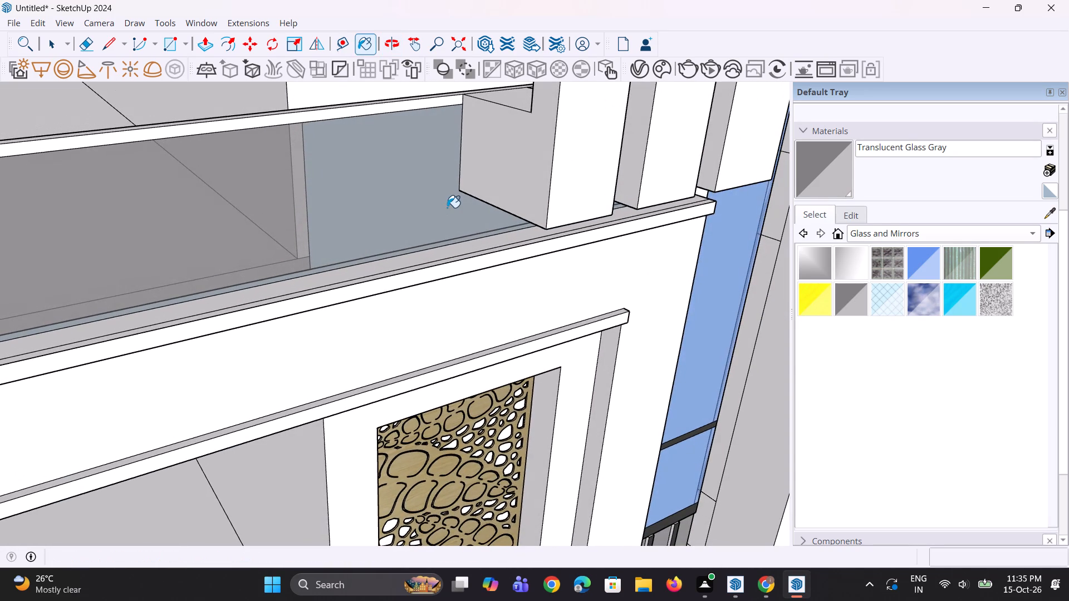
{"action": "scroll", "coordinate": [411, 209], "scroll_direction": "up", "scroll_amount": 1}
{"action": "scroll", "coordinate": [342, 209], "scroll_direction": "down", "scroll_amount": 3}
{"action": "middle_click_drag", "start_coordinate": [330, 207], "coordinate": [318, 191]}
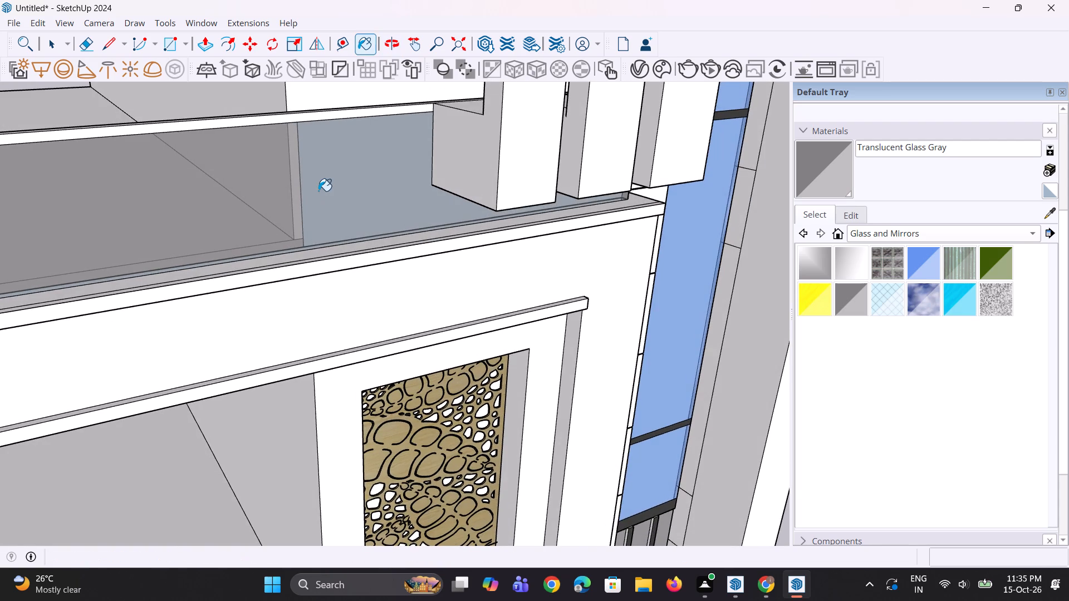
{"action": "key", "text": "l"}
{"action": "scroll", "coordinate": [297, 189], "scroll_direction": "up", "scroll_amount": 2}
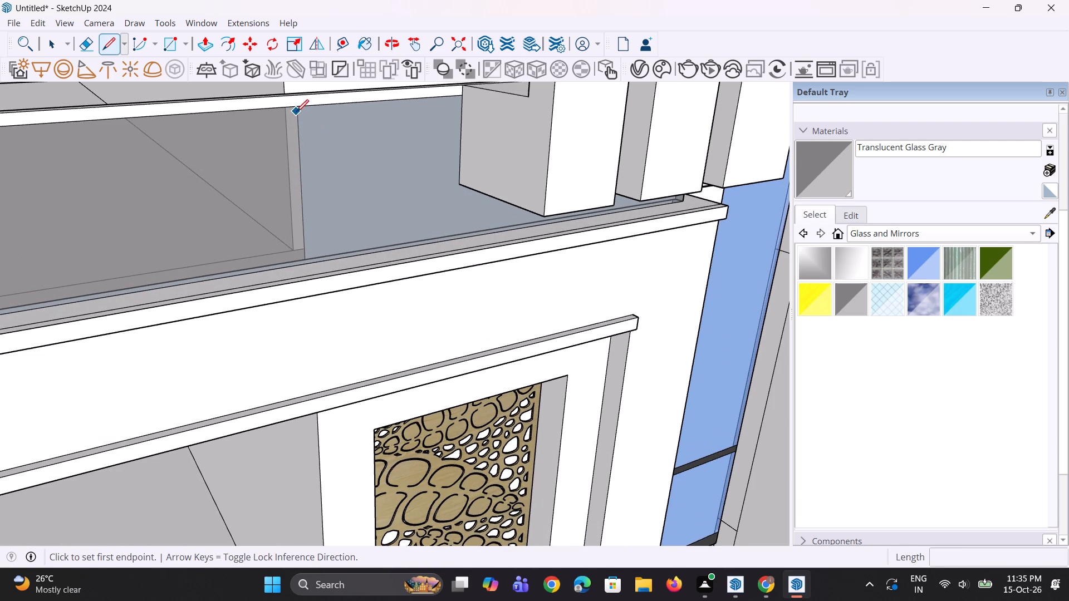
{"action": "scroll", "coordinate": [316, 210], "scroll_direction": "down", "scroll_amount": 9}
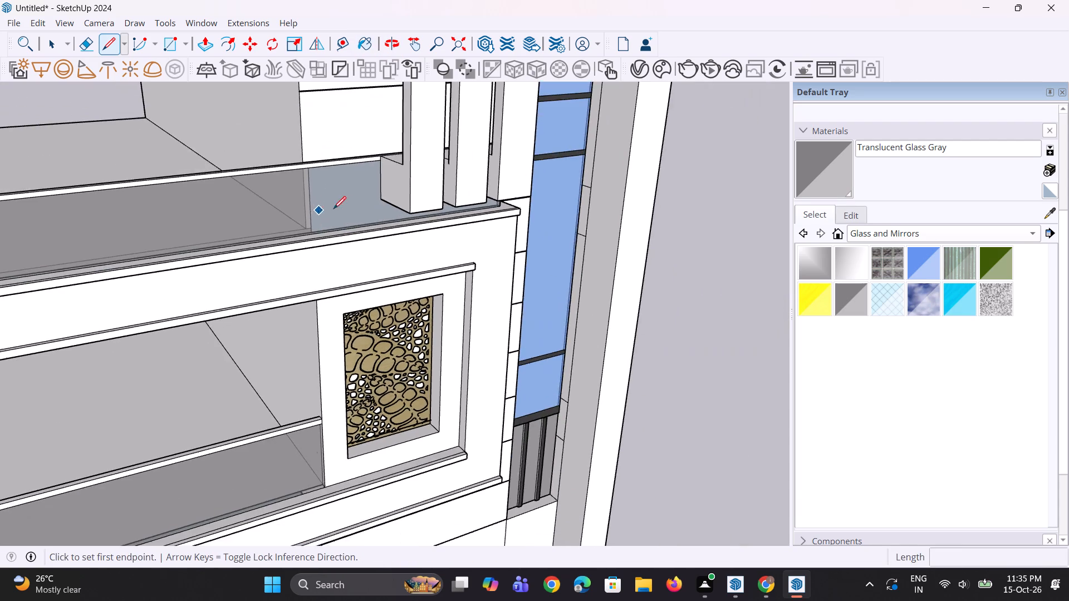
{"action": "middle_click_drag", "start_coordinate": [361, 205], "coordinate": [673, 244]}
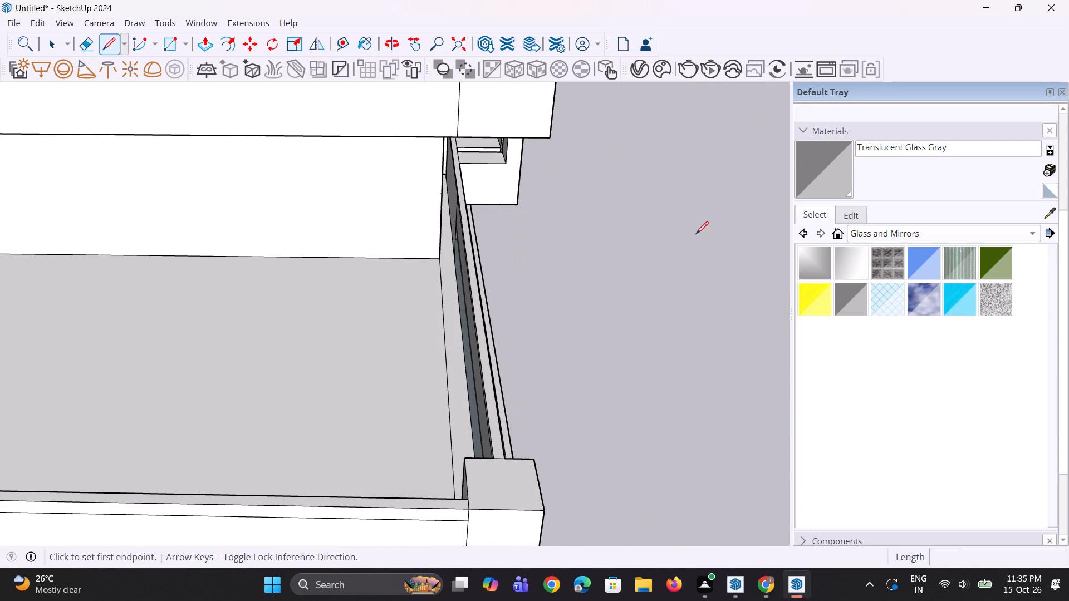
{"action": "left_click", "coordinate": [812, 180]}
{"action": "scroll", "coordinate": [428, 239], "scroll_direction": "up", "scroll_amount": 1}
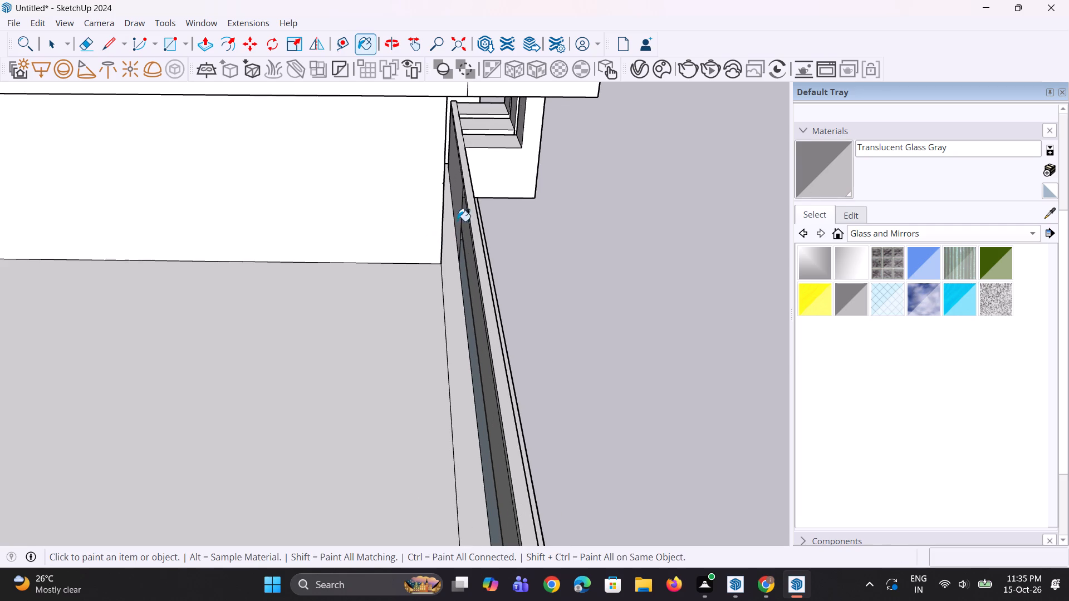
{"action": "scroll", "coordinate": [457, 221], "scroll_direction": "up", "scroll_amount": 3}
{"action": "left_click", "coordinate": [458, 200]}
Delete the vertical dividing line and its short leftover piece from the inner face of the upper balcony's glass parapet.
{"action": "middle_click_drag", "start_coordinate": [476, 241], "coordinate": [274, 220]}
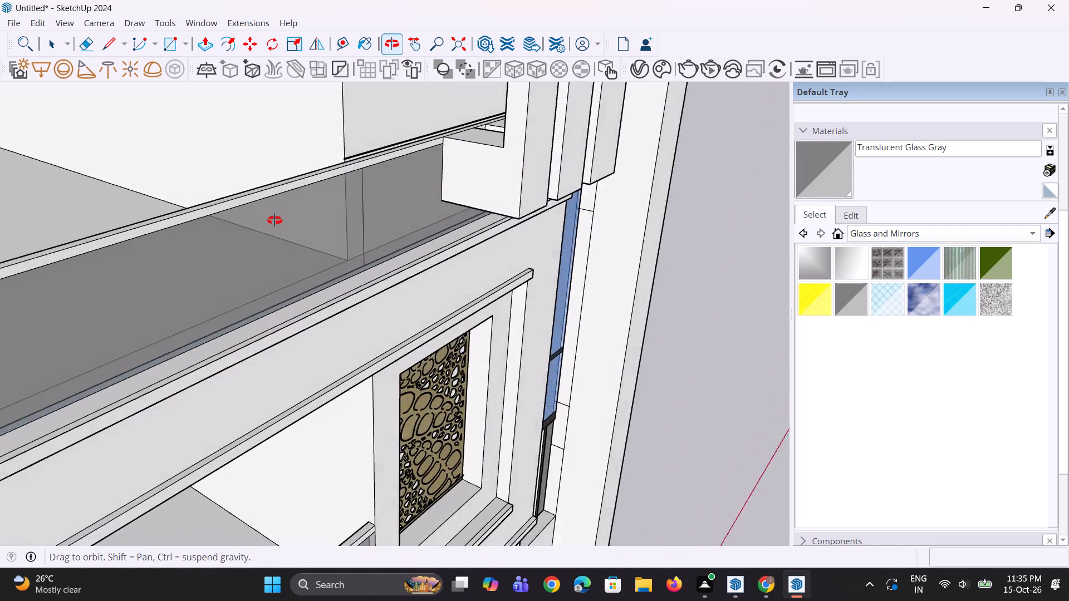
{"action": "middle_click_drag", "start_coordinate": [274, 220], "coordinate": [563, 268]}
{"action": "scroll", "coordinate": [501, 230], "scroll_direction": "up", "scroll_amount": 2}
{"action": "key", "text": "space"}
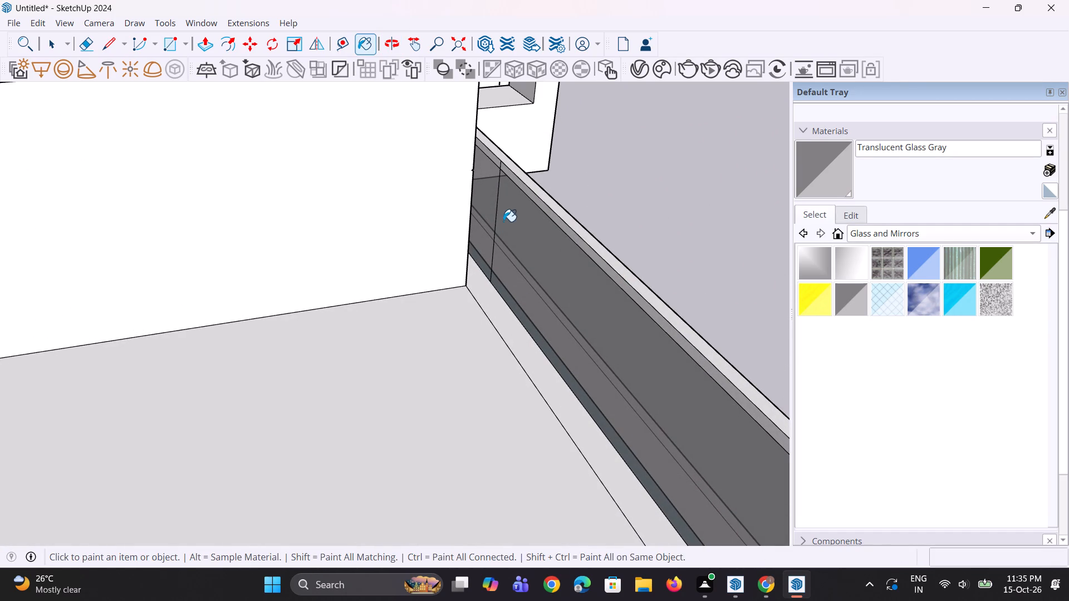
{"action": "left_click", "coordinate": [499, 191]}
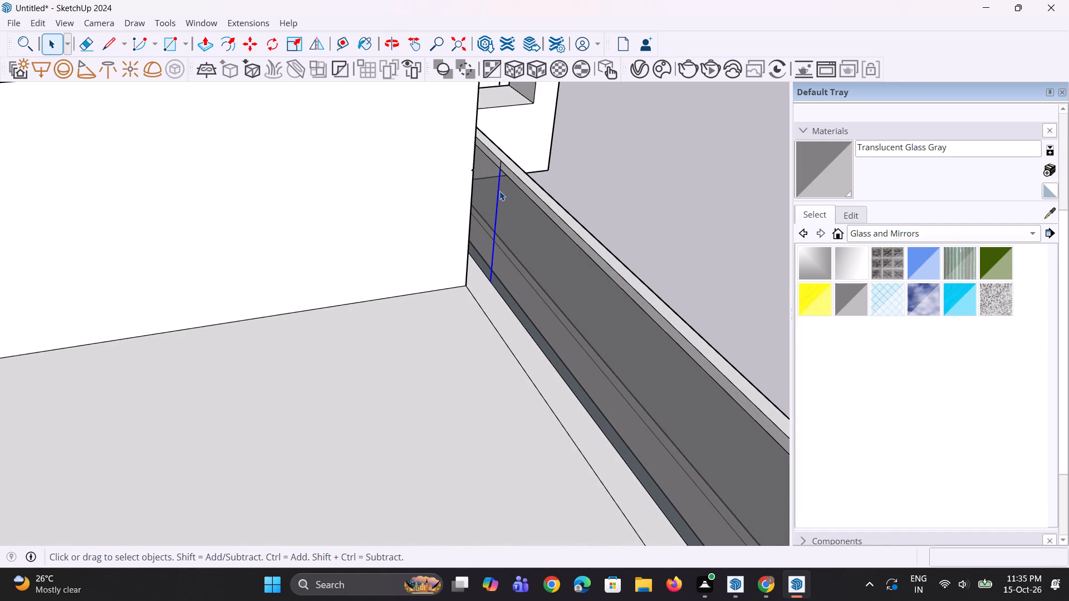
{"action": "key", "text": "Delete"}
{"action": "scroll", "coordinate": [498, 180], "scroll_direction": "up", "scroll_amount": 4}
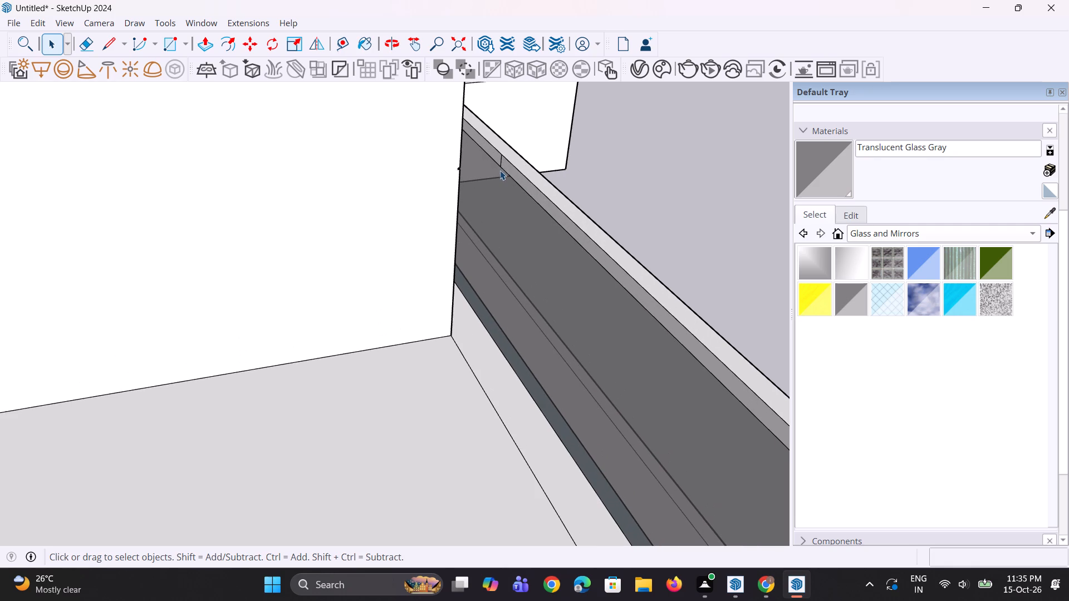
{"action": "left_click", "coordinate": [502, 165]}
{"action": "key", "text": "Delete"}
Set the opacity of the Translucent Glass Gray material to 38.
{"action": "scroll", "coordinate": [464, 259], "scroll_direction": "down", "scroll_amount": 4}
{"action": "middle_click_drag", "start_coordinate": [468, 259], "coordinate": [246, 244]}
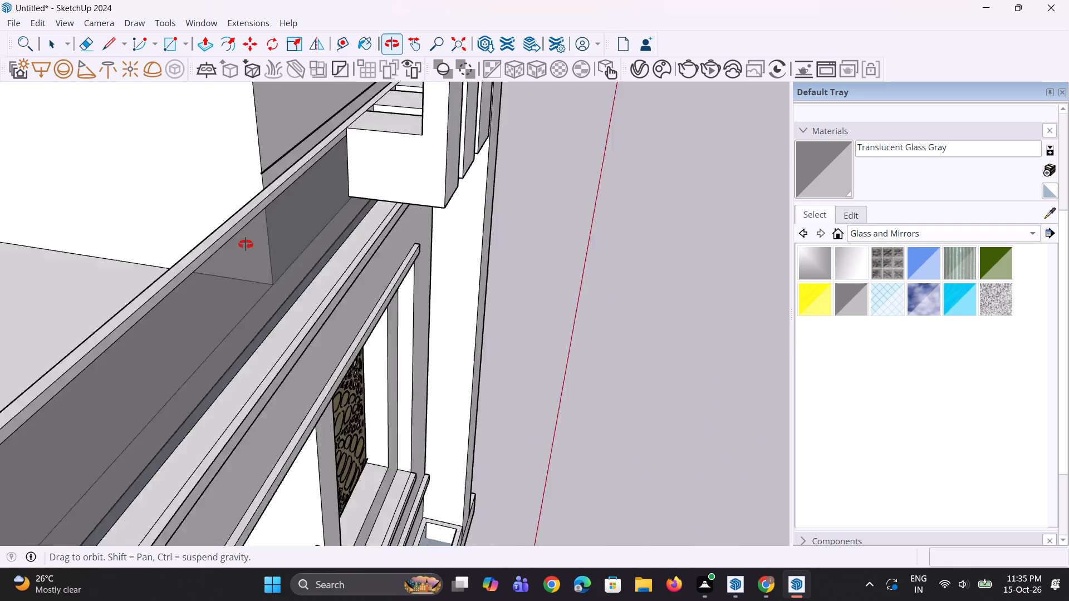
{"action": "middle_click_drag", "start_coordinate": [246, 244], "coordinate": [166, 244]}
{"action": "scroll", "coordinate": [176, 243], "scroll_direction": "down", "scroll_amount": 7}
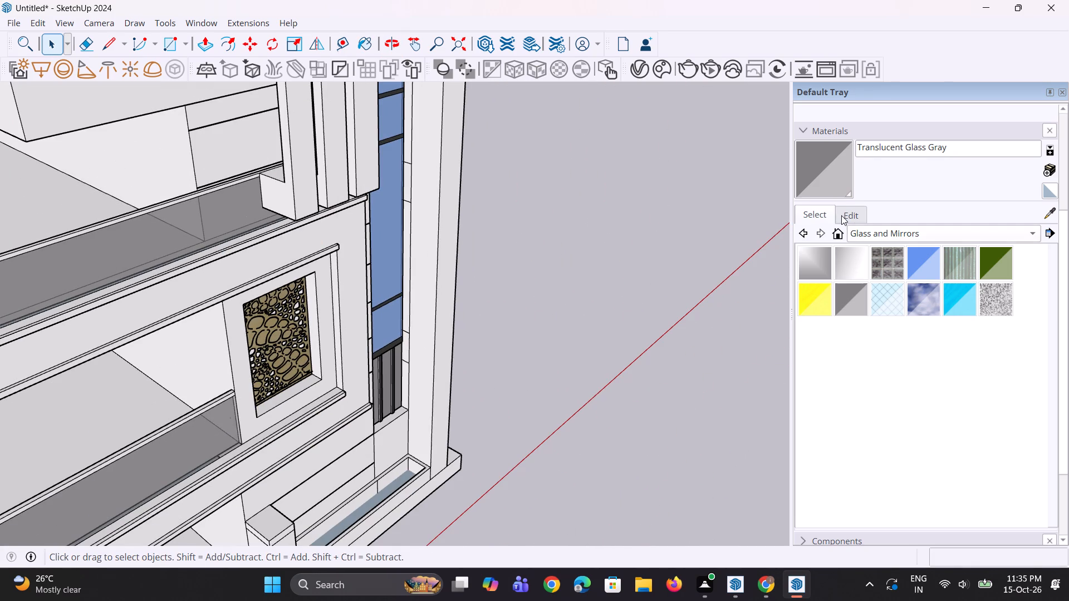
{"action": "left_click", "coordinate": [841, 215]}
{"action": "left_click_drag", "start_coordinate": [872, 500], "coordinate": [872, 500]}
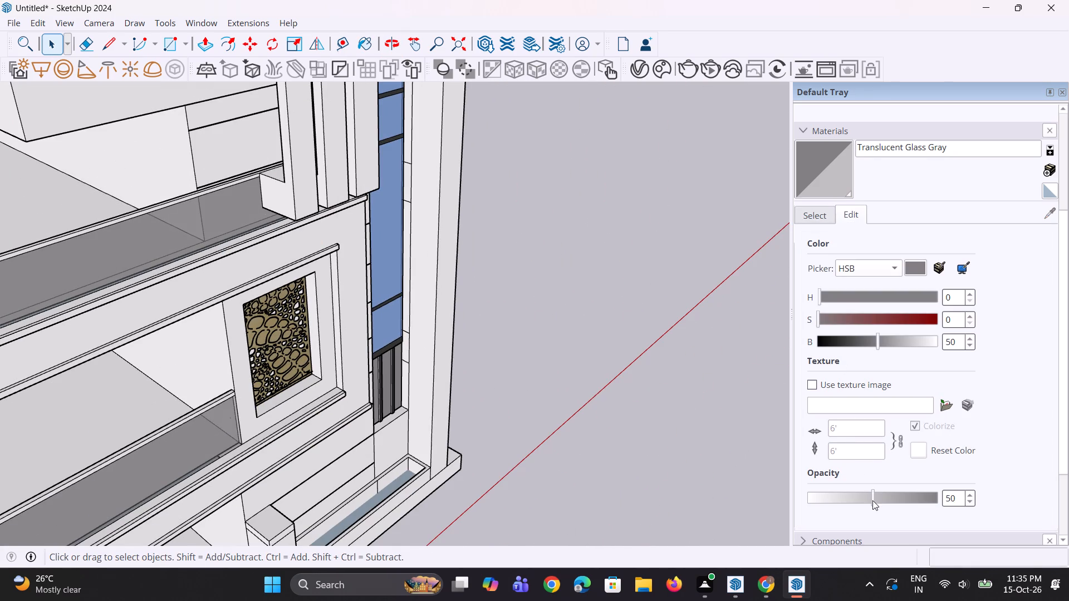
{"action": "left_click_drag", "start_coordinate": [872, 500], "coordinate": [834, 500]}
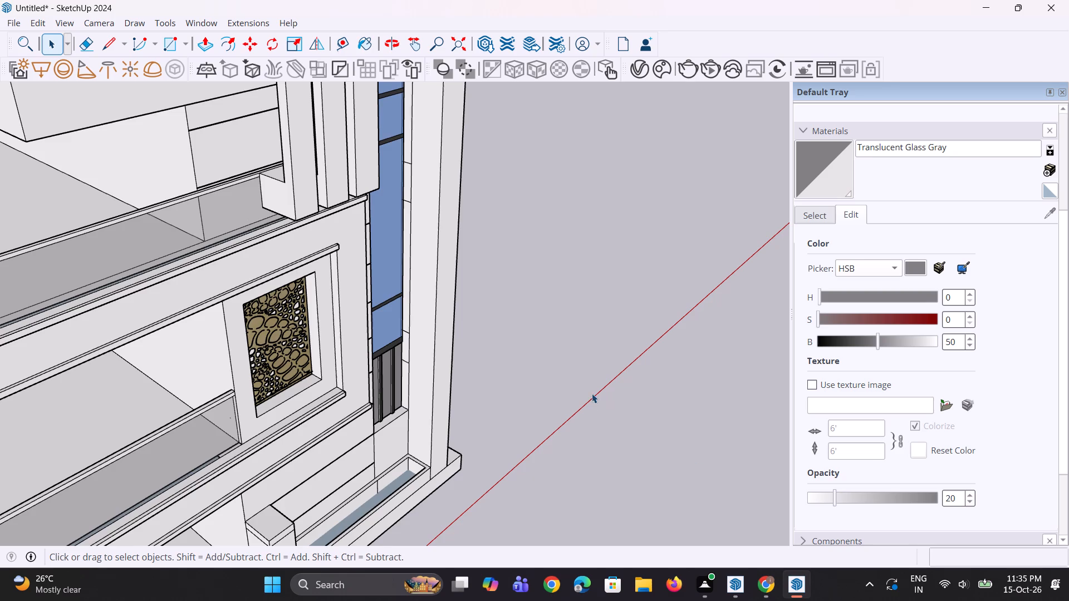
{"action": "scroll", "coordinate": [592, 393], "scroll_direction": "down", "scroll_amount": 10}
{"action": "scroll", "coordinate": [449, 410], "scroll_direction": "up", "scroll_amount": 1}
{"action": "middle_click_drag", "start_coordinate": [448, 410], "coordinate": [264, 222]}
{"action": "scroll", "coordinate": [264, 254], "scroll_direction": "up", "scroll_amount": 6}
{"action": "middle_click_drag", "start_coordinate": [261, 254], "coordinate": [262, 283]}
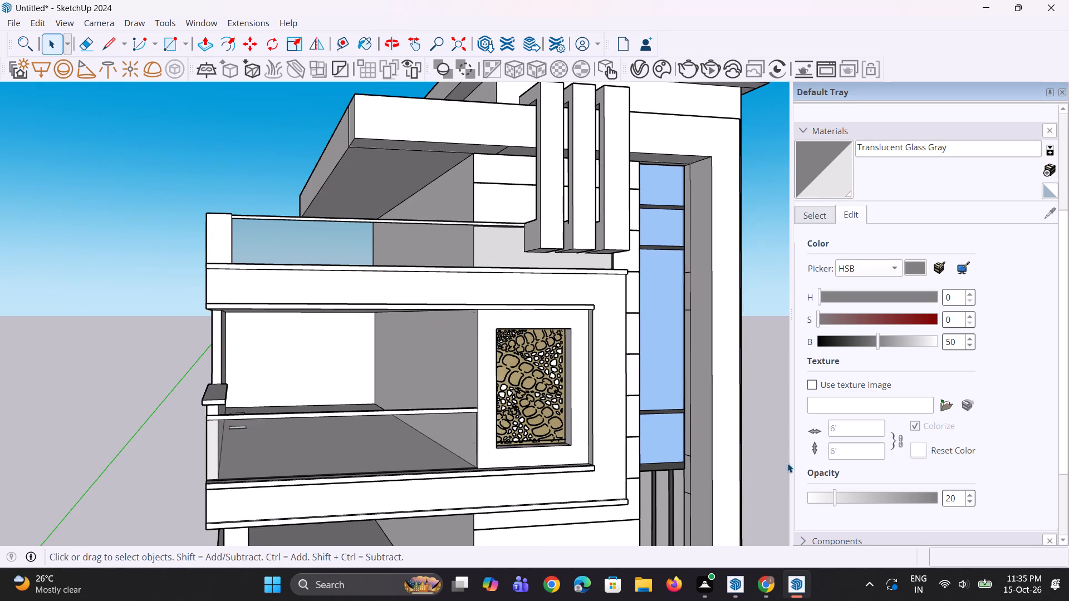
{"action": "left_click_drag", "start_coordinate": [834, 494], "coordinate": [850, 497]}
{"action": "left_click_drag", "start_coordinate": [850, 497], "coordinate": [857, 494]}
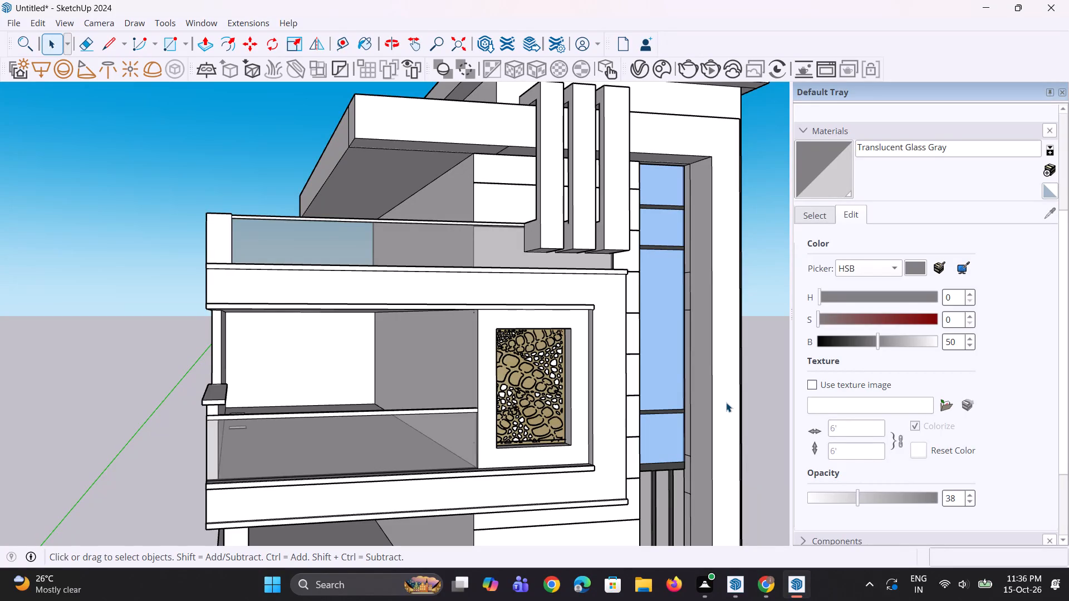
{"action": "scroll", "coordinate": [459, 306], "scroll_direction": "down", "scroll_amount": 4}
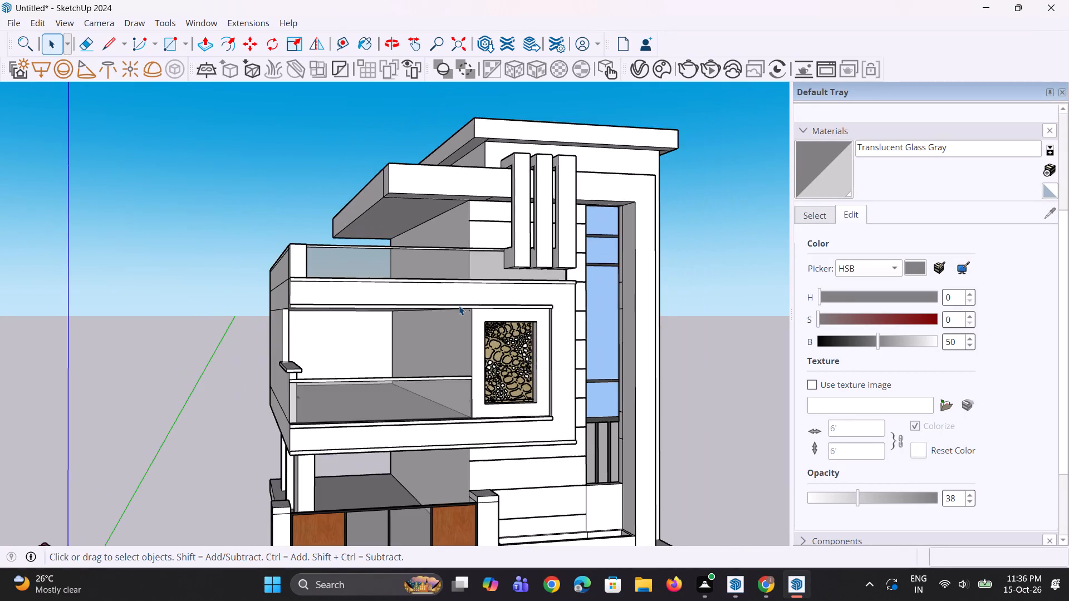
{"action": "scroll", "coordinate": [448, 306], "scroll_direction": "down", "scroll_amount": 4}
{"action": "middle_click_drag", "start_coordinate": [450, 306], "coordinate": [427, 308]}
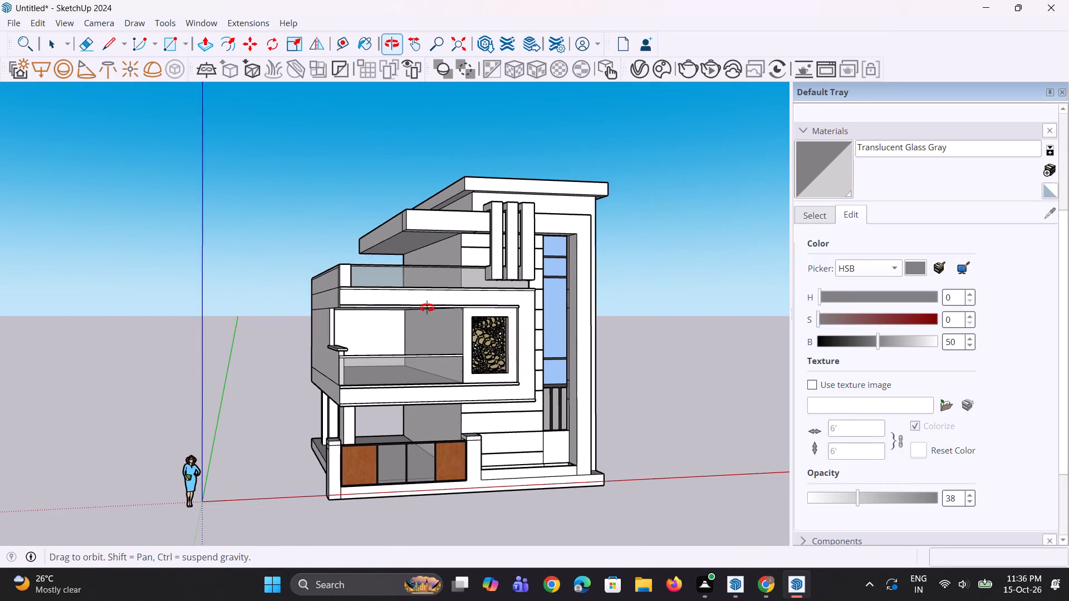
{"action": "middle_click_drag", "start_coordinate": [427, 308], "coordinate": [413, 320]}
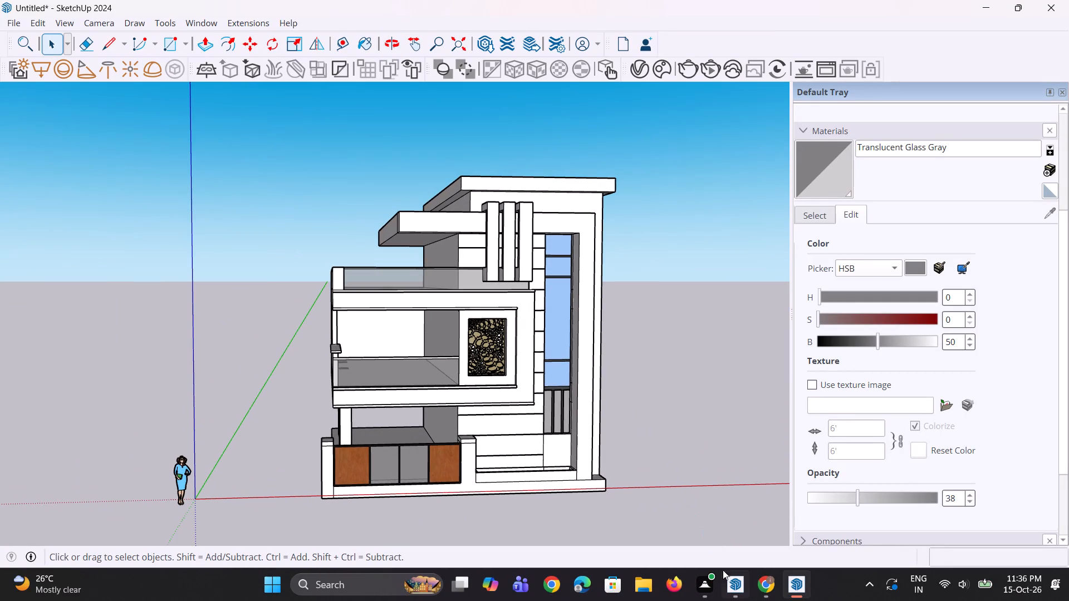
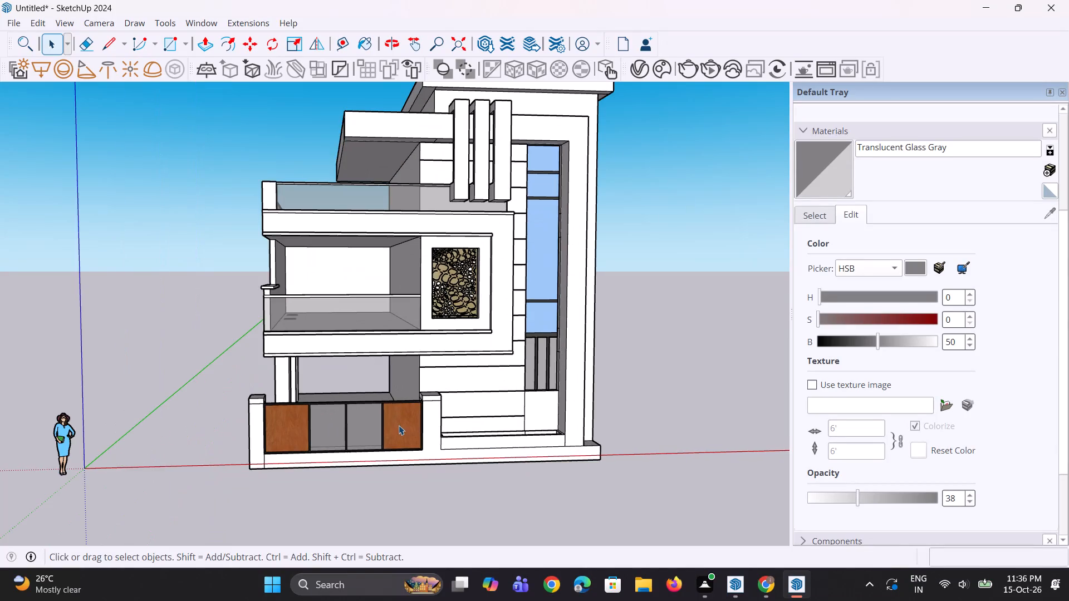
Paint the wall strips beside the tall window, from under the middle balcony up to the upper balcony slab, with Wood Bamboo.
{"action": "middle_click_drag", "start_coordinate": [398, 425], "coordinate": [469, 410]}
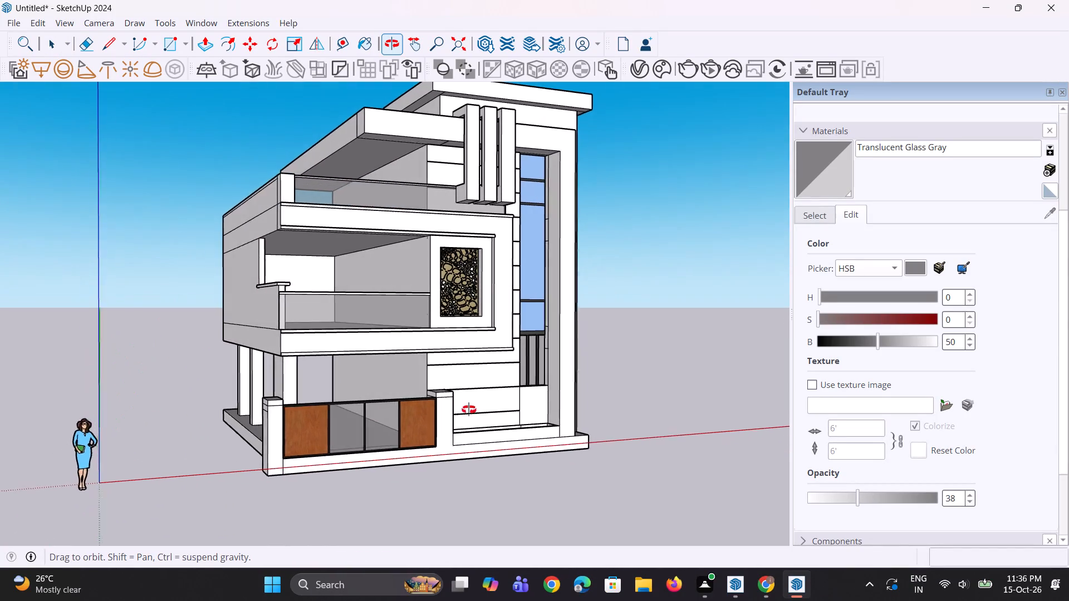
{"action": "middle_click_drag", "start_coordinate": [469, 410], "coordinate": [392, 411]}
{"action": "scroll", "coordinate": [504, 442], "scroll_direction": "up", "scroll_amount": 2}
{"action": "scroll", "coordinate": [468, 411], "scroll_direction": "up", "scroll_amount": 2}
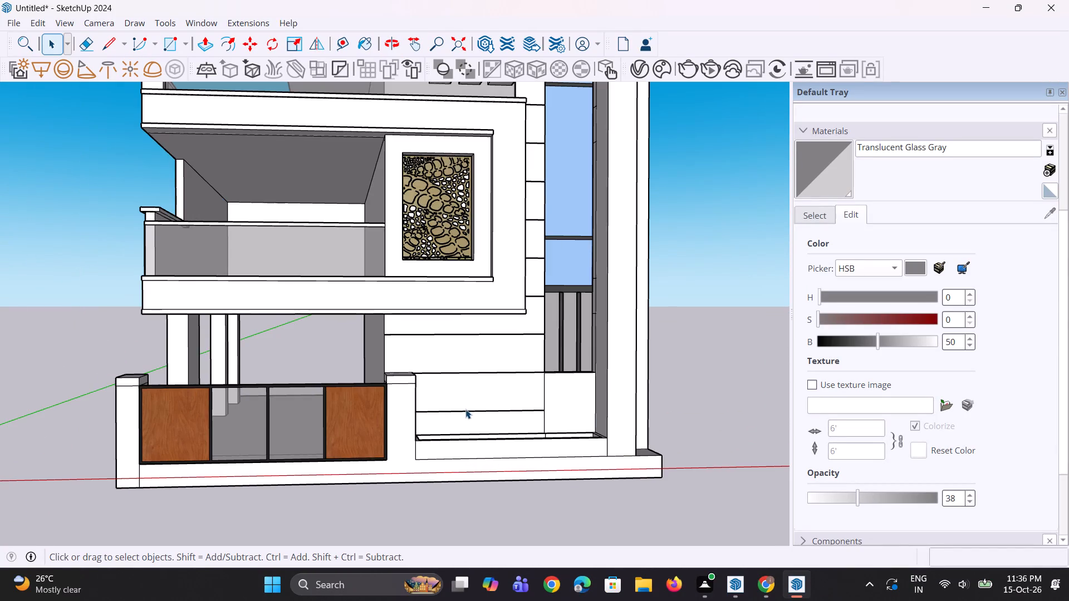
{"action": "middle_click_drag", "start_coordinate": [465, 409], "coordinate": [465, 427]}
{"action": "scroll", "coordinate": [462, 417], "scroll_direction": "down", "scroll_amount": 3}
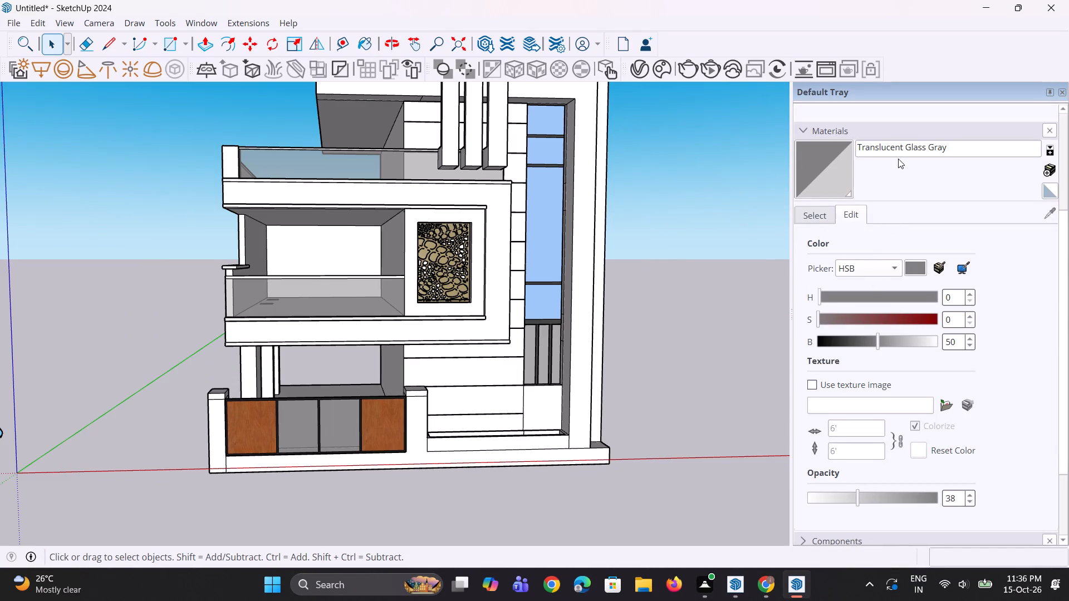
{"action": "left_click", "coordinate": [807, 215]}
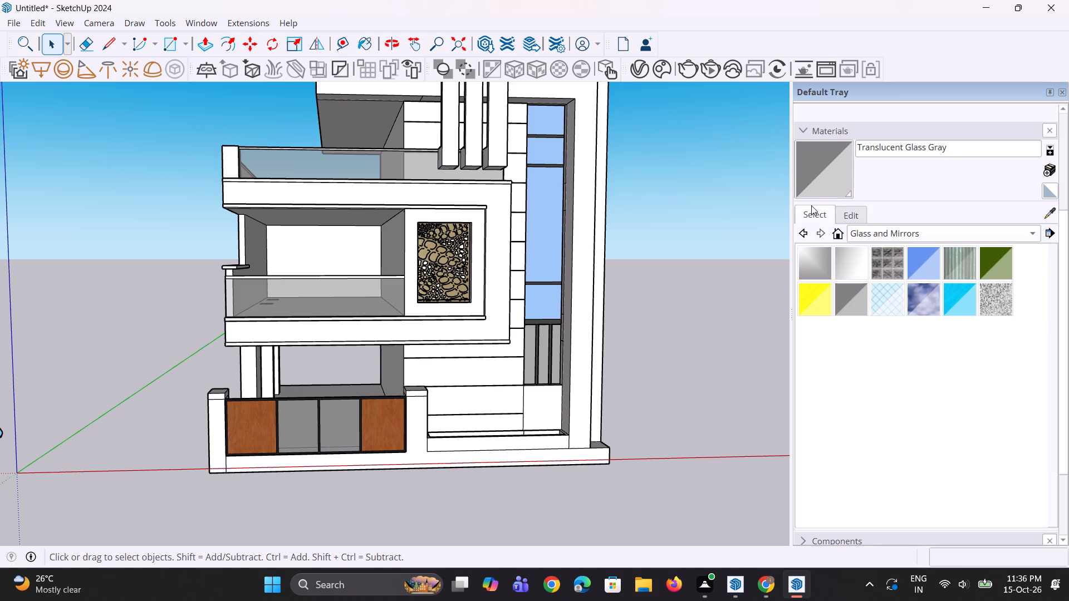
{"action": "left_click", "coordinate": [889, 231]}
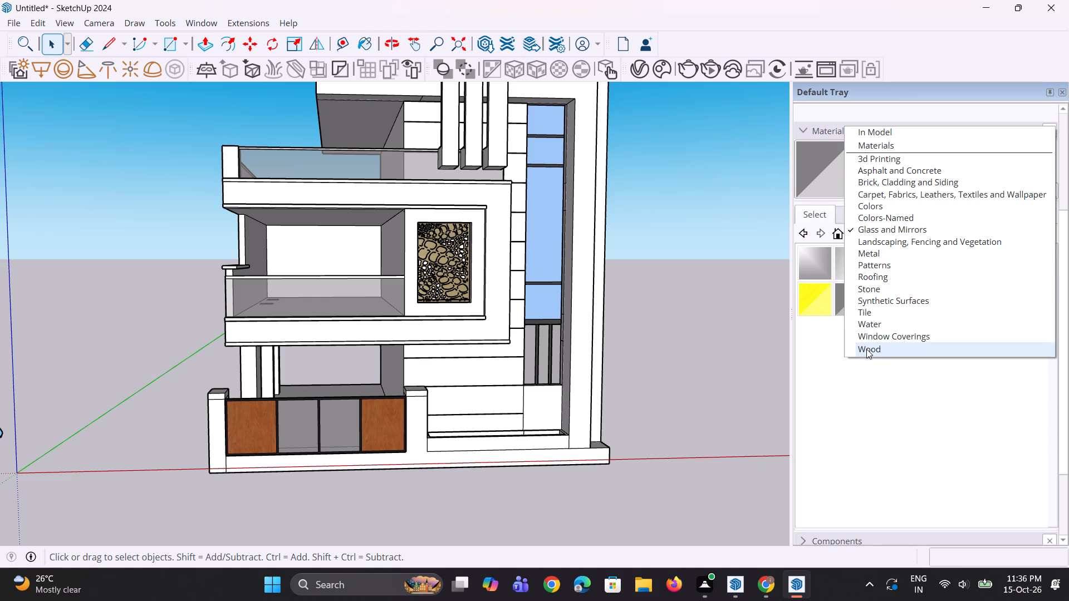
{"action": "left_click", "coordinate": [869, 352]}
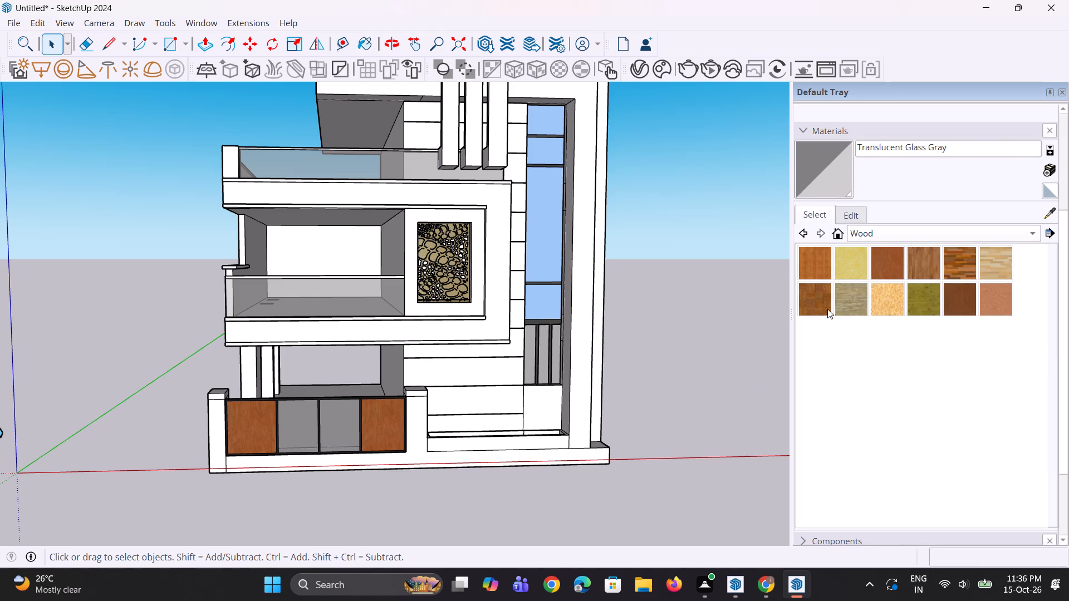
{"action": "left_click", "coordinate": [814, 261]}
{"action": "left_click", "coordinate": [477, 366]}
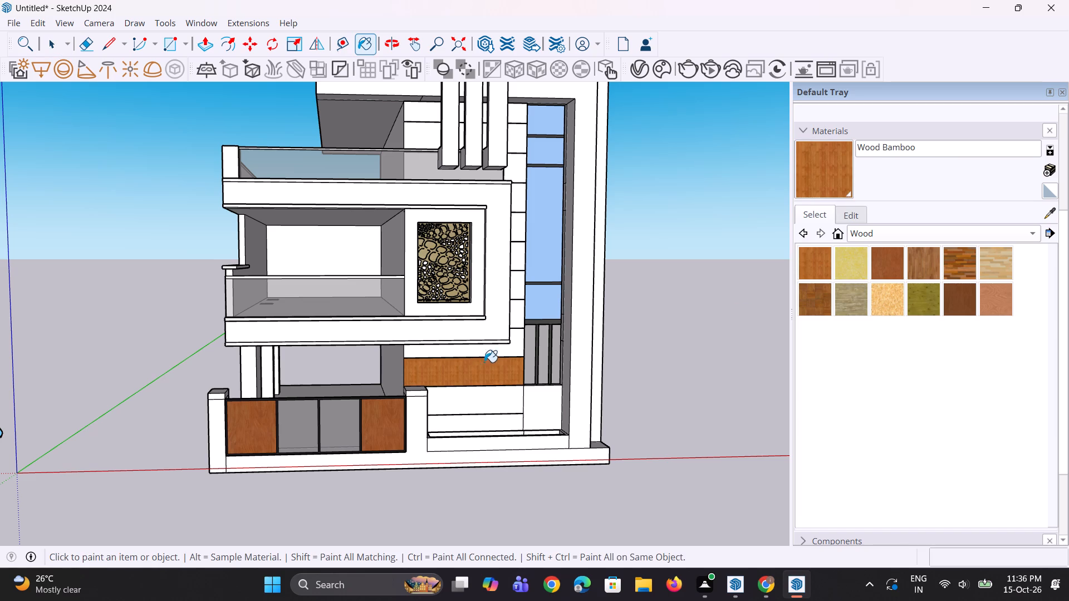
{"action": "left_click", "coordinate": [493, 351]}
{"action": "left_click", "coordinate": [511, 325]}
{"action": "left_click", "coordinate": [519, 295]}
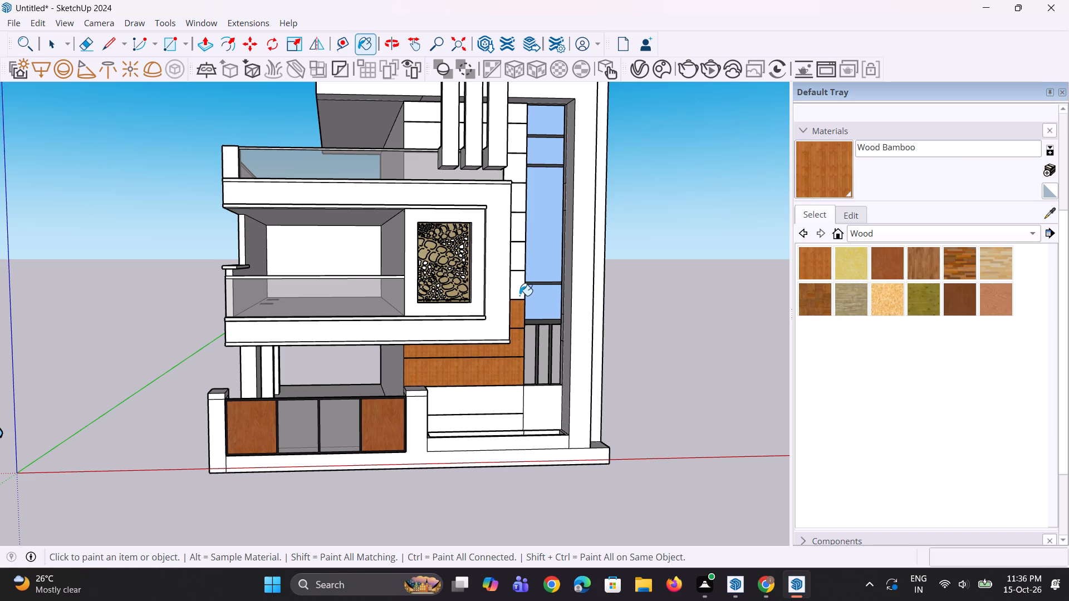
{"action": "left_click", "coordinate": [520, 267]}
{"action": "left_click", "coordinate": [521, 233]}
{"action": "left_click", "coordinate": [516, 205]}
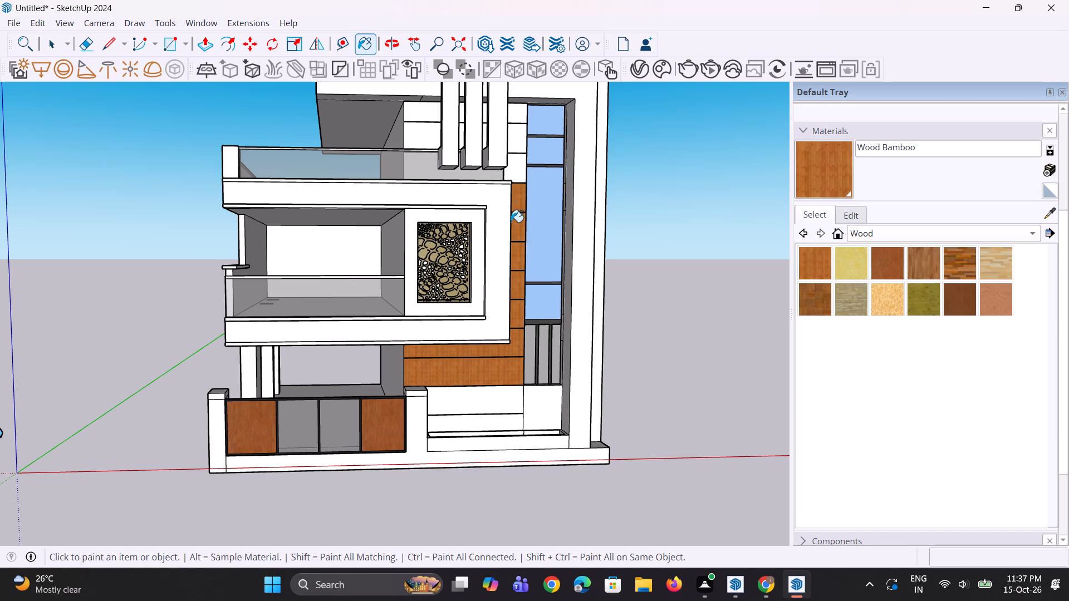
Paint the remaining upper wall strips behind the upper balcony and its three vertical fins with Wood Bamboo.
{"action": "scroll", "coordinate": [506, 240], "scroll_direction": "down", "scroll_amount": 5}
{"action": "scroll", "coordinate": [519, 186], "scroll_direction": "up", "scroll_amount": 5}
{"action": "left_click", "coordinate": [510, 206]}
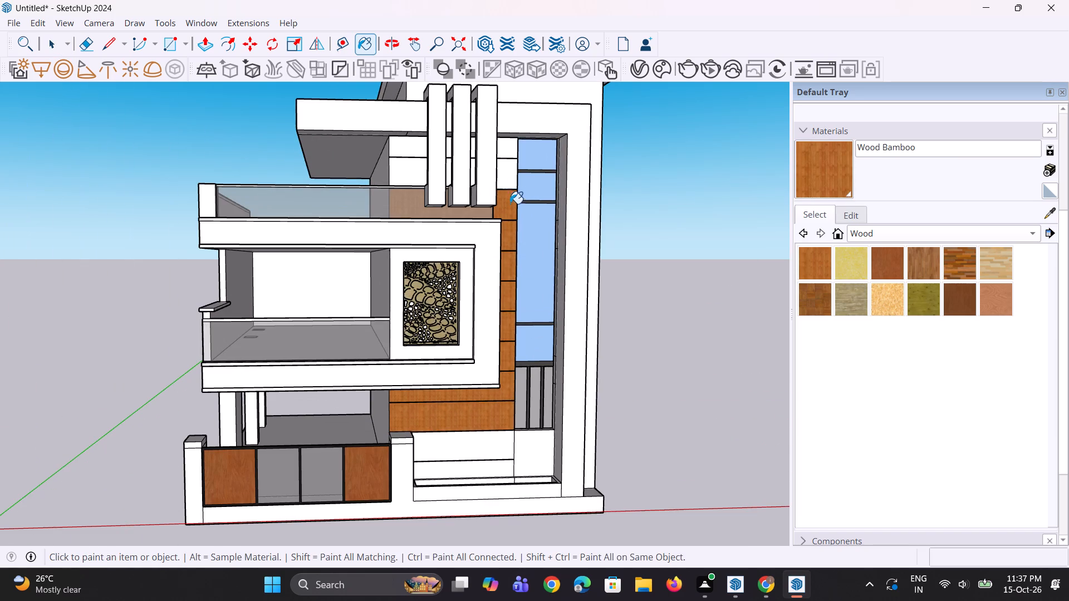
{"action": "left_click", "coordinate": [510, 188]}
{"action": "left_click", "coordinate": [507, 152]}
Paint the lowest wall strips above the planter and the wall panel beneath the tall window with Wood Bamboo.
{"action": "scroll", "coordinate": [474, 254], "scroll_direction": "down", "scroll_amount": 2}
{"action": "scroll", "coordinate": [469, 410], "scroll_direction": "up", "scroll_amount": 2}
{"action": "left_click", "coordinate": [477, 419]}
{"action": "left_click", "coordinate": [487, 441]}
{"action": "scroll", "coordinate": [514, 457], "scroll_direction": "up", "scroll_amount": 1}
{"action": "middle_click_drag", "start_coordinate": [514, 457], "coordinate": [511, 457]}
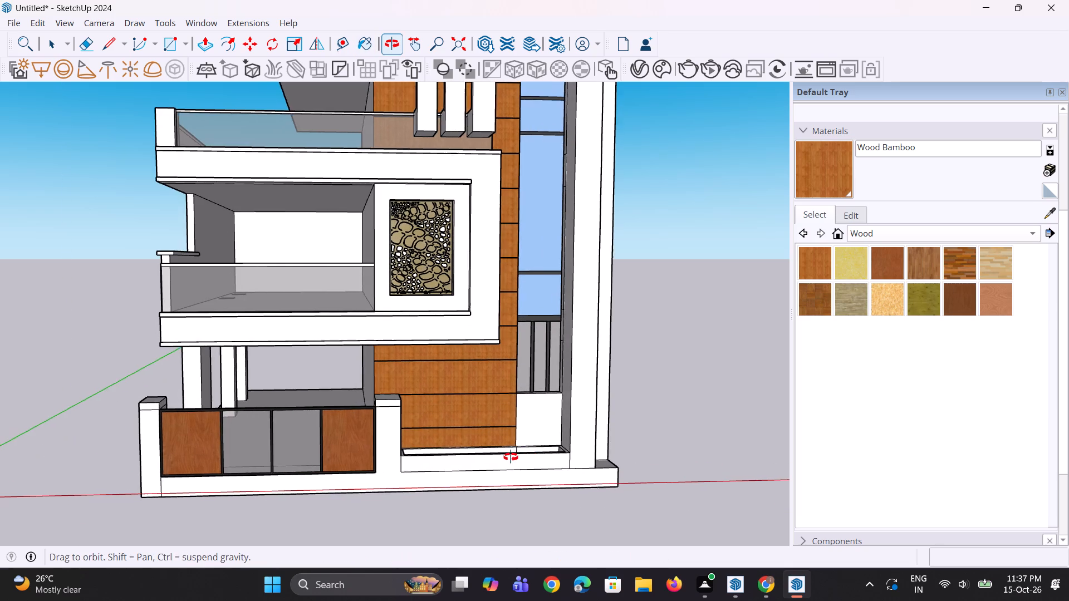
{"action": "middle_click_drag", "start_coordinate": [511, 457], "coordinate": [499, 457]}
{"action": "scroll", "coordinate": [541, 450], "scroll_direction": "up", "scroll_amount": 1}
{"action": "left_click", "coordinate": [543, 428]}
{"action": "middle_click_drag", "start_coordinate": [521, 432], "coordinate": [395, 430]}
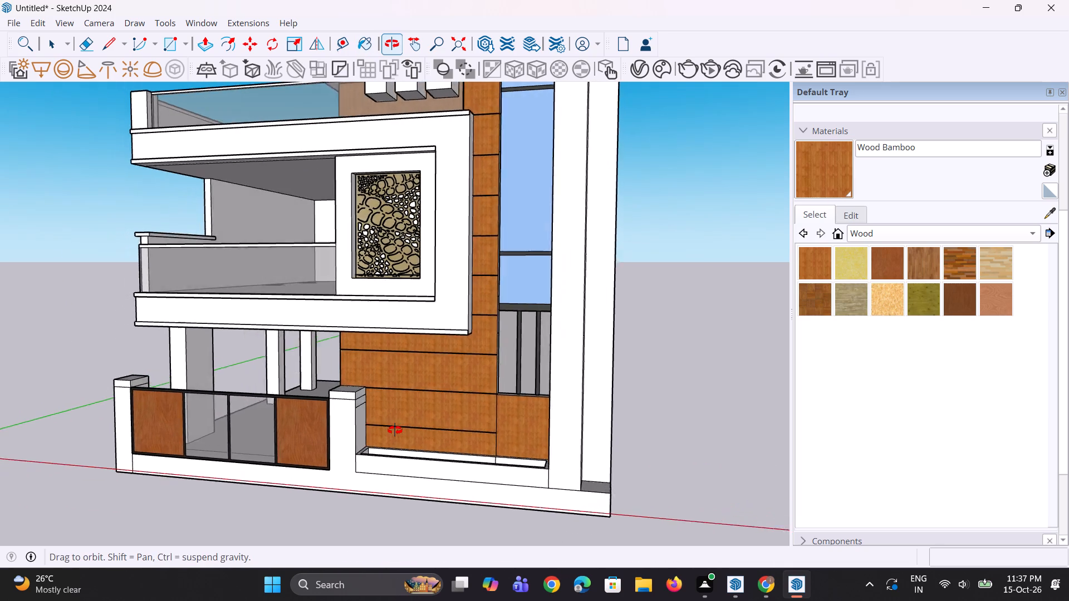
{"action": "middle_click_drag", "start_coordinate": [395, 430], "coordinate": [496, 428]}
{"action": "scroll", "coordinate": [498, 425], "scroll_direction": "down", "scroll_amount": 5}
{"action": "middle_click_drag", "start_coordinate": [515, 410], "coordinate": [518, 379]}
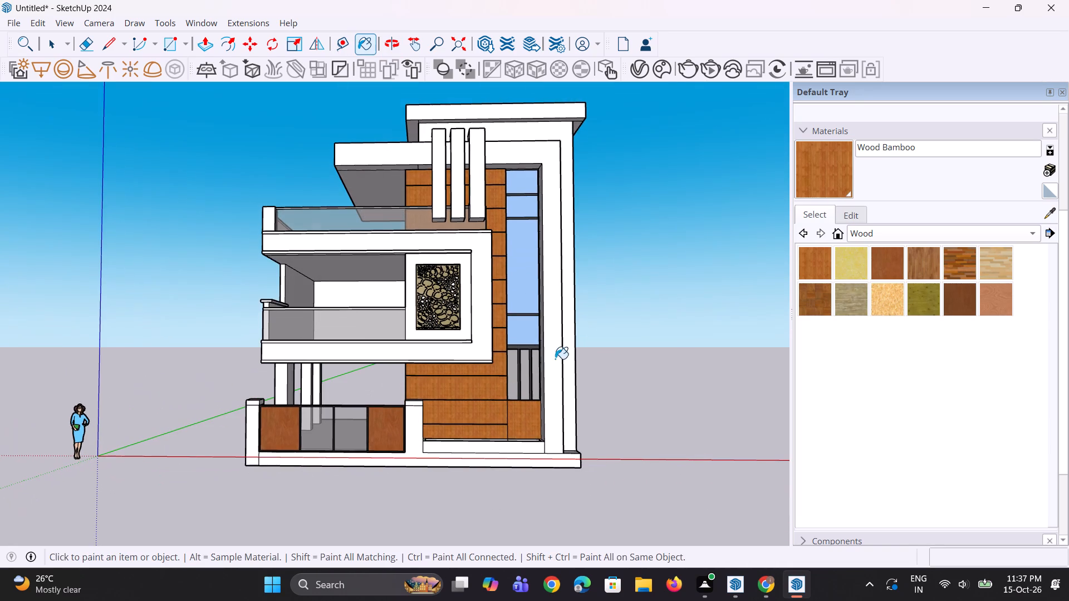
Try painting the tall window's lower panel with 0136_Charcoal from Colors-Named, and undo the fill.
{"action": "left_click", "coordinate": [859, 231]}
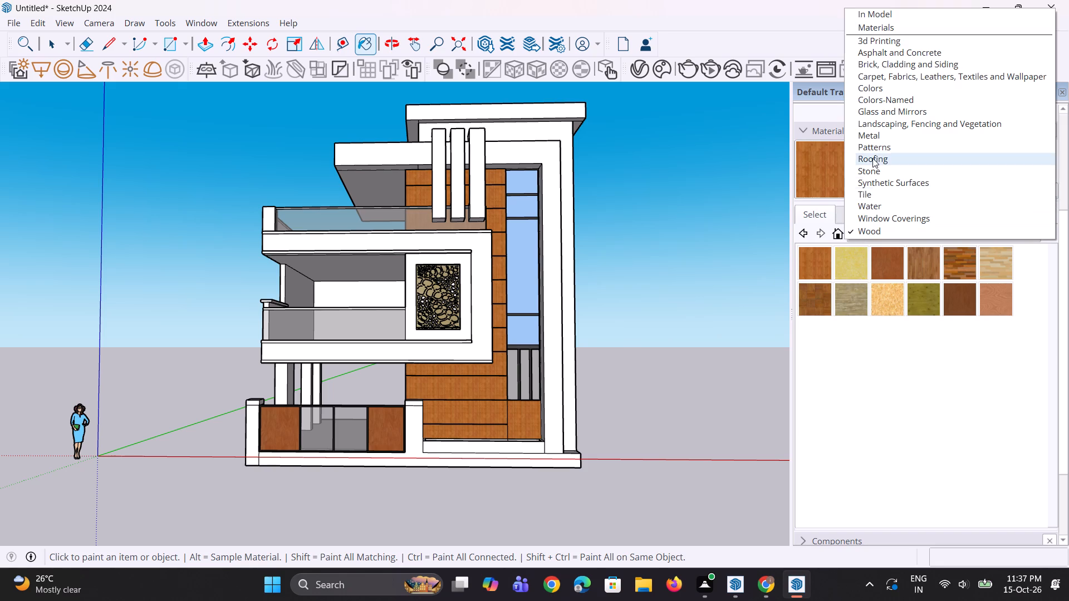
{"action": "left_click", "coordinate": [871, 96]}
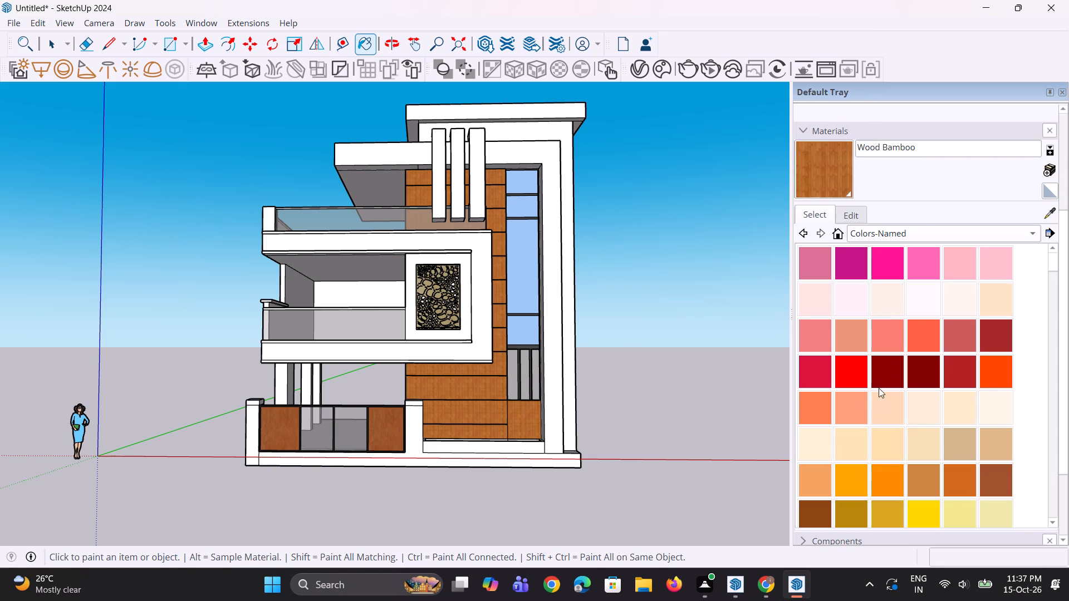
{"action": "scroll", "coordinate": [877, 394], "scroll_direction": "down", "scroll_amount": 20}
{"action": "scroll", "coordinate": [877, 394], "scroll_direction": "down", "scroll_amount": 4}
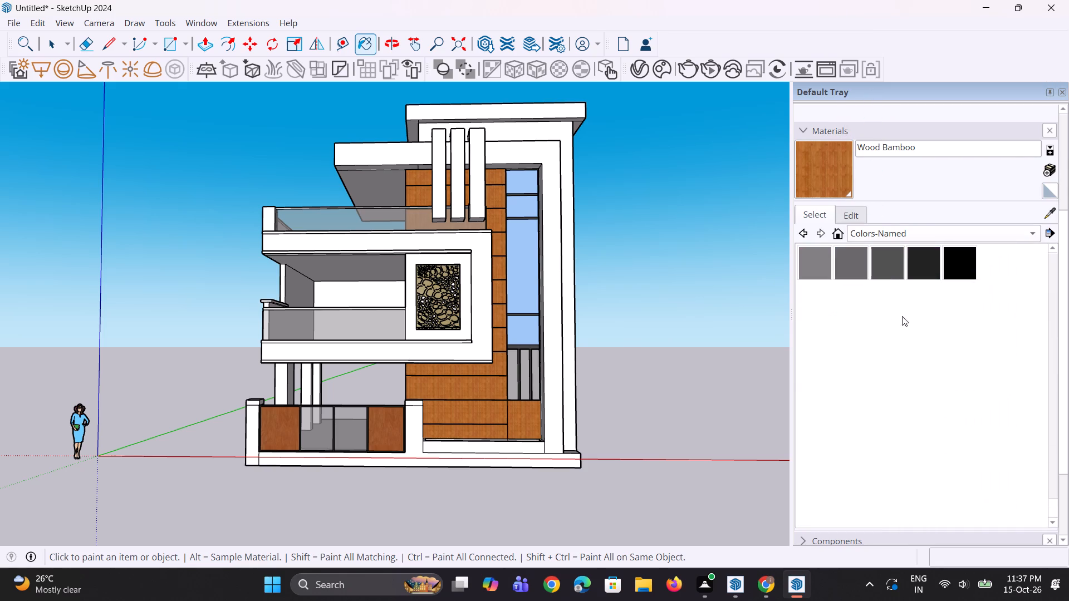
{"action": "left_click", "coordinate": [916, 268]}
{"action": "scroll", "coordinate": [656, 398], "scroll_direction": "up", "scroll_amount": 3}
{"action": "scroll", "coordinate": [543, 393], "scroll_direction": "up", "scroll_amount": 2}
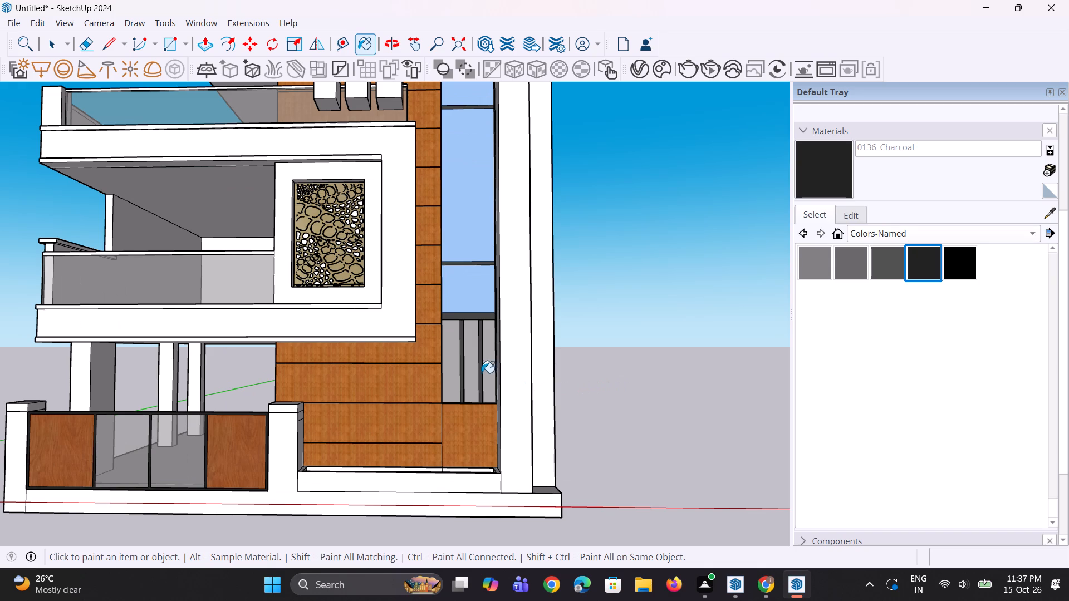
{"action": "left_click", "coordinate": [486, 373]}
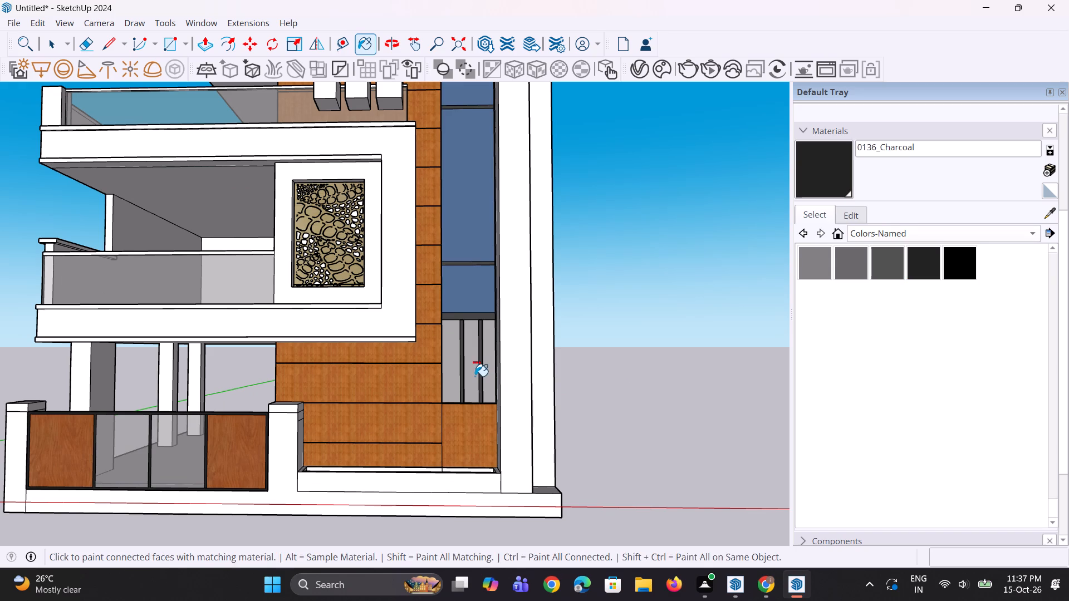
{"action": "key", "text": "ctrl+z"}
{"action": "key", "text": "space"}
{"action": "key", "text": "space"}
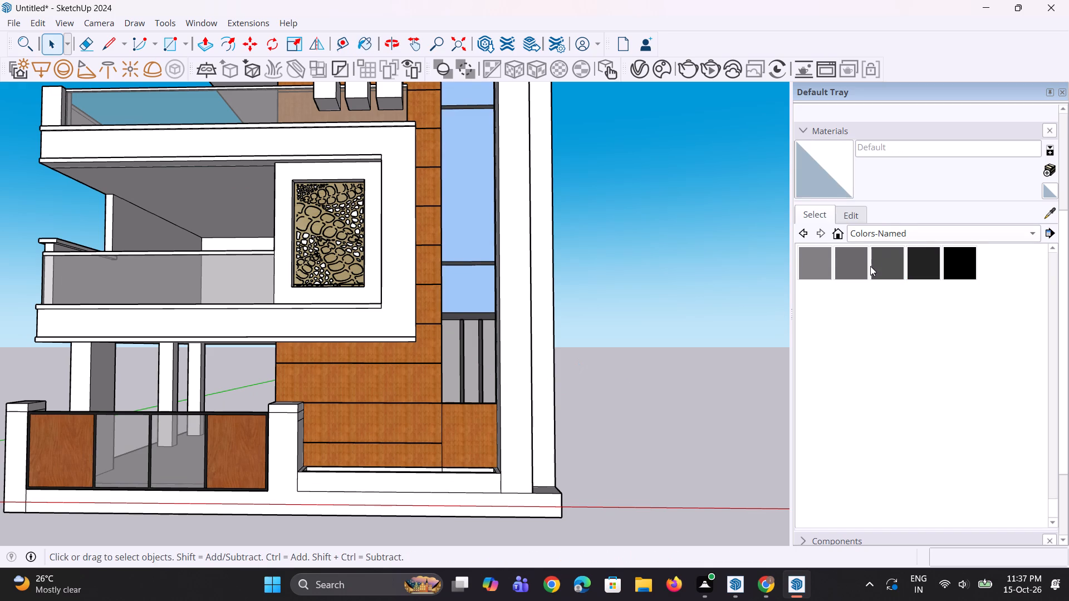
Explode the tall window group so its panes can be painted individually.
{"action": "right_click", "coordinate": [475, 332]}
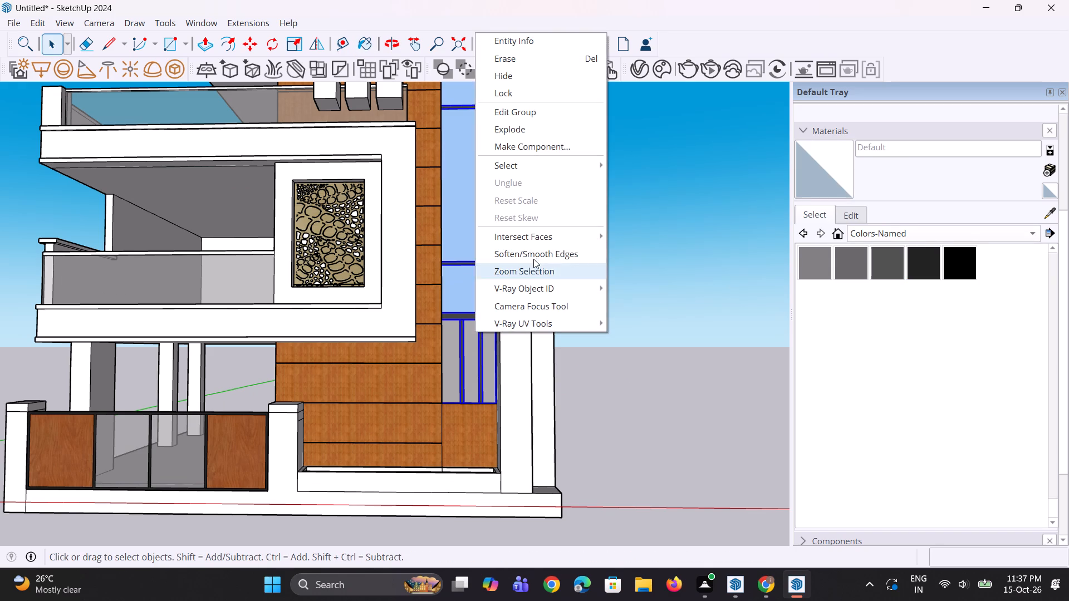
{"action": "left_click", "coordinate": [549, 131]}
{"action": "key", "text": "space"}
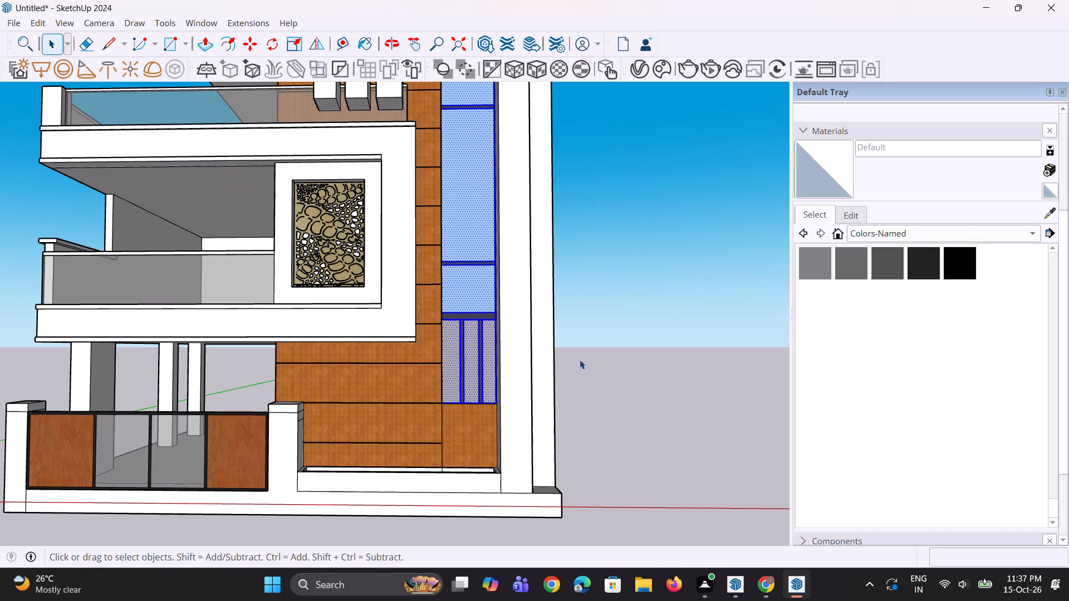
{"action": "double_click", "coordinate": [587, 357]}
Paint the three narrow panels at the bottom of the tall window with 0136_Charcoal.
{"action": "left_click", "coordinate": [908, 265]}
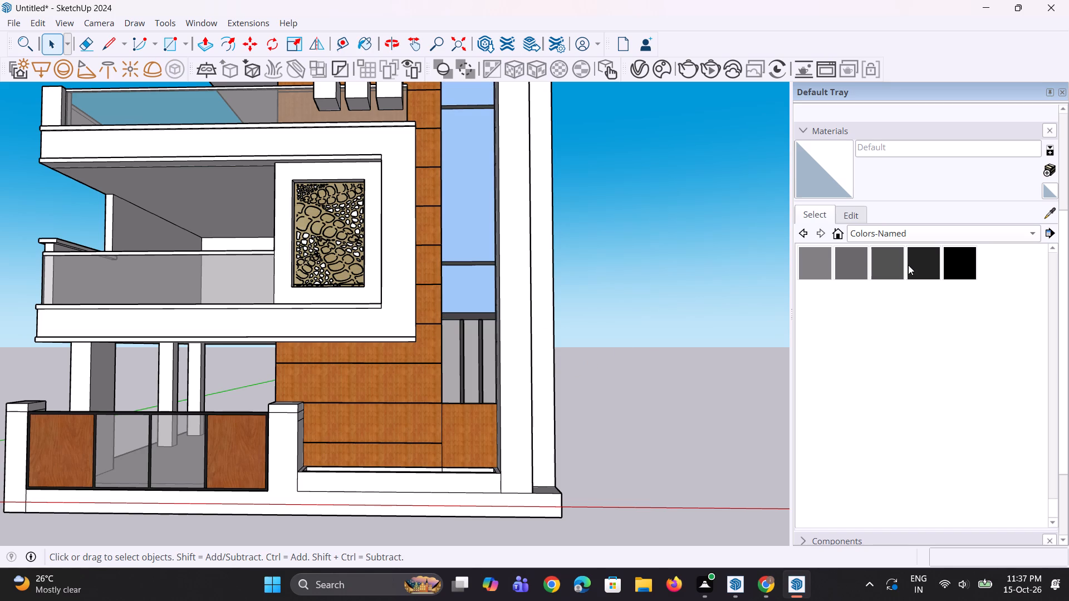
{"action": "scroll", "coordinate": [512, 398], "scroll_direction": "up", "scroll_amount": 3}
{"action": "left_click", "coordinate": [489, 382]}
{"action": "left_click", "coordinate": [464, 376]}
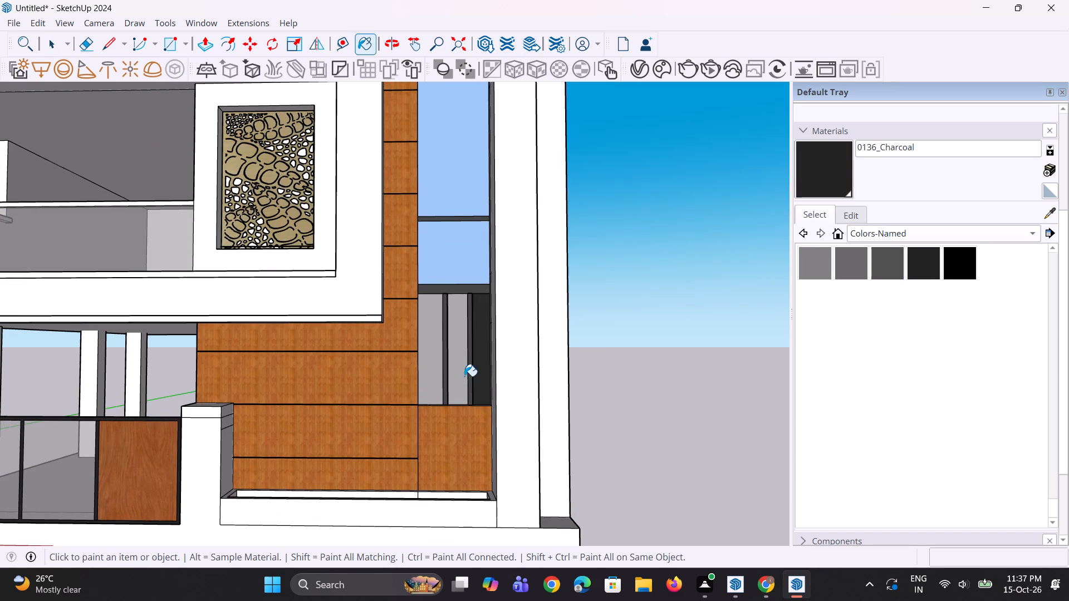
{"action": "left_click", "coordinate": [431, 380]}
{"action": "scroll", "coordinate": [475, 390], "scroll_direction": "down", "scroll_amount": 6}
{"action": "middle_click_drag", "start_coordinate": [496, 399], "coordinate": [519, 402]}
{"action": "key", "text": "space"}
{"action": "key", "text": "space"}
{"action": "left_click", "coordinate": [555, 390]}
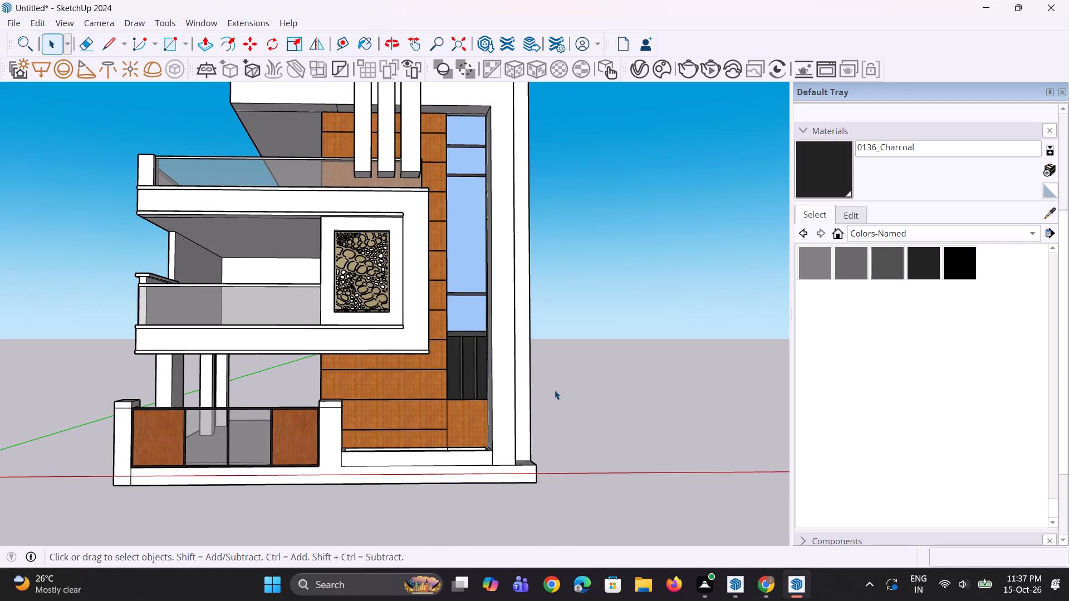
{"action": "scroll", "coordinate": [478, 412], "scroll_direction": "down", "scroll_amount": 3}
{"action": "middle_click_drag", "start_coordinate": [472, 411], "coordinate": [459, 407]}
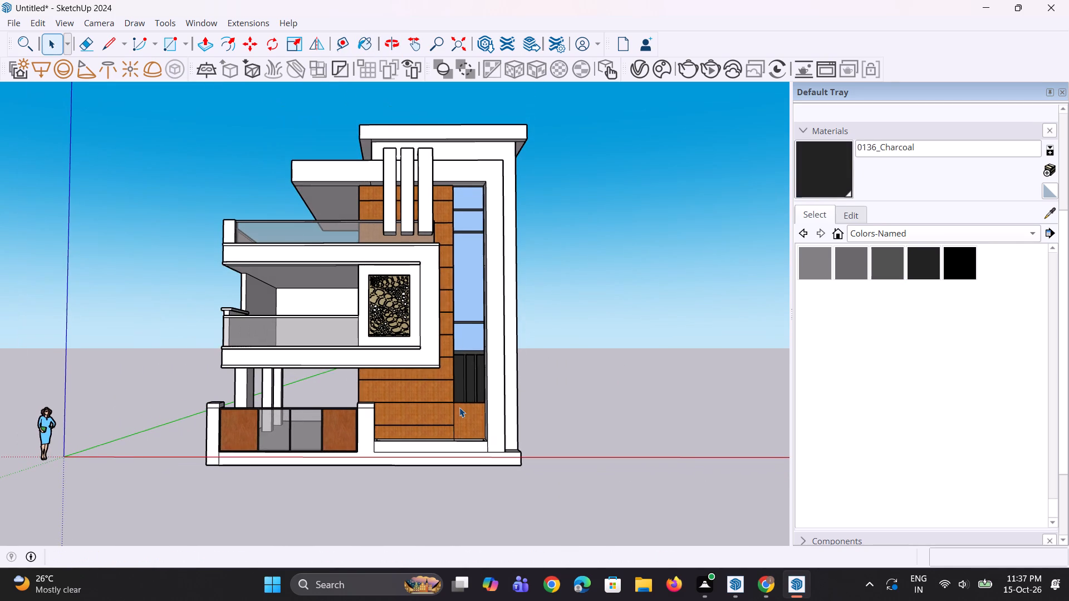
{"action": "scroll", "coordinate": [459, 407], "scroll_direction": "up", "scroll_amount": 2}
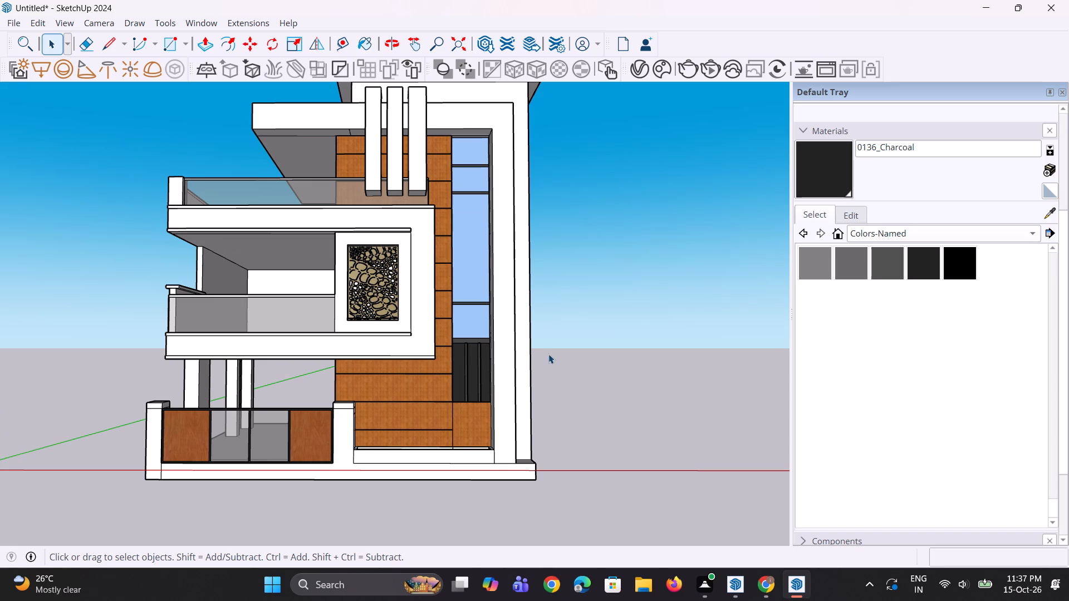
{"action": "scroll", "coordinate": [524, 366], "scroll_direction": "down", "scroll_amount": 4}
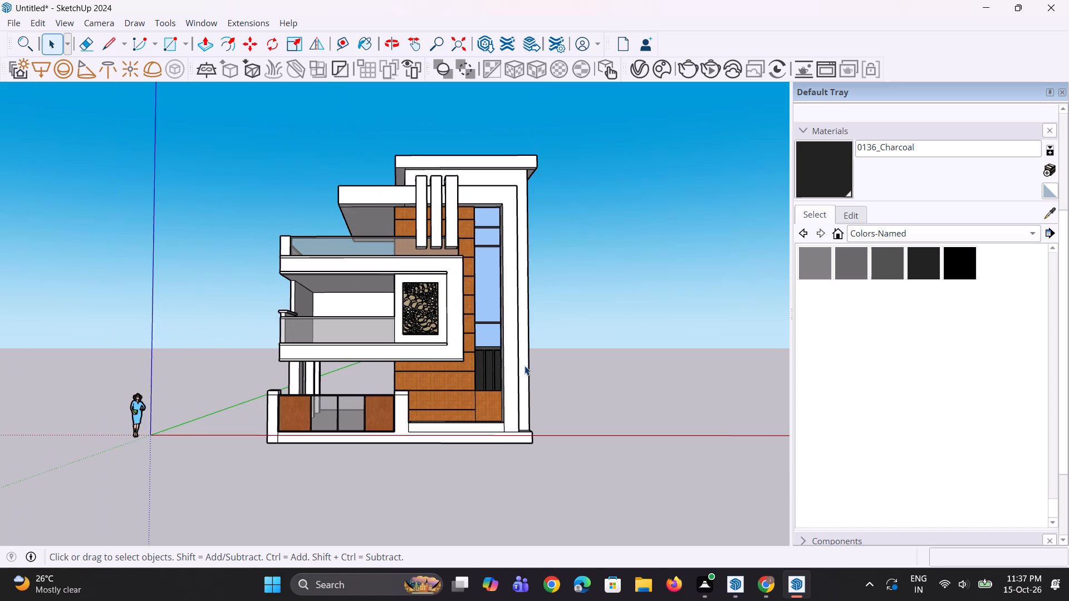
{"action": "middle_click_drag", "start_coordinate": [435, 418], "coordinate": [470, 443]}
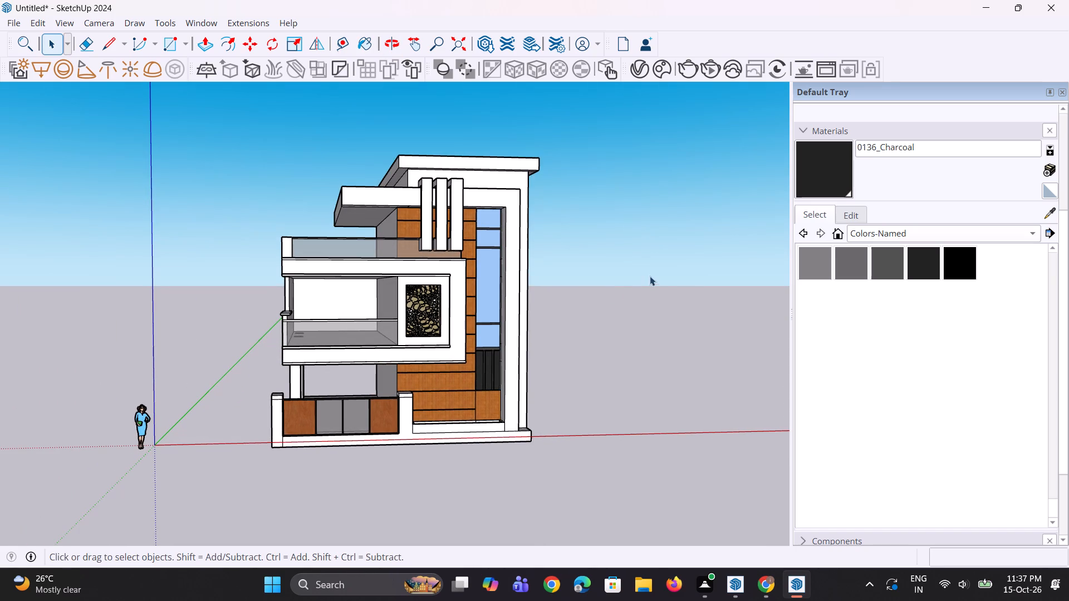
Import the plant models cvijet+28 and Plant+2 (1) from the Downloads folder, placing them beside the building.
{"action": "left_click", "coordinate": [21, 20]}
{"action": "left_click", "coordinate": [60, 225]}
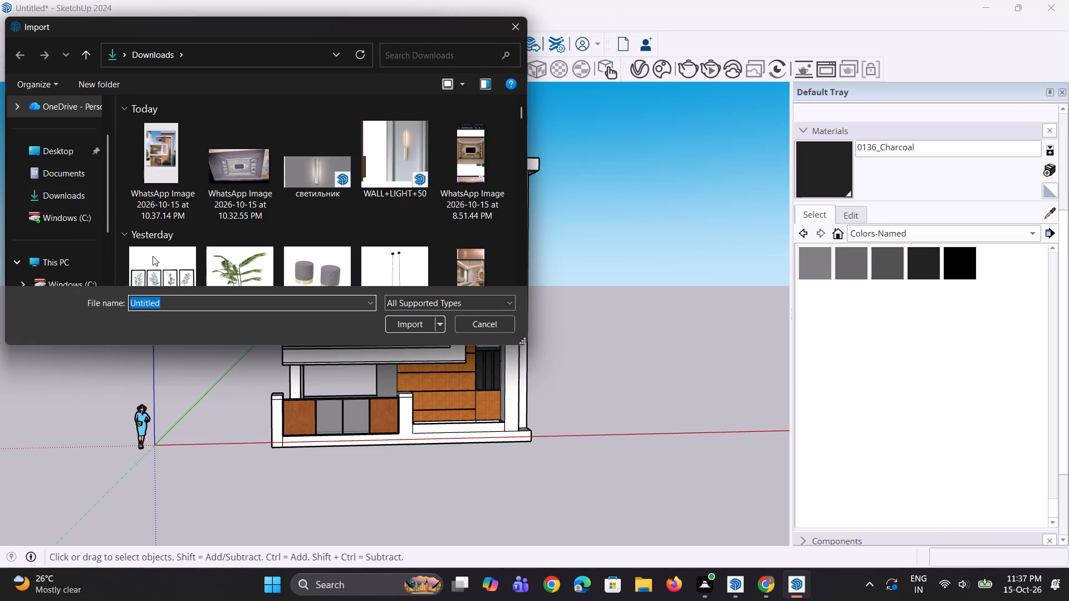
{"action": "scroll", "coordinate": [165, 260], "scroll_direction": "down", "scroll_amount": 3}
{"action": "scroll", "coordinate": [232, 260], "scroll_direction": "down", "scroll_amount": 2}
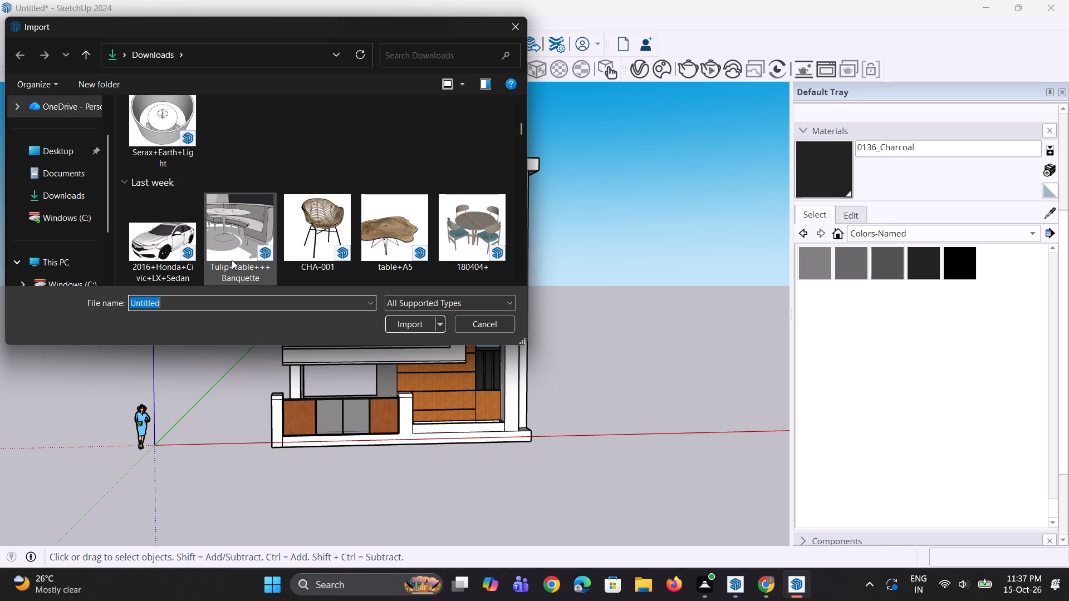
{"action": "scroll", "coordinate": [232, 260], "scroll_direction": "down", "scroll_amount": 6}
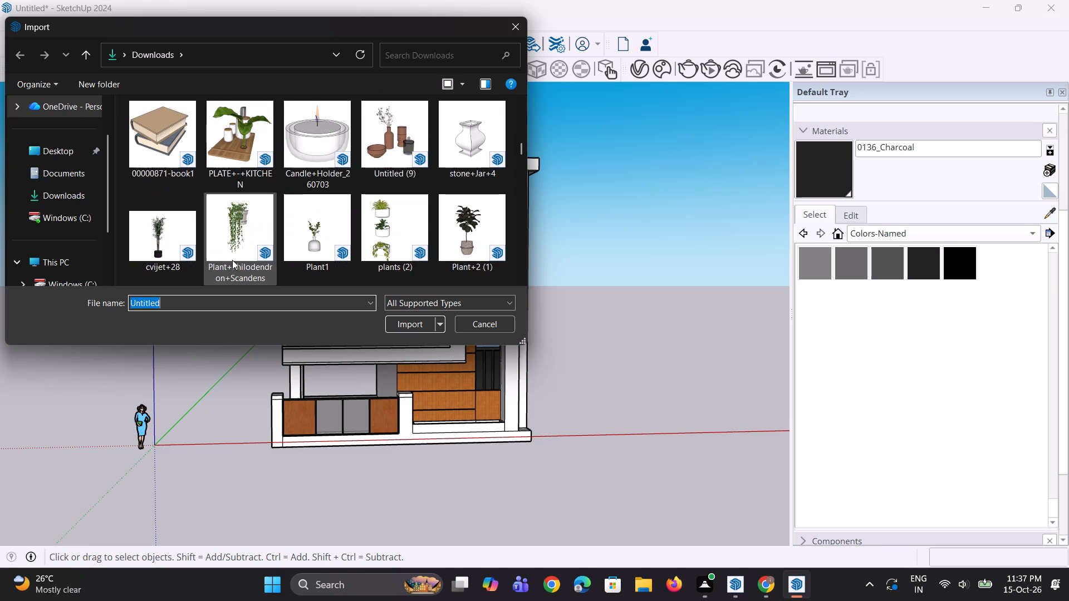
{"action": "left_click_drag", "start_coordinate": [168, 245], "coordinate": [560, 364]}
{"action": "left_click_drag", "start_coordinate": [486, 225], "coordinate": [655, 411]}
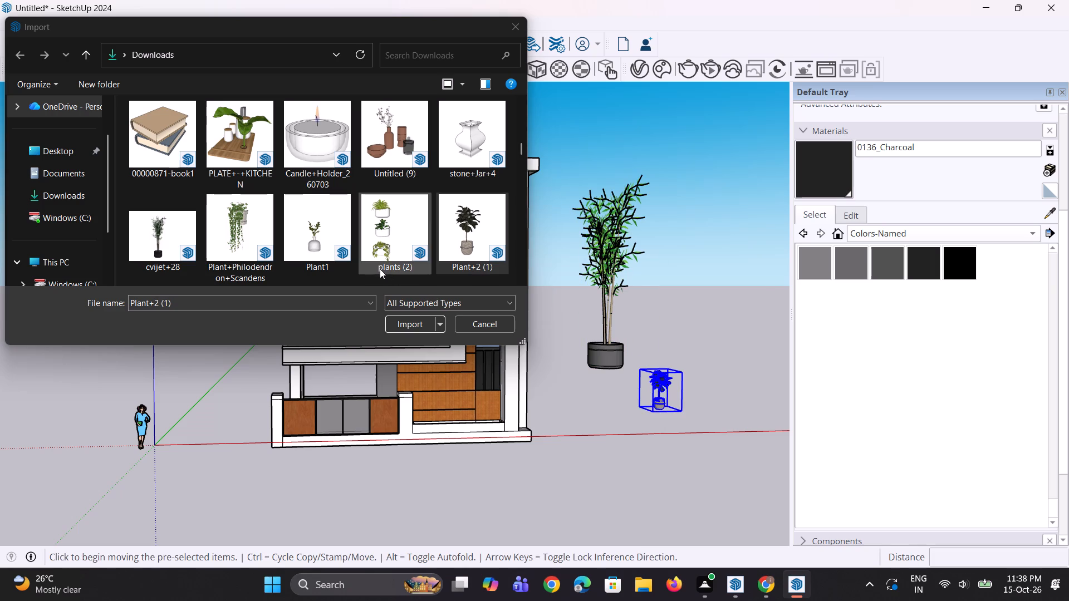
Import the Plant model from the Downloads folder and place it beside the other two potted plants.
{"action": "scroll", "coordinate": [377, 267], "scroll_direction": "down", "scroll_amount": 1}
{"action": "left_click_drag", "start_coordinate": [252, 216], "coordinate": [261, 228]}
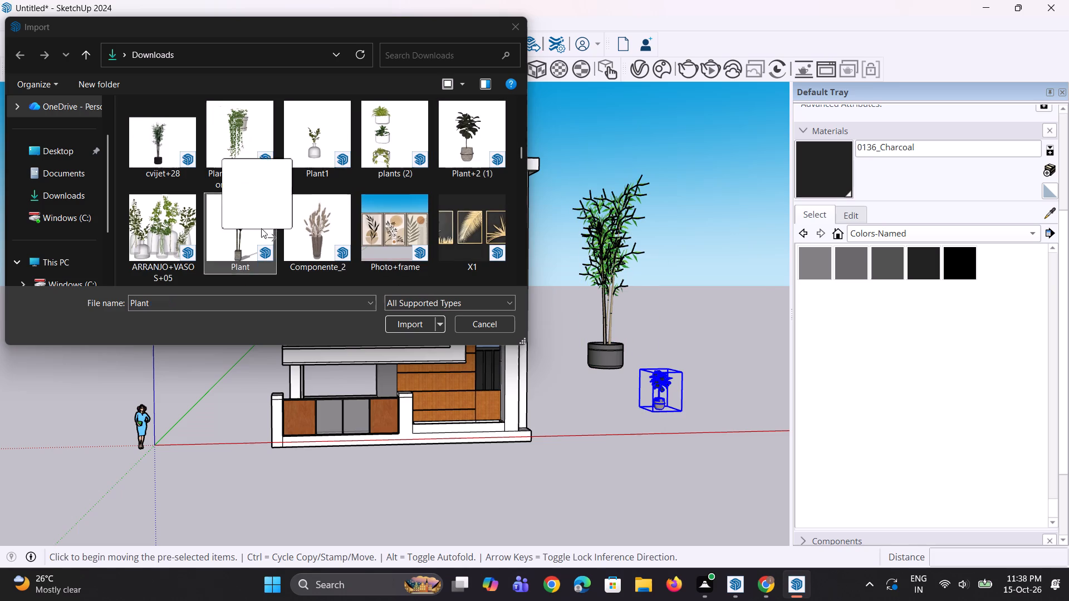
{"action": "left_click_drag", "start_coordinate": [261, 228], "coordinate": [626, 323]}
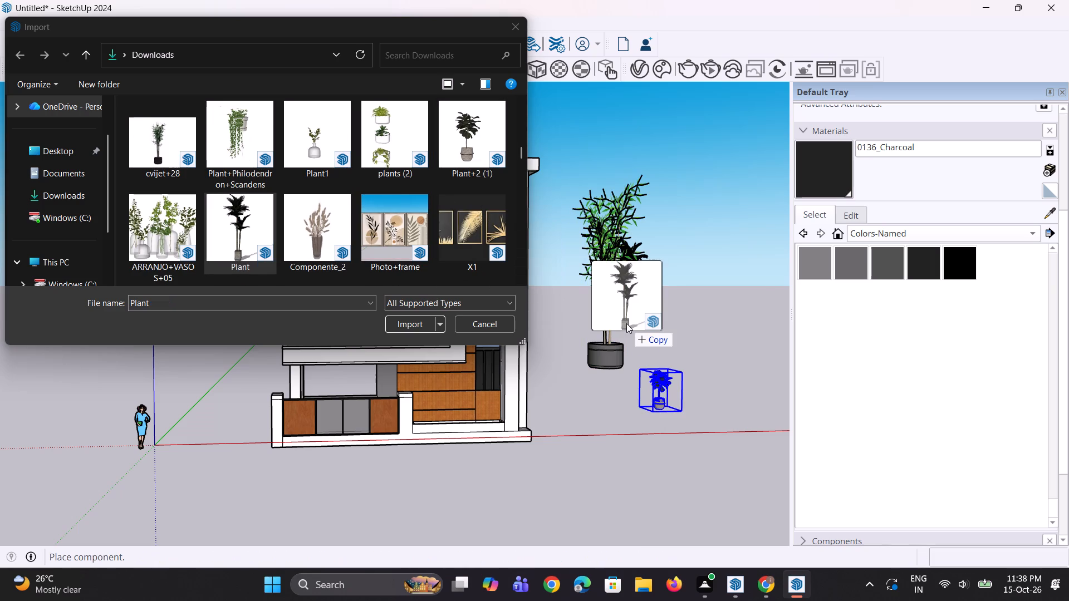
{"action": "left_click_drag", "start_coordinate": [626, 323], "coordinate": [655, 335]}
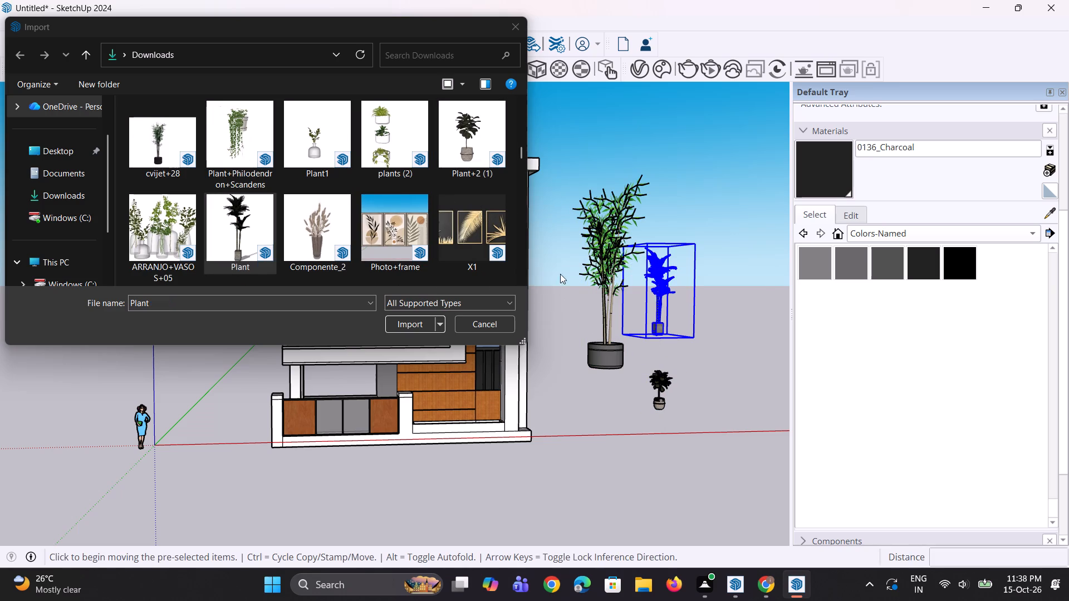
Import the Group3_1 potted plant model from the Downloads folder, placing it at the outer edge of the building.
{"action": "scroll", "coordinate": [264, 218], "scroll_direction": "down", "scroll_amount": 2}
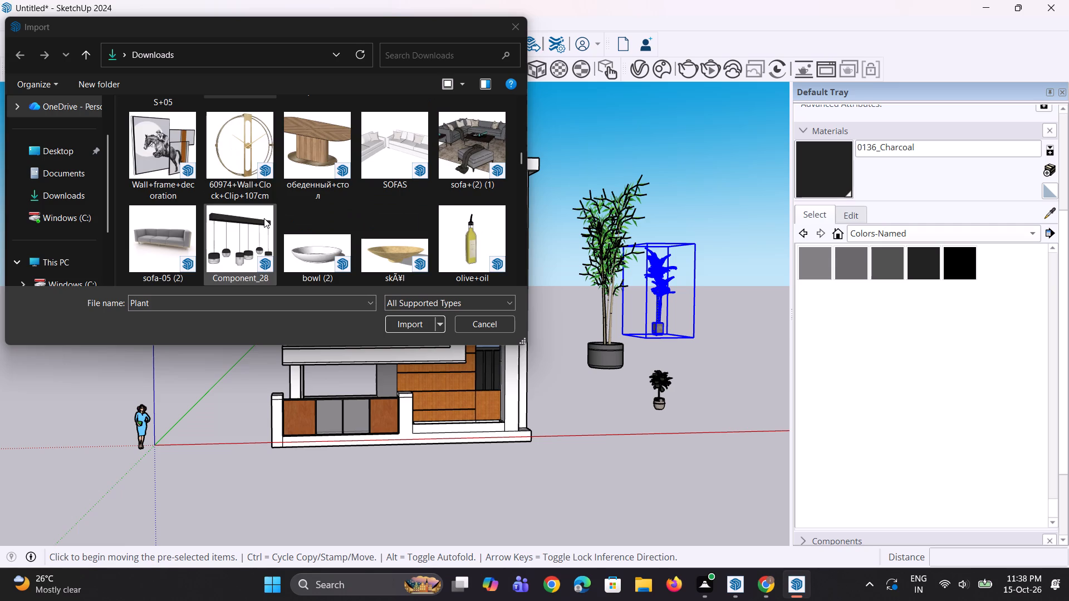
{"action": "scroll", "coordinate": [264, 218], "scroll_direction": "down", "scroll_amount": 6}
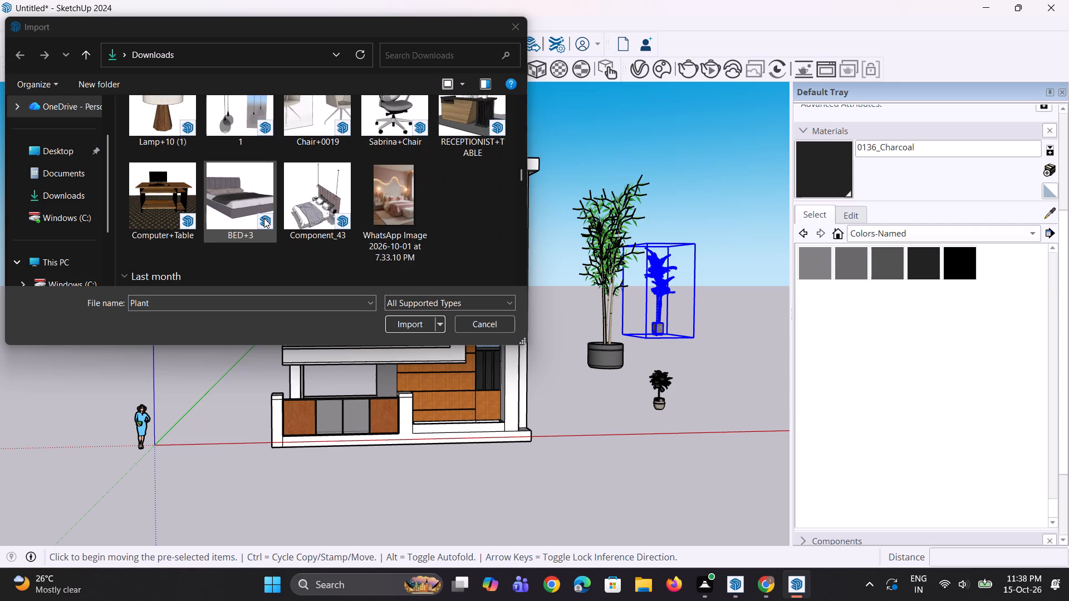
{"action": "scroll", "coordinate": [264, 218], "scroll_direction": "down", "scroll_amount": 3}
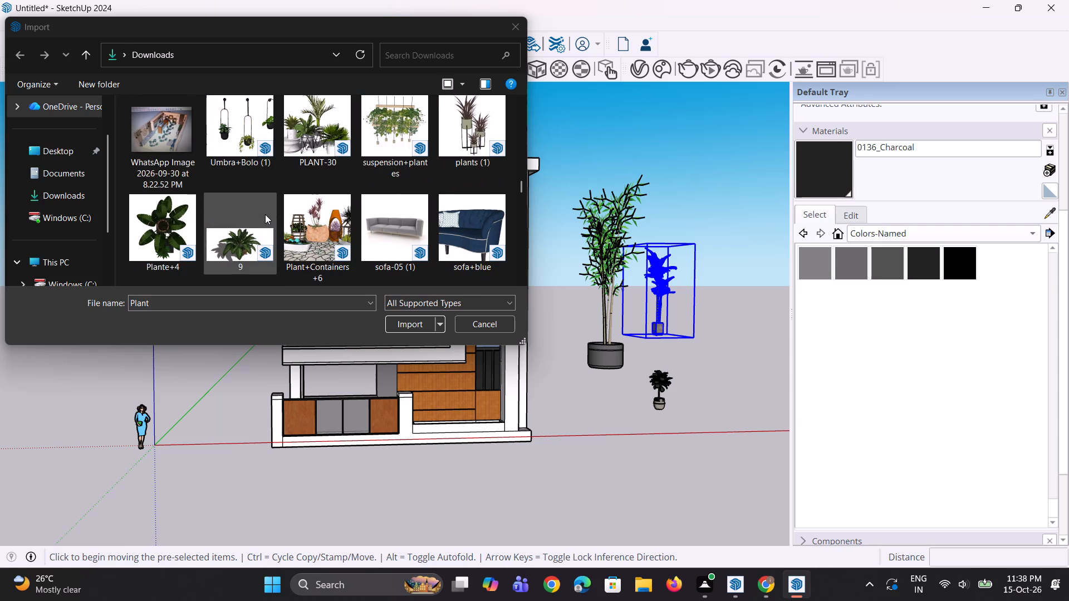
{"action": "scroll", "coordinate": [270, 211], "scroll_direction": "down", "scroll_amount": 3}
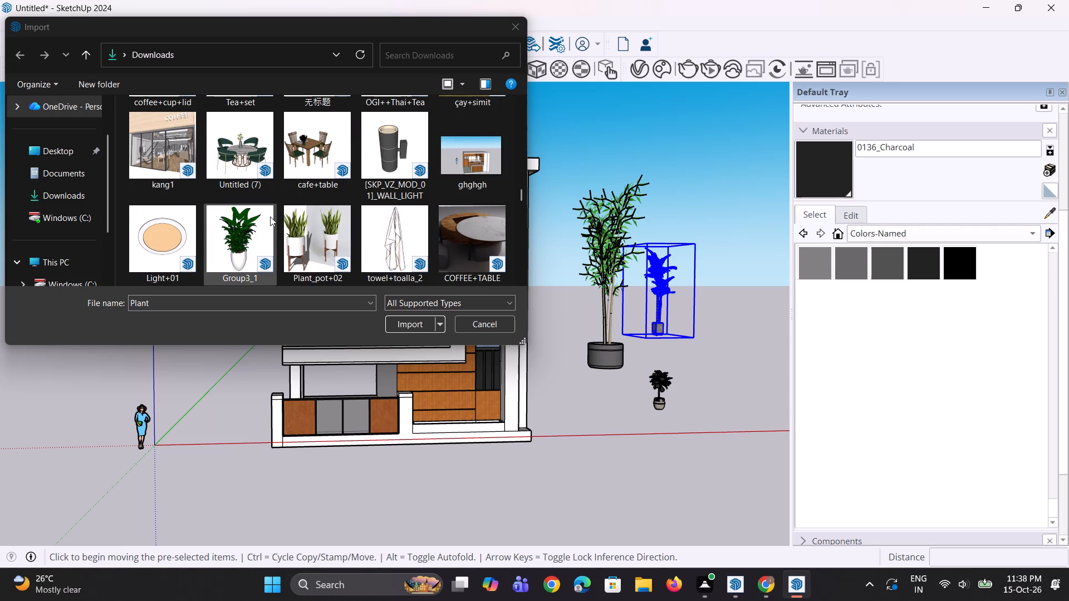
{"action": "scroll", "coordinate": [270, 216], "scroll_direction": "down", "scroll_amount": 1}
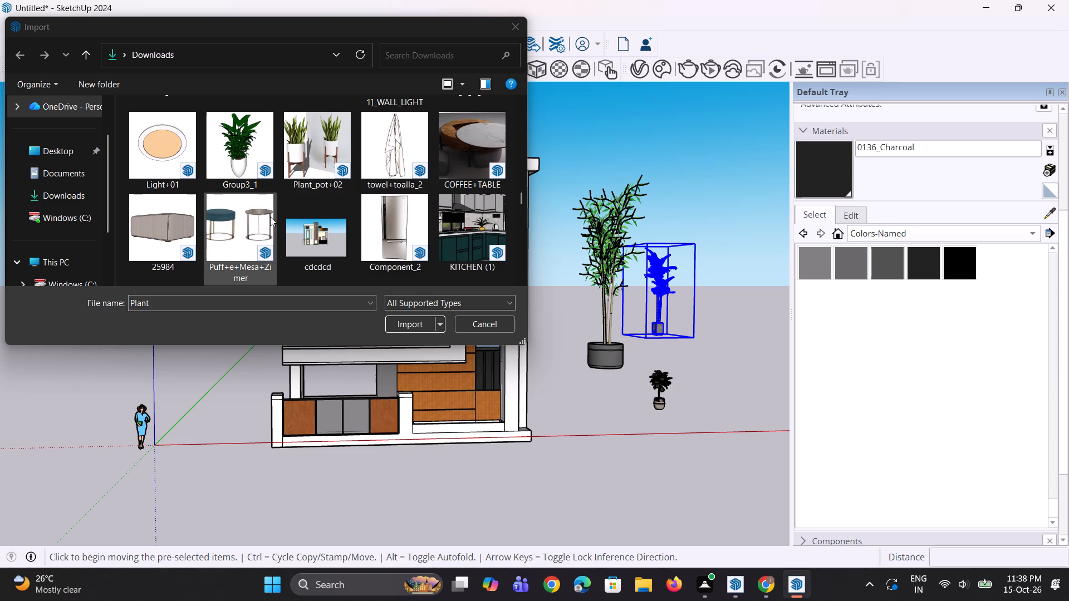
{"action": "left_click_drag", "start_coordinate": [234, 146], "coordinate": [628, 356]}
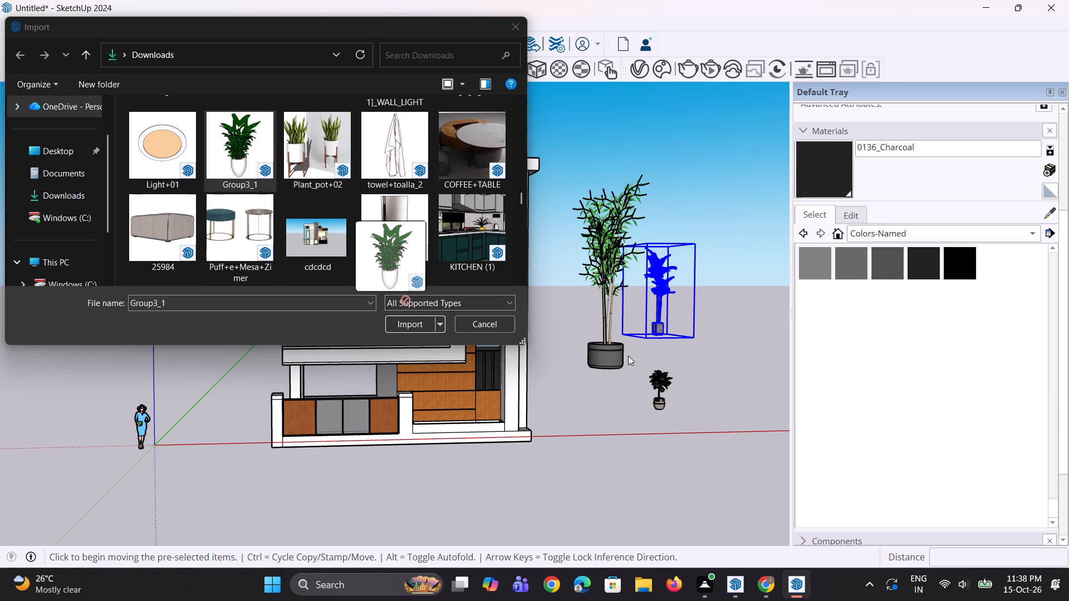
{"action": "left_click_drag", "start_coordinate": [628, 356], "coordinate": [650, 365]}
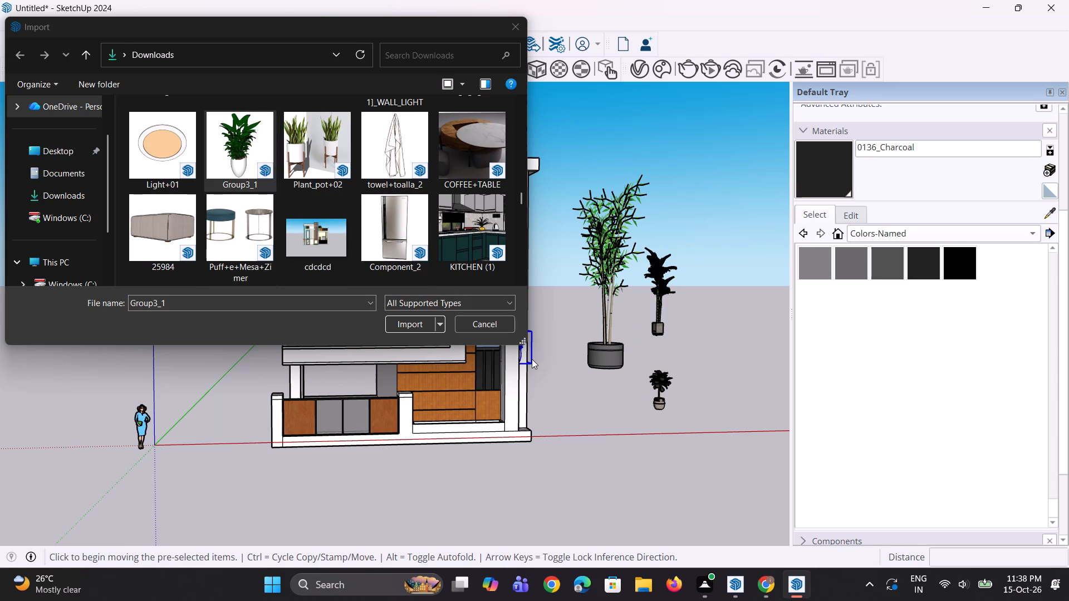
{"action": "left_click_drag", "start_coordinate": [532, 359], "coordinate": [538, 359]}
Import the Planting+101 model from the Downloads folder and place it in front of the tall bamboo pot.
{"action": "scroll", "coordinate": [302, 219], "scroll_direction": "down", "scroll_amount": 2}
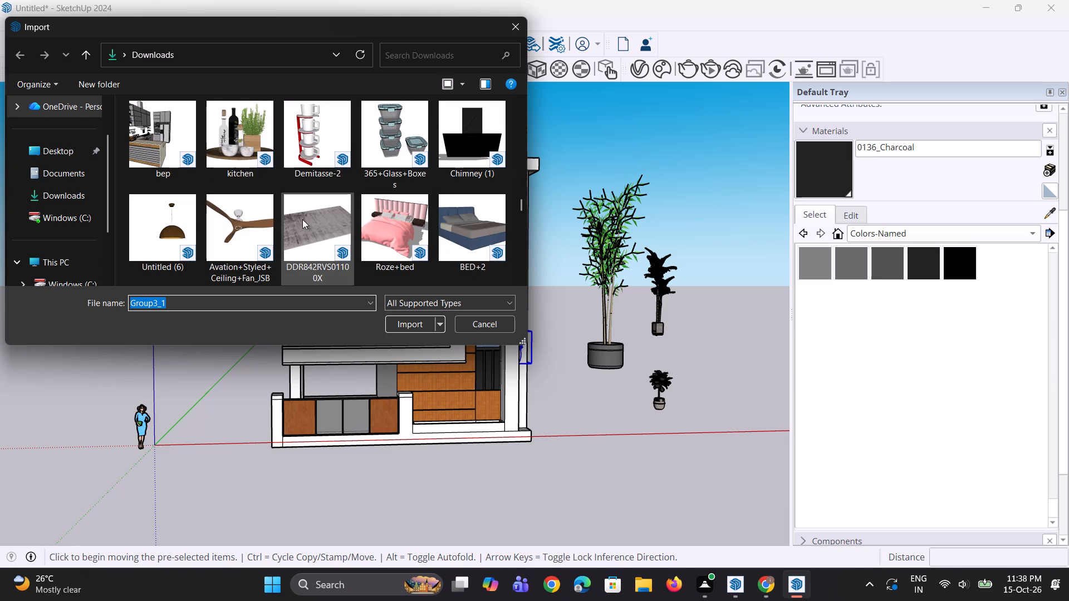
{"action": "scroll", "coordinate": [302, 219], "scroll_direction": "down", "scroll_amount": 3}
{"action": "scroll", "coordinate": [302, 219], "scroll_direction": "up", "scroll_amount": 2}
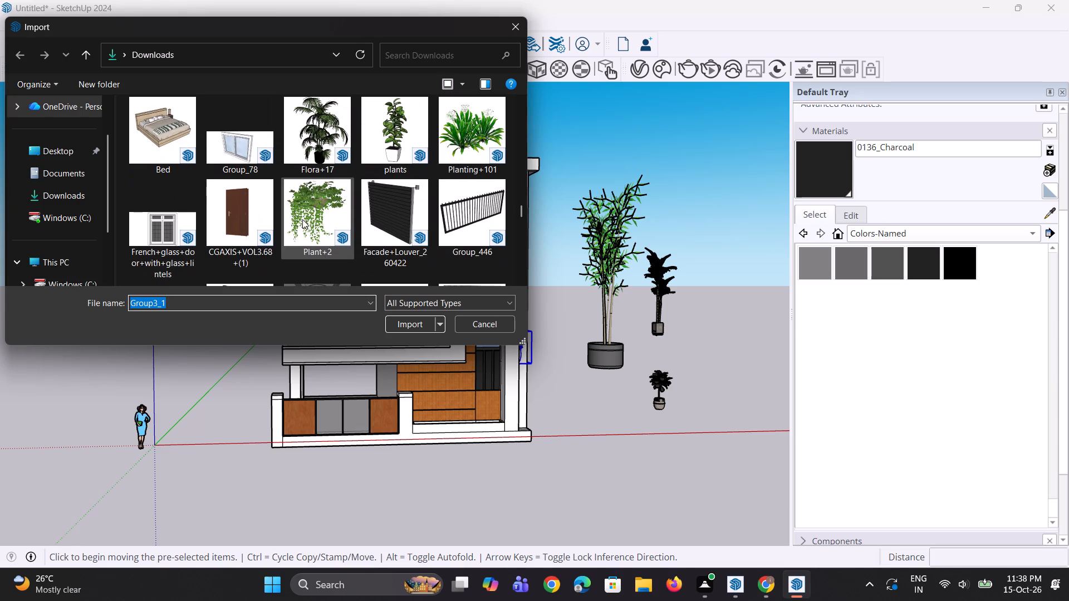
{"action": "left_click_drag", "start_coordinate": [465, 117], "coordinate": [635, 399]}
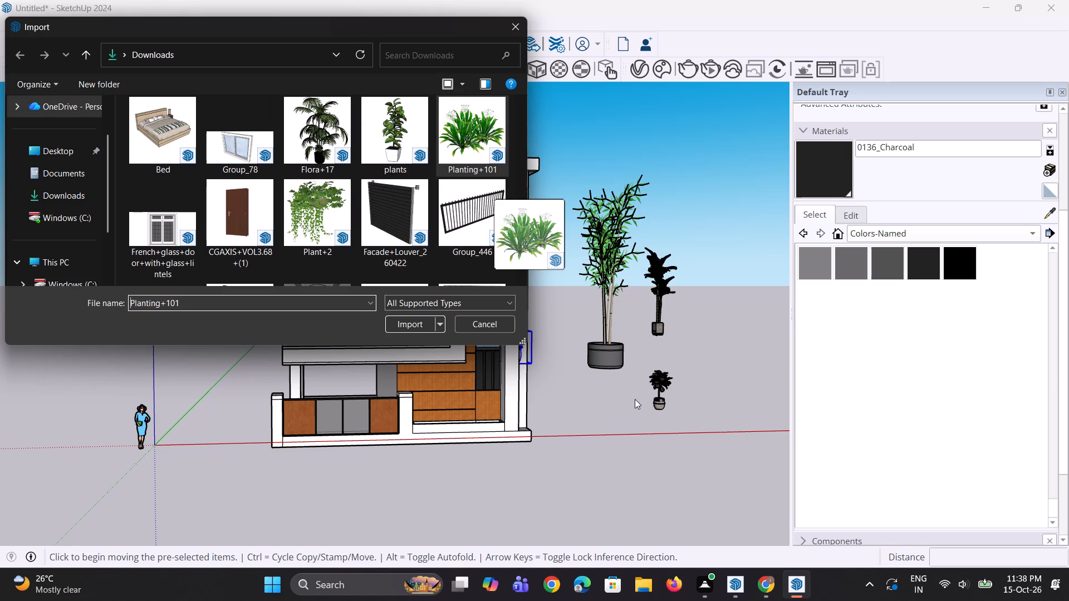
{"action": "left_click_drag", "start_coordinate": [635, 399], "coordinate": [620, 382]}
Import the Flora+17 and plants models from the Downloads folder, placing them among the other potted plants.
{"action": "left_click_drag", "start_coordinate": [320, 122], "coordinate": [332, 142]}
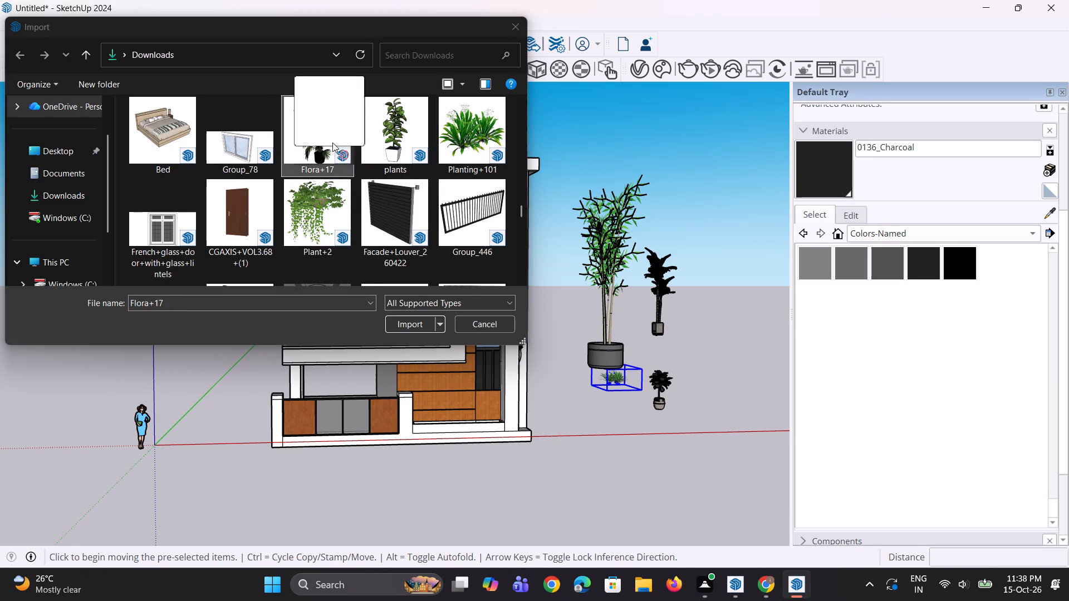
{"action": "left_click_drag", "start_coordinate": [332, 142], "coordinate": [683, 339]}
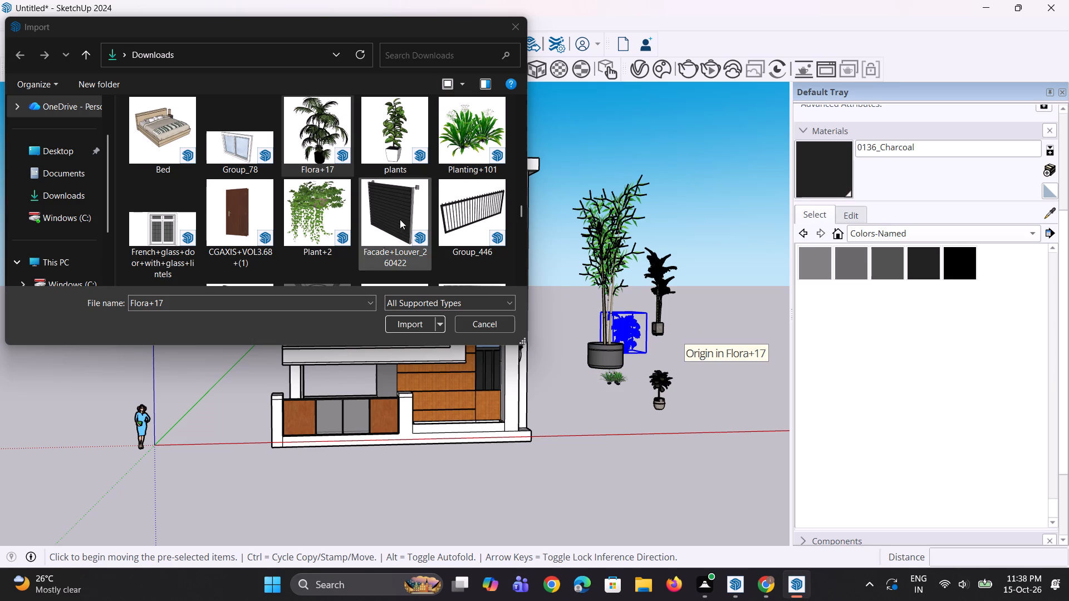
{"action": "left_click_drag", "start_coordinate": [390, 124], "coordinate": [665, 346]}
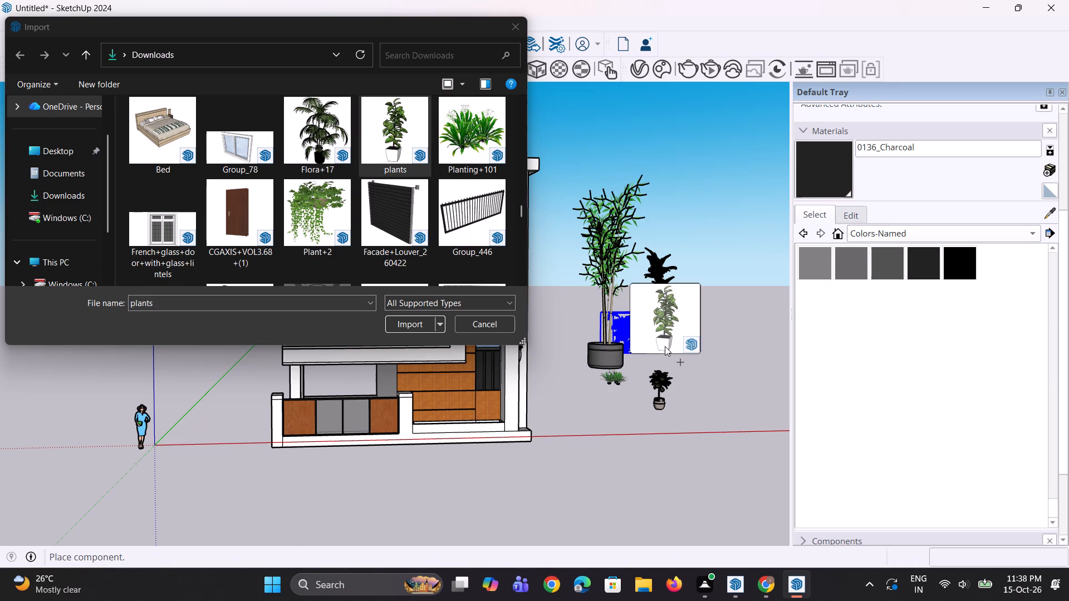
Look through the rest of the Downloads folder for more plant models, ending the import.
{"action": "scroll", "coordinate": [312, 212], "scroll_direction": "down", "scroll_amount": 4}
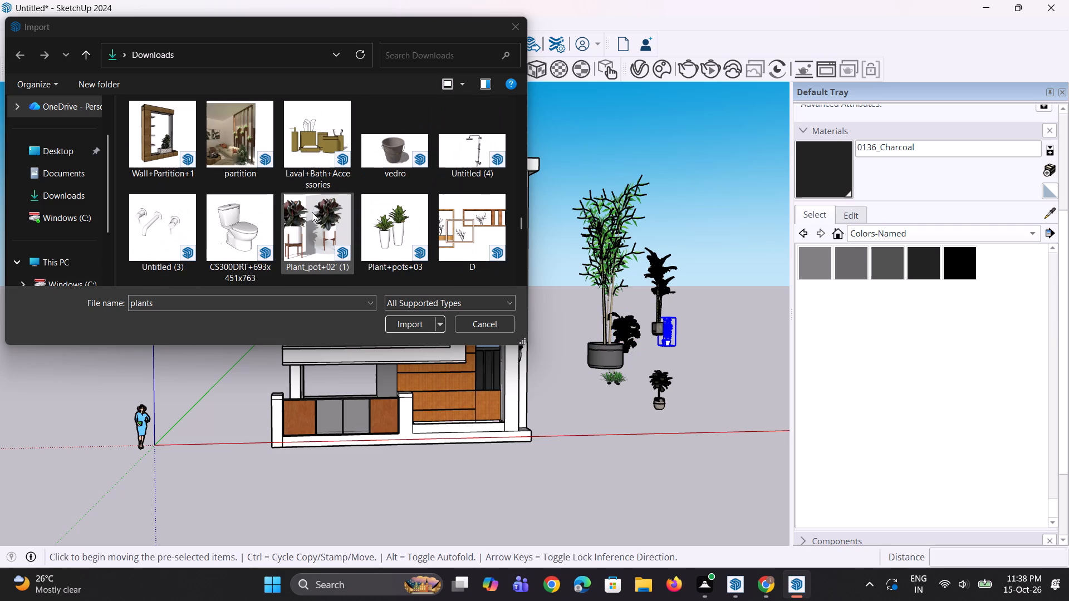
{"action": "scroll", "coordinate": [313, 214], "scroll_direction": "down", "scroll_amount": 2}
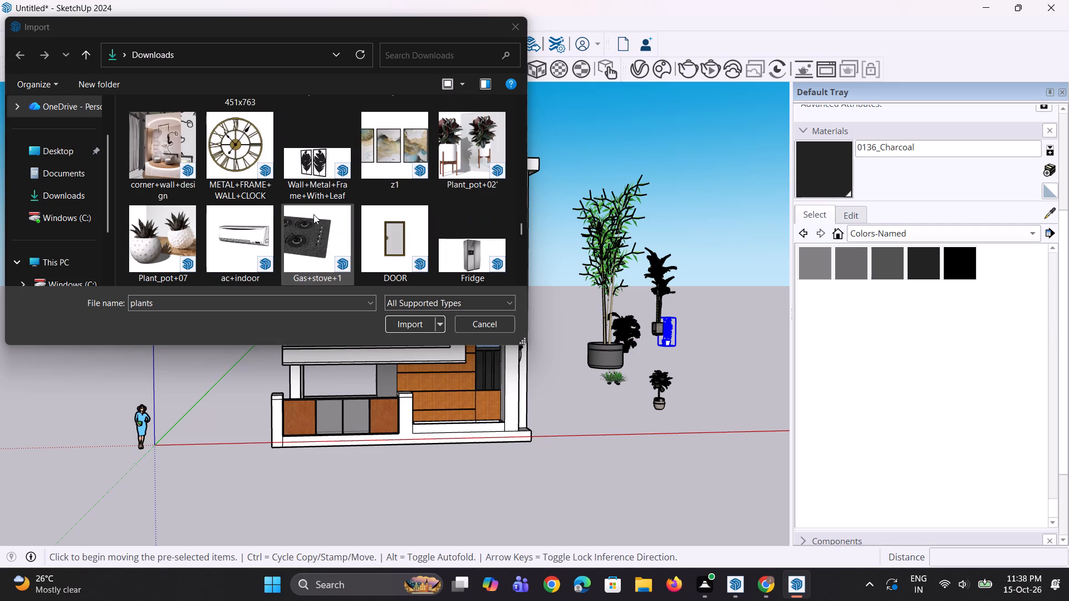
{"action": "scroll", "coordinate": [313, 214], "scroll_direction": "down", "scroll_amount": 2}
{"action": "scroll", "coordinate": [313, 214], "scroll_direction": "up", "scroll_amount": 1}
{"action": "scroll", "coordinate": [313, 214], "scroll_direction": "down", "scroll_amount": 2}
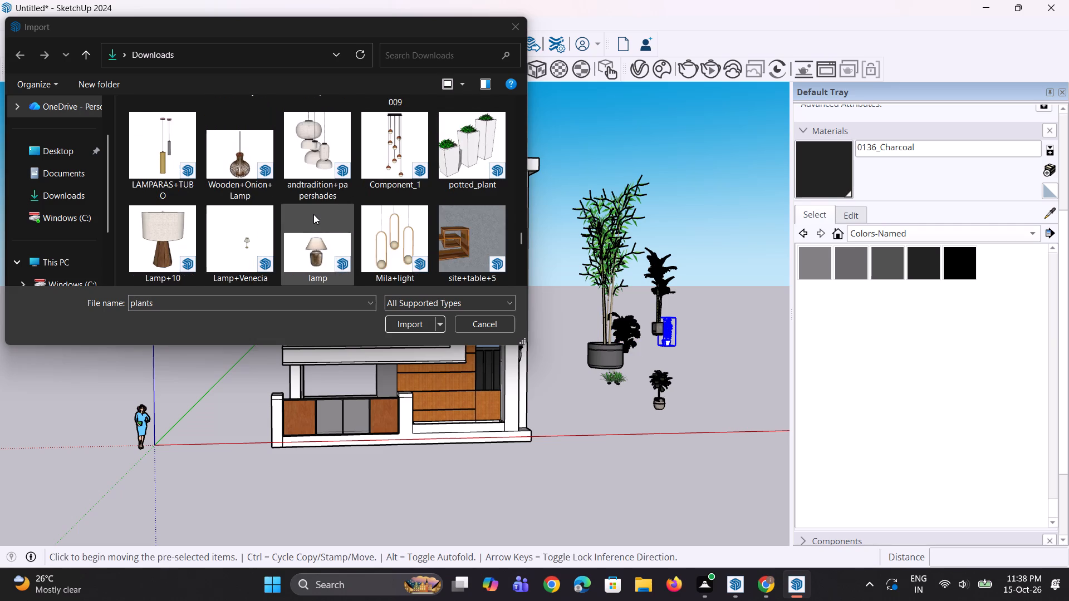
{"action": "scroll", "coordinate": [313, 214], "scroll_direction": "down", "scroll_amount": 5}
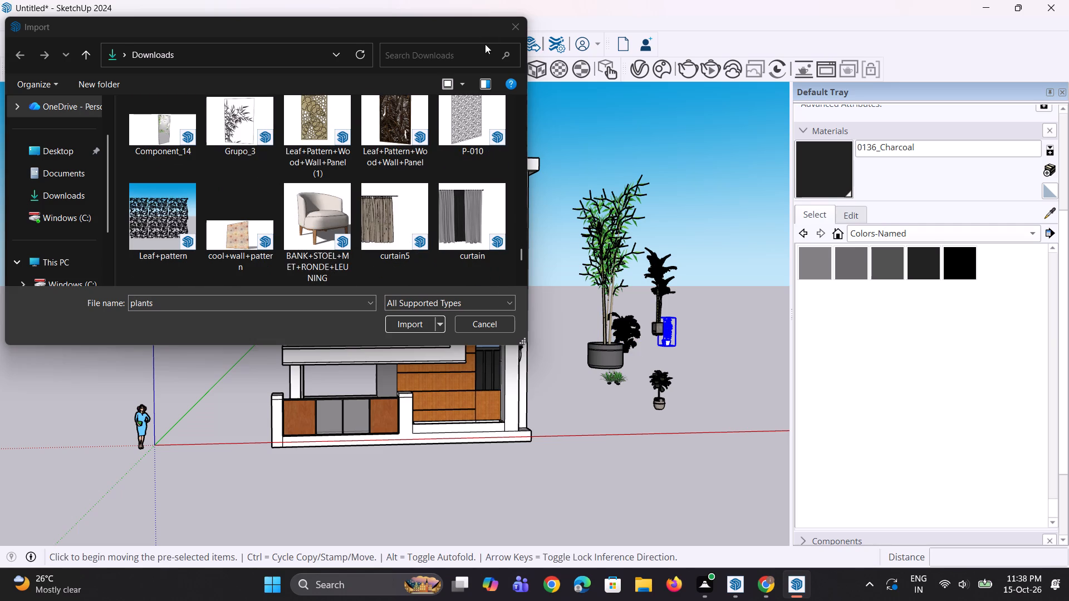
{"action": "left_click", "coordinate": [508, 31]}
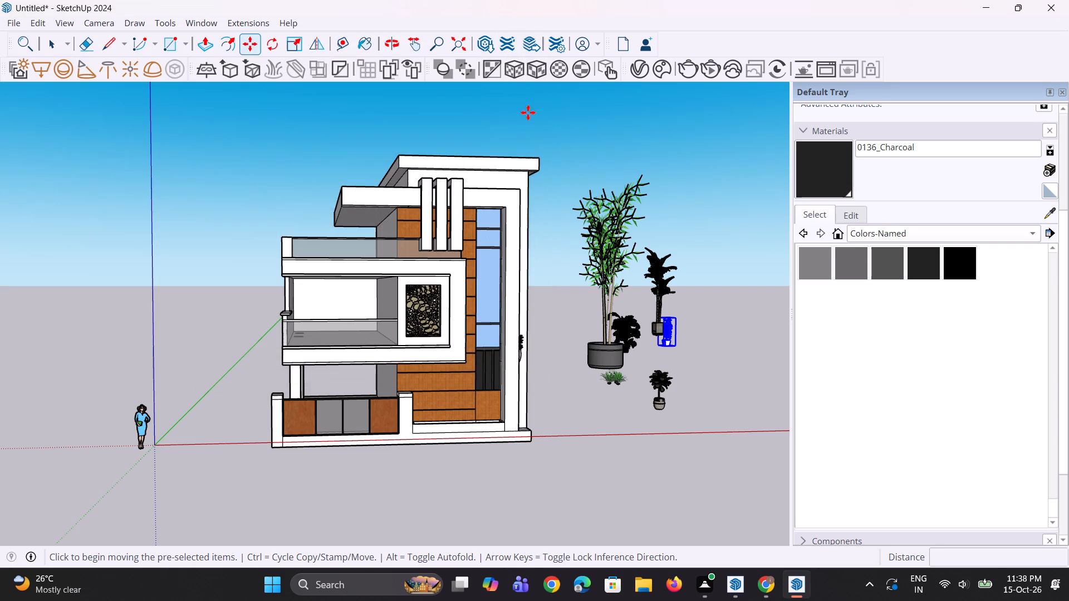
Close the two openings in the middle balcony floor by drawing a rectangle of about 1' 4 7/8" square over each.
{"action": "middle_click_drag", "start_coordinate": [328, 294], "coordinate": [326, 400]}
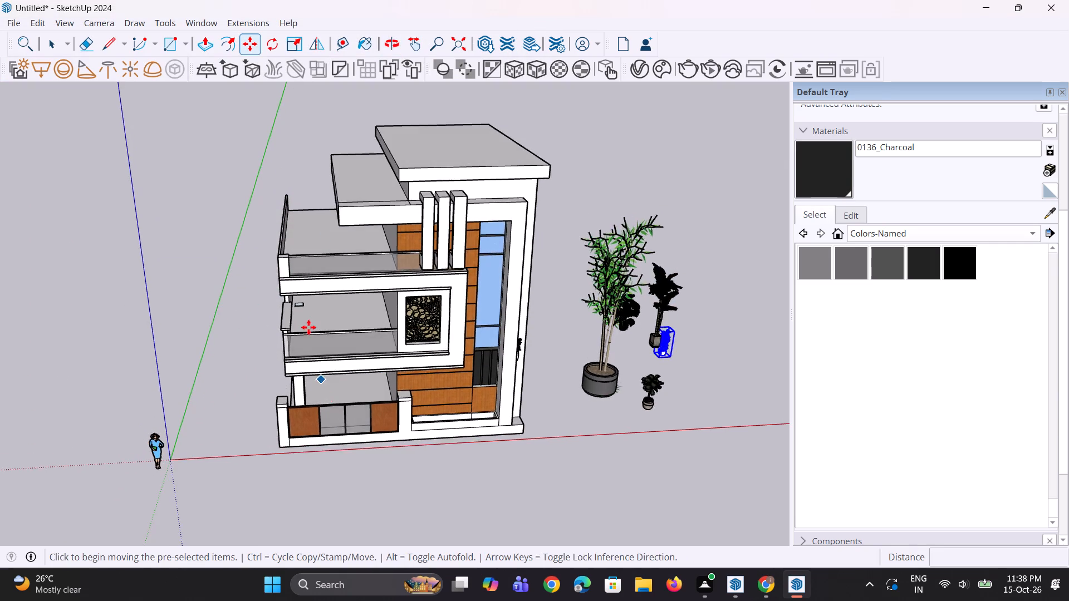
{"action": "scroll", "coordinate": [308, 327], "scroll_direction": "up", "scroll_amount": 14}
{"action": "middle_click_drag", "start_coordinate": [279, 277], "coordinate": [281, 258]}
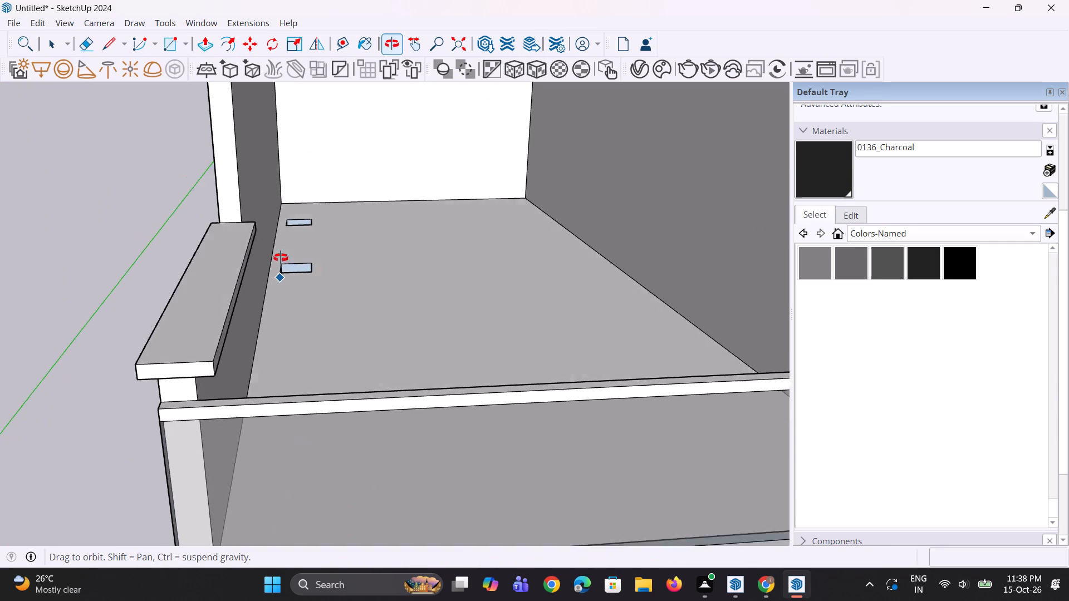
{"action": "middle_click_drag", "start_coordinate": [281, 258], "coordinate": [375, 147]}
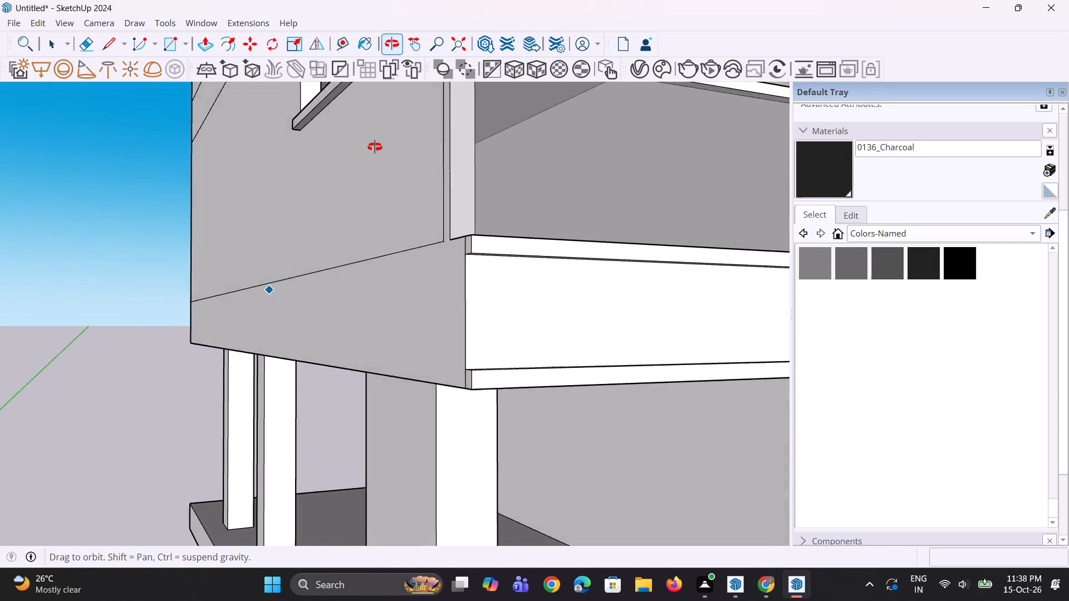
{"action": "middle_click_drag", "start_coordinate": [375, 147], "coordinate": [260, 269]}
{"action": "scroll", "coordinate": [297, 230], "scroll_direction": "up", "scroll_amount": 6}
{"action": "middle_click_drag", "start_coordinate": [302, 266], "coordinate": [305, 301]}
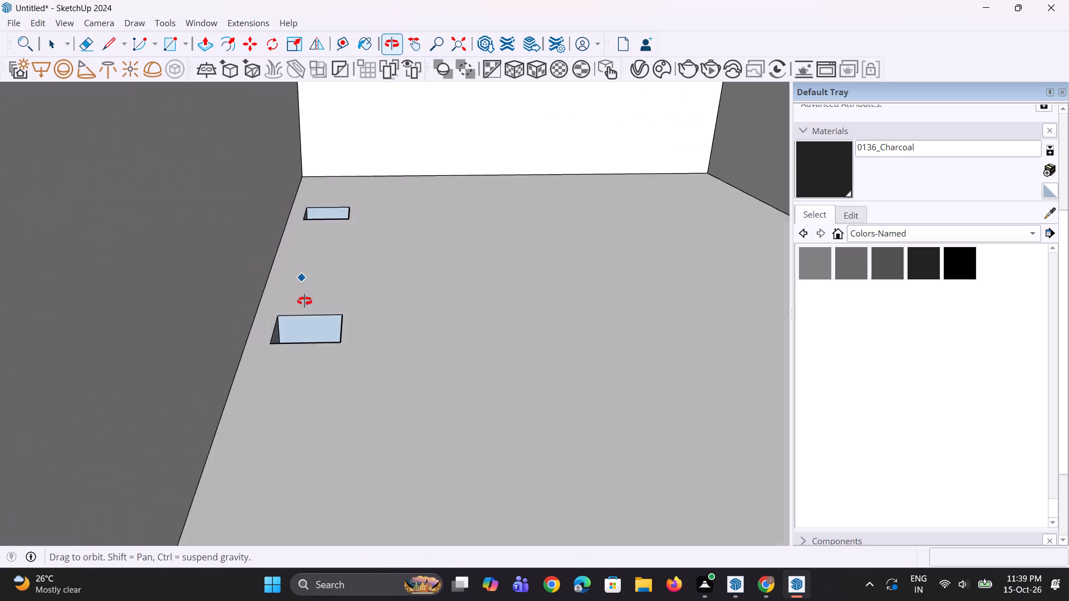
{"action": "middle_click_drag", "start_coordinate": [305, 301], "coordinate": [305, 325]}
{"action": "middle_click_drag", "start_coordinate": [305, 325], "coordinate": [303, 295]}
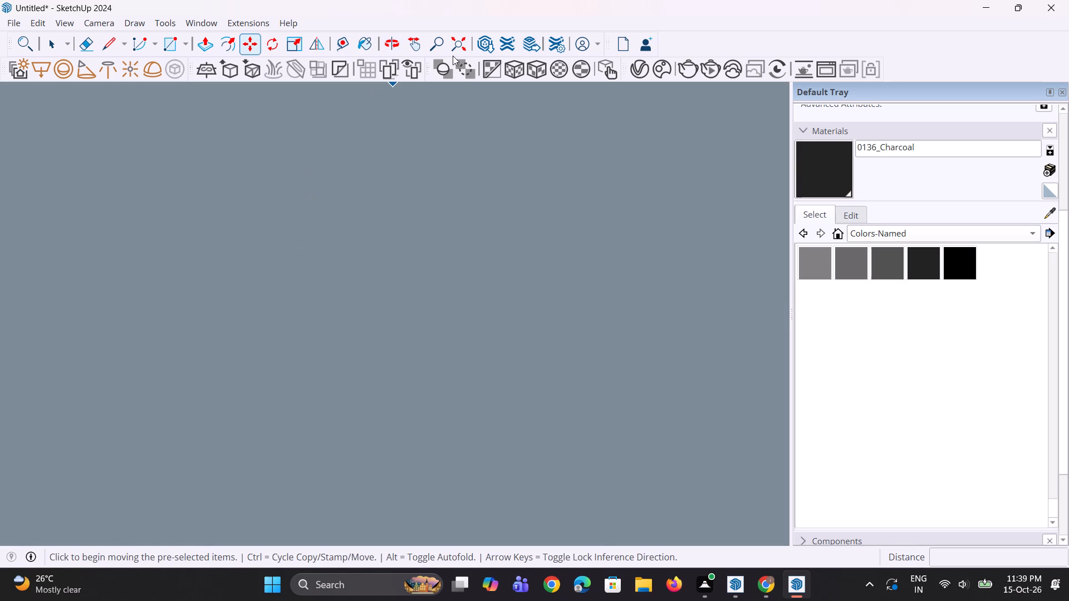
{"action": "left_click", "coordinate": [460, 48]}
{"action": "scroll", "coordinate": [309, 391], "scroll_direction": "up", "scroll_amount": 2}
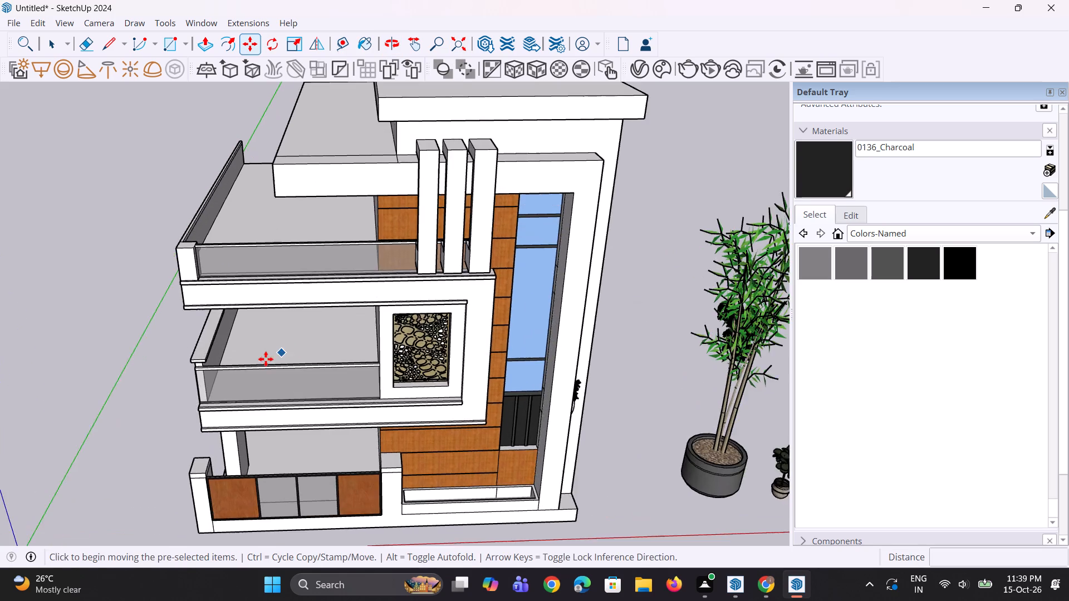
{"action": "scroll", "coordinate": [262, 360], "scroll_direction": "up", "scroll_amount": 7}
{"action": "scroll", "coordinate": [229, 286], "scroll_direction": "up", "scroll_amount": 8}
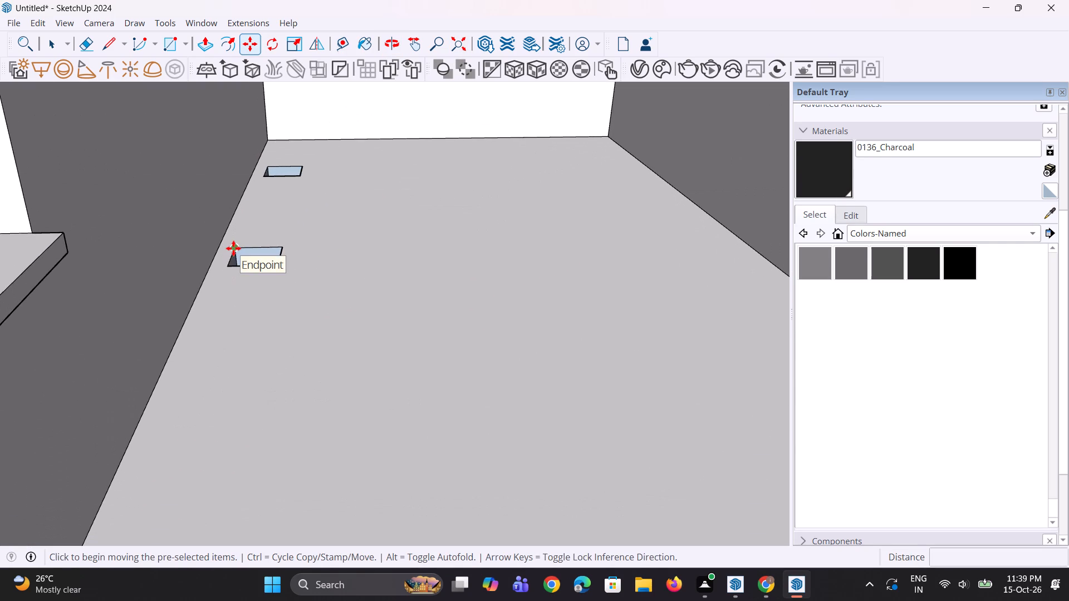
{"action": "key", "text": "r"}
{"action": "scroll", "coordinate": [235, 248], "scroll_direction": "up", "scroll_amount": 2}
{"action": "left_click", "coordinate": [236, 248]}
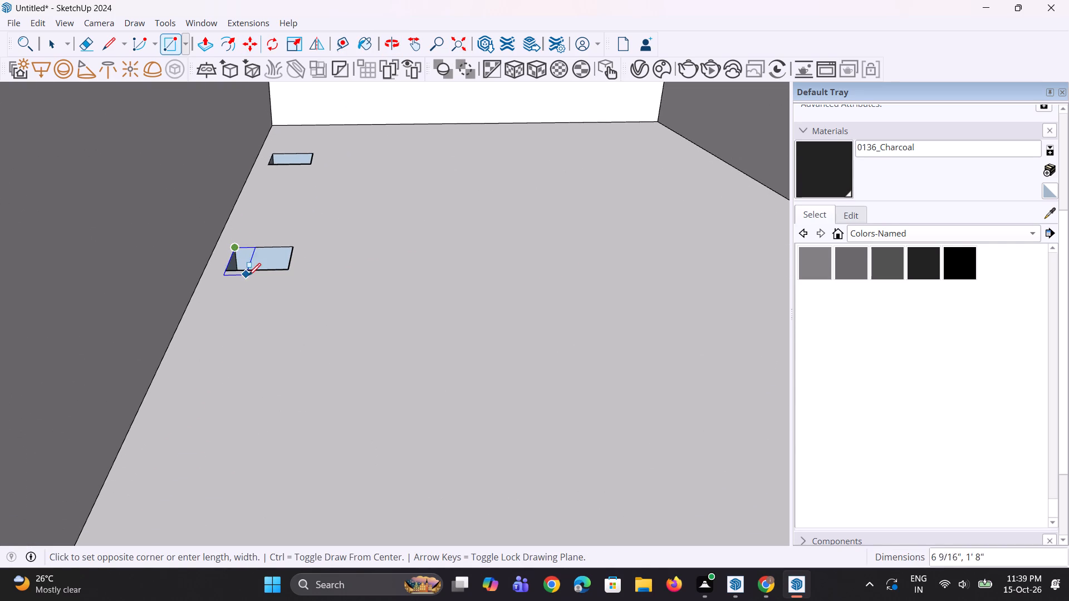
{"action": "left_click", "coordinate": [291, 272]}
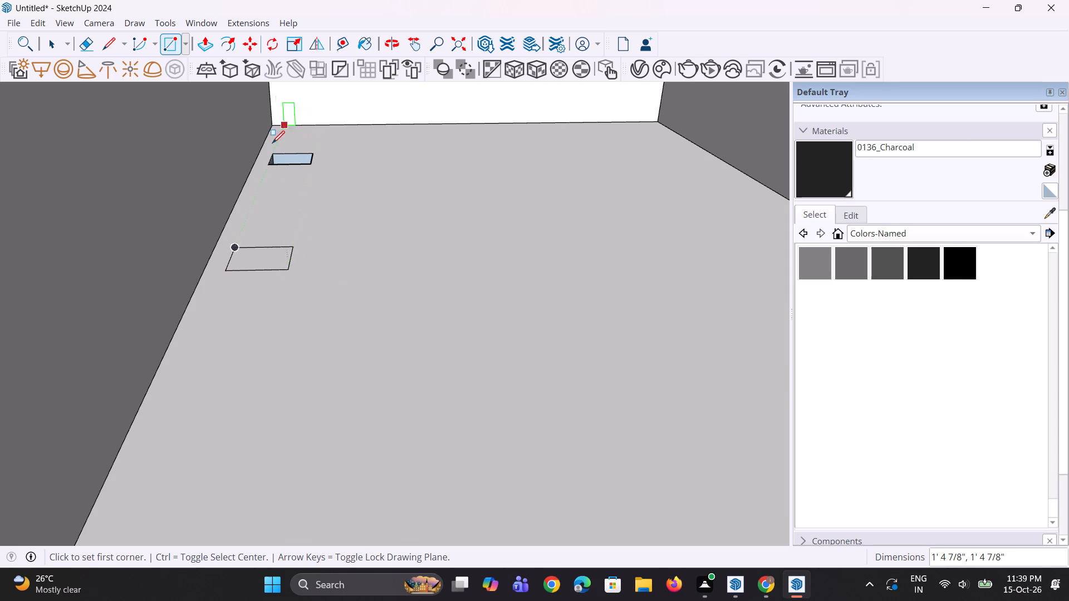
{"action": "scroll", "coordinate": [272, 144], "scroll_direction": "up", "scroll_amount": 2}
{"action": "left_click", "coordinate": [273, 157]}
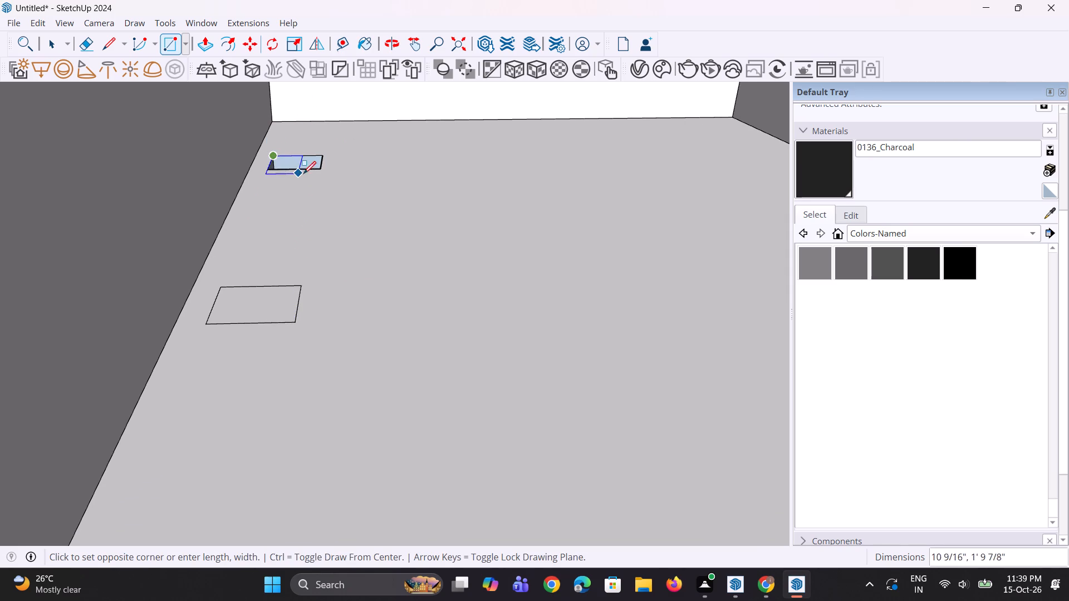
{"action": "left_click", "coordinate": [325, 173]}
Erase the outline edges of both filled openings so the balcony floor becomes one continuous face.
{"action": "middle_click_drag", "start_coordinate": [313, 185], "coordinate": [313, 197]}
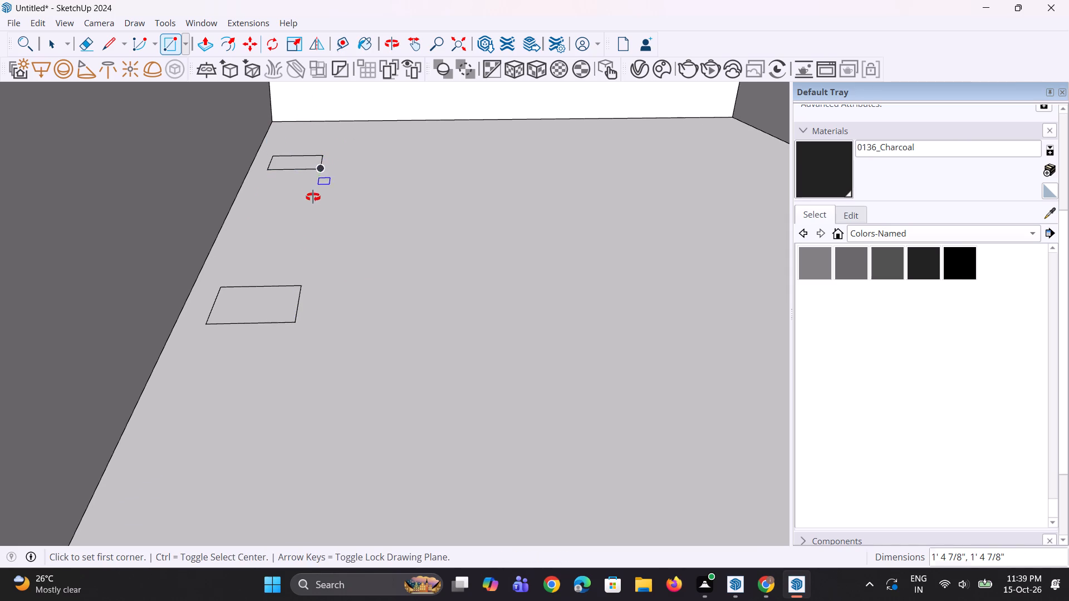
{"action": "middle_click_drag", "start_coordinate": [313, 197], "coordinate": [313, 200]}
{"action": "scroll", "coordinate": [302, 186], "scroll_direction": "up", "scroll_amount": 2}
{"action": "key", "text": "e"}
{"action": "left_click_drag", "start_coordinate": [303, 144], "coordinate": [327, 175]}
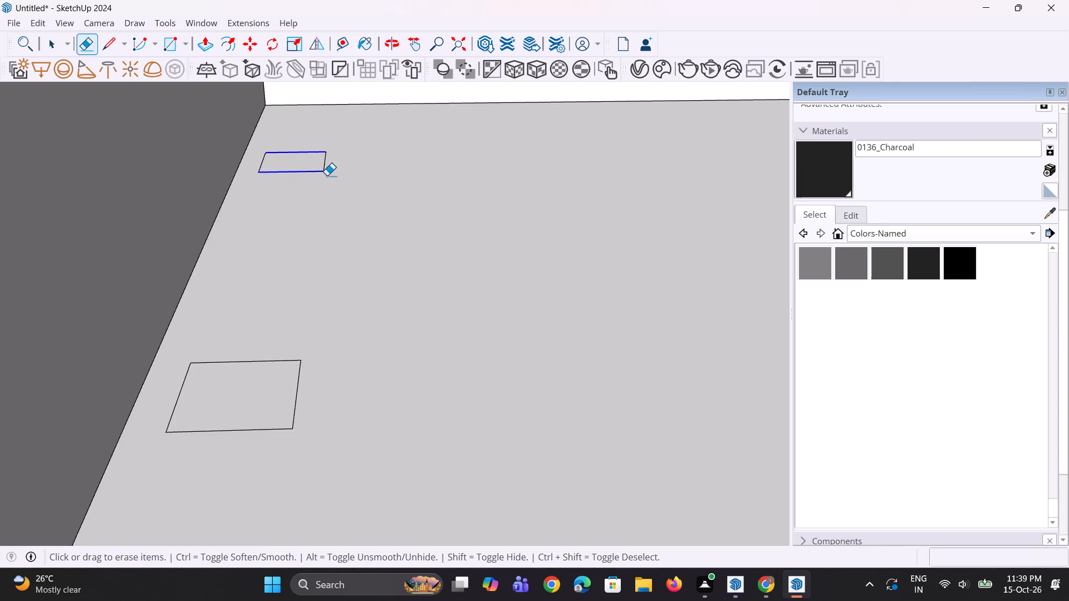
{"action": "left_click_drag", "start_coordinate": [327, 175], "coordinate": [258, 162]}
{"action": "left_click_drag", "start_coordinate": [224, 331], "coordinate": [268, 386]}
{"action": "double_click", "coordinate": [287, 391]}
{"action": "left_click_drag", "start_coordinate": [288, 395], "coordinate": [266, 386]}
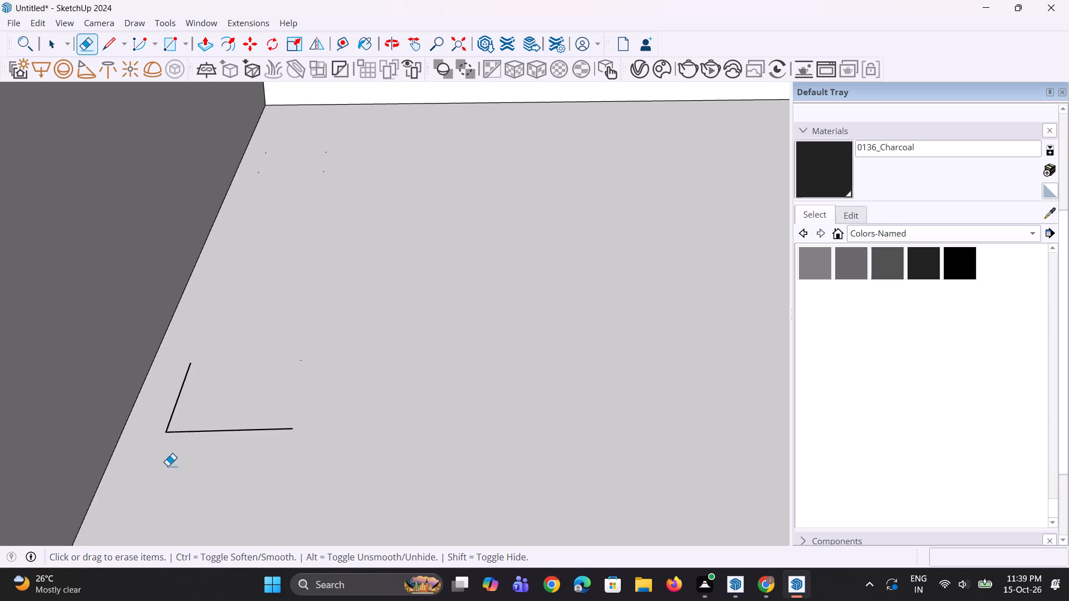
{"action": "scroll", "coordinate": [188, 469], "scroll_direction": "up", "scroll_amount": 2}
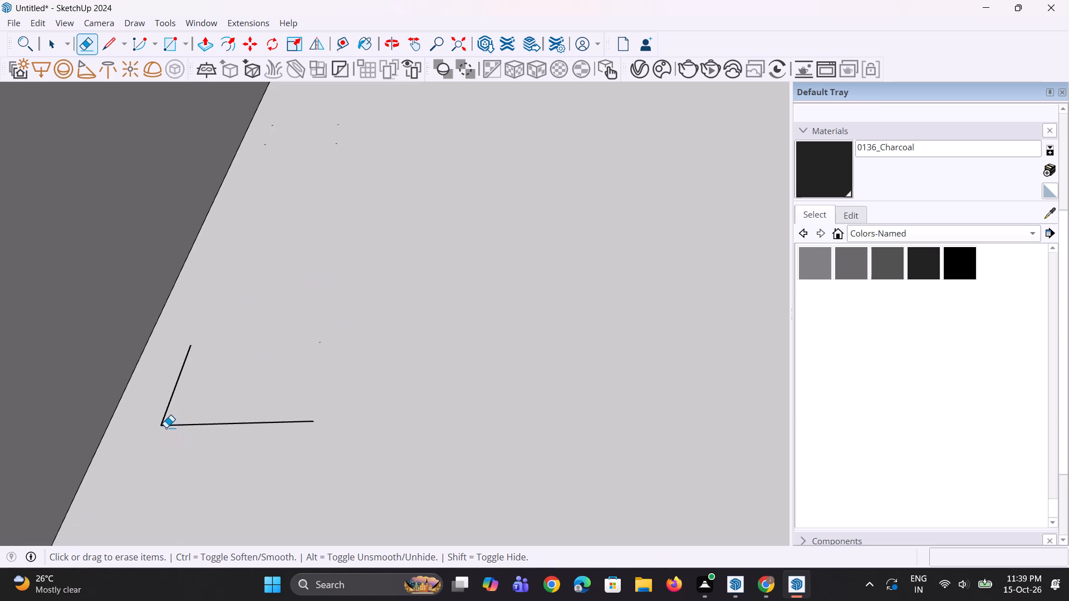
{"action": "left_click", "coordinate": [161, 424]}
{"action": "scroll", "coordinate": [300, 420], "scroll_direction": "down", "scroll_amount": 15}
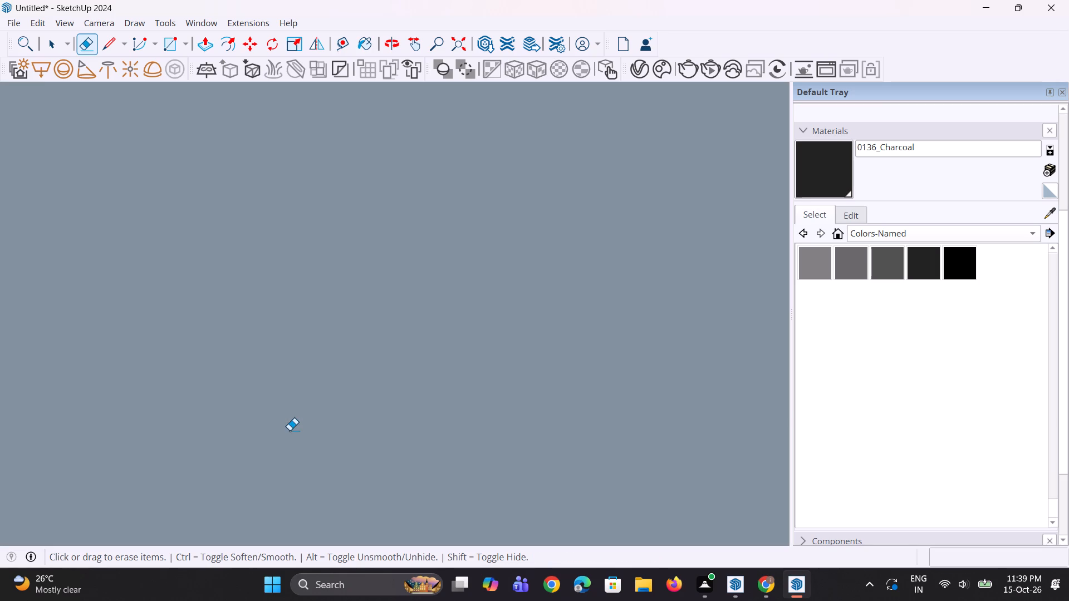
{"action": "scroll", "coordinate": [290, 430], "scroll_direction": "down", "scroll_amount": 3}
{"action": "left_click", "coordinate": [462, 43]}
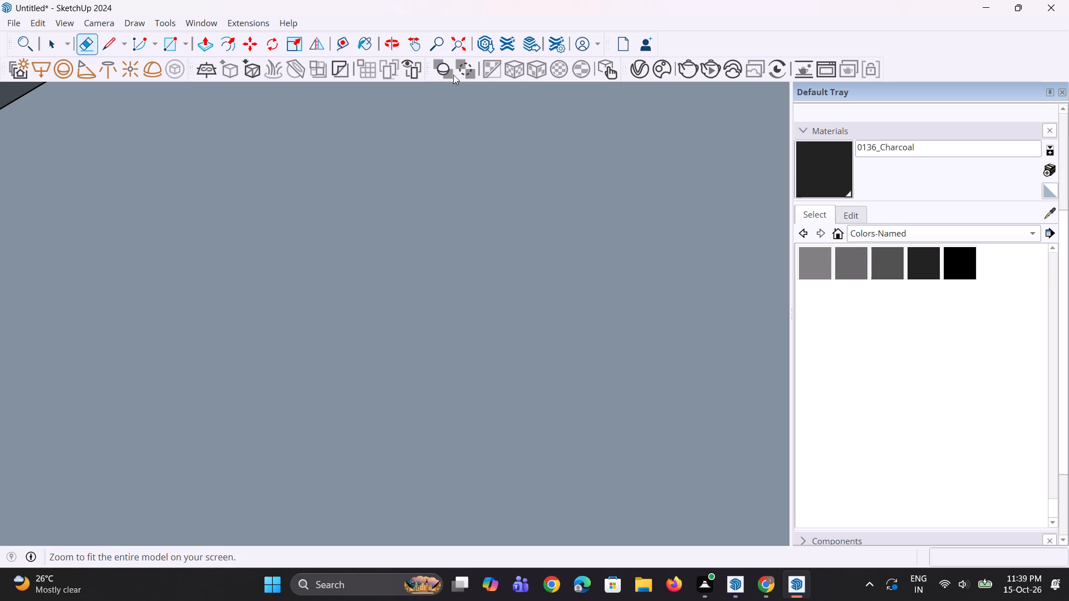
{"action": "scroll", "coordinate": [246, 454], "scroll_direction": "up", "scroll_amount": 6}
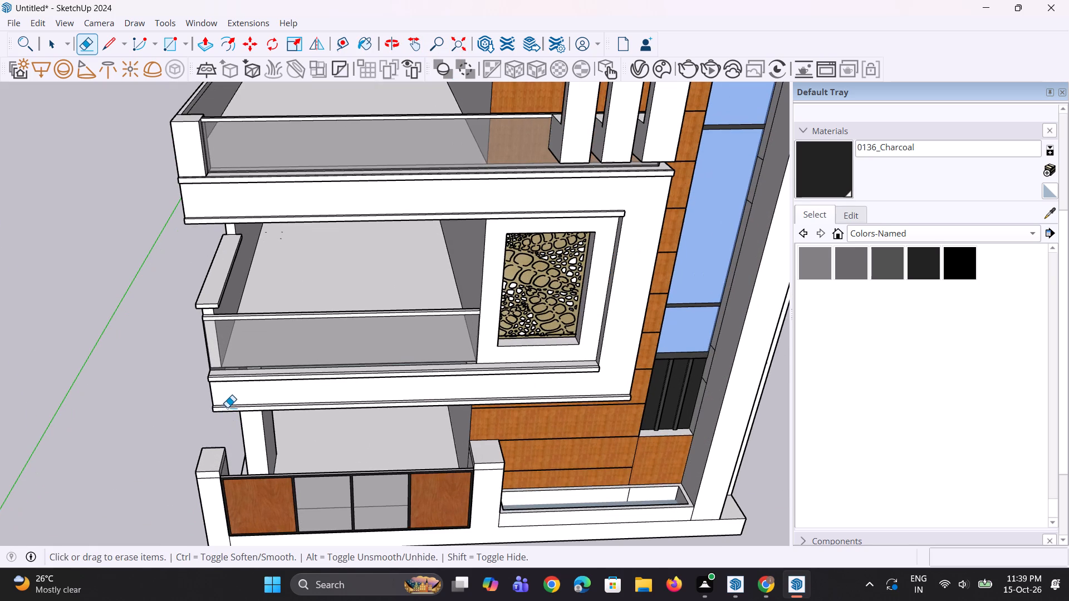
Draw a rectangle about 4' 10 3/8" by 8 13/16" on the middle balcony floor, just behind the glass parapet.
{"action": "middle_click_drag", "start_coordinate": [231, 379], "coordinate": [343, 461]}
{"action": "scroll", "coordinate": [292, 396], "scroll_direction": "up", "scroll_amount": 2}
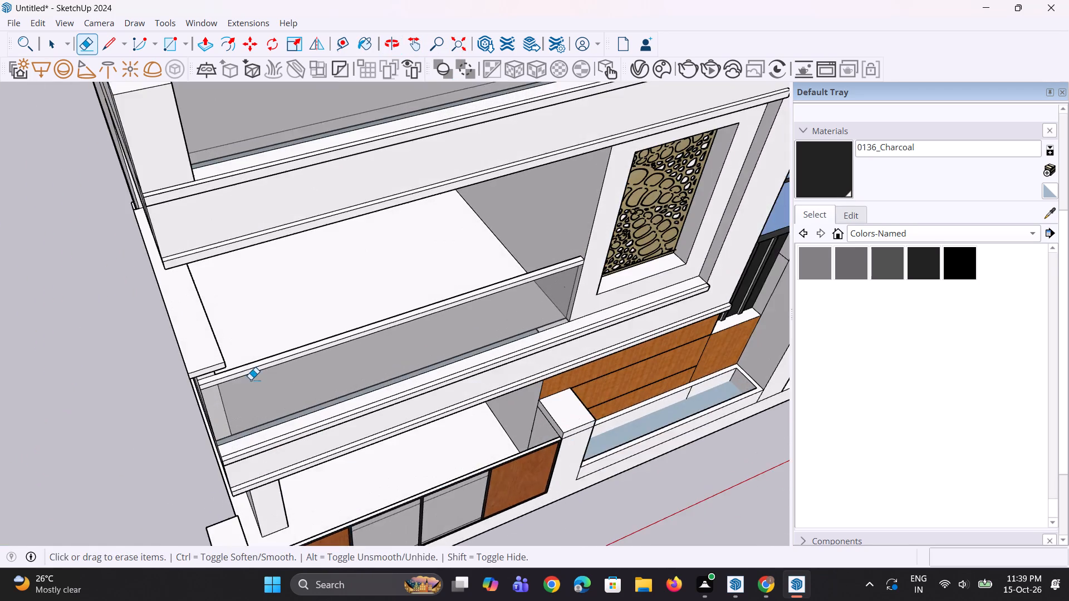
{"action": "scroll", "coordinate": [251, 380], "scroll_direction": "up", "scroll_amount": 5}
{"action": "middle_click_drag", "start_coordinate": [231, 376], "coordinate": [405, 408]}
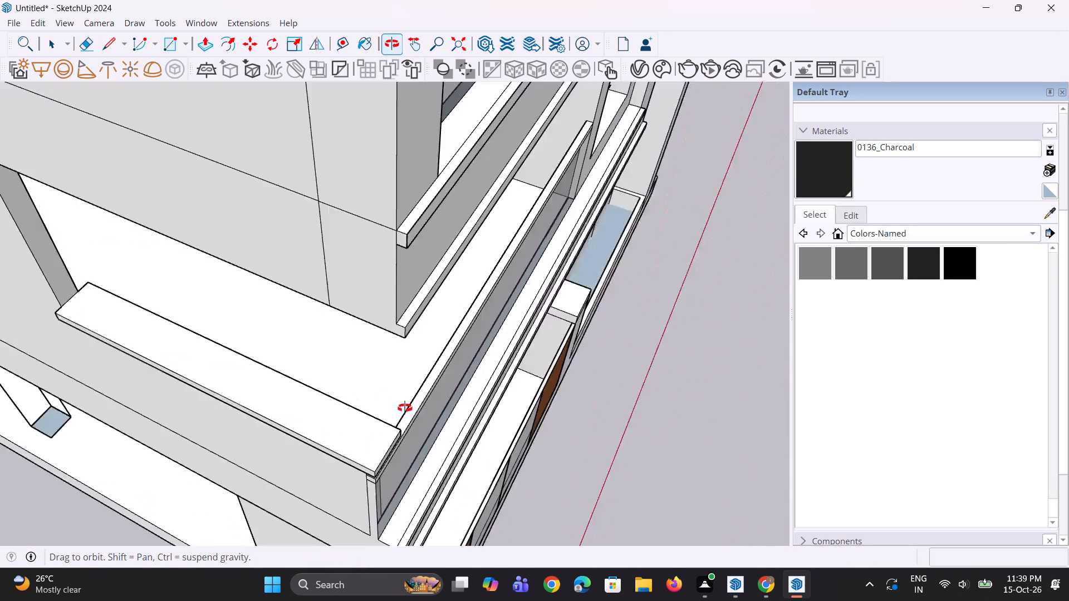
{"action": "middle_click_drag", "start_coordinate": [405, 408], "coordinate": [202, 398]}
{"action": "scroll", "coordinate": [269, 326], "scroll_direction": "down", "scroll_amount": 5}
{"action": "middle_click_drag", "start_coordinate": [259, 357], "coordinate": [220, 426]}
{"action": "scroll", "coordinate": [232, 342], "scroll_direction": "up", "scroll_amount": 1}
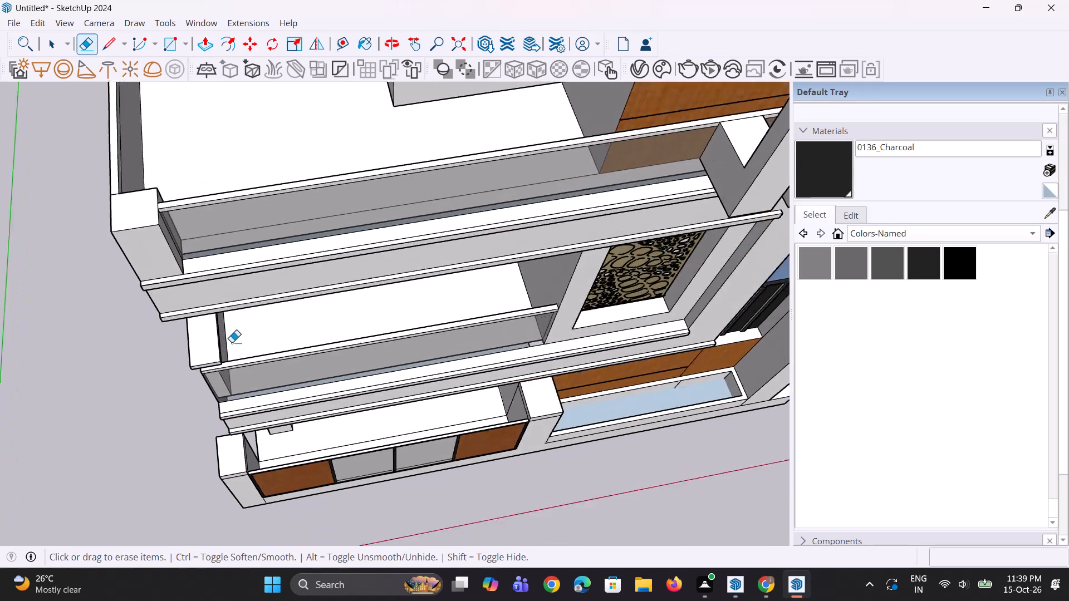
{"action": "scroll", "coordinate": [232, 342], "scroll_direction": "up", "scroll_amount": 7}
{"action": "middle_click_drag", "start_coordinate": [254, 381], "coordinate": [244, 400]}
{"action": "key", "text": "r"}
{"action": "scroll", "coordinate": [242, 387], "scroll_direction": "up", "scroll_amount": 5}
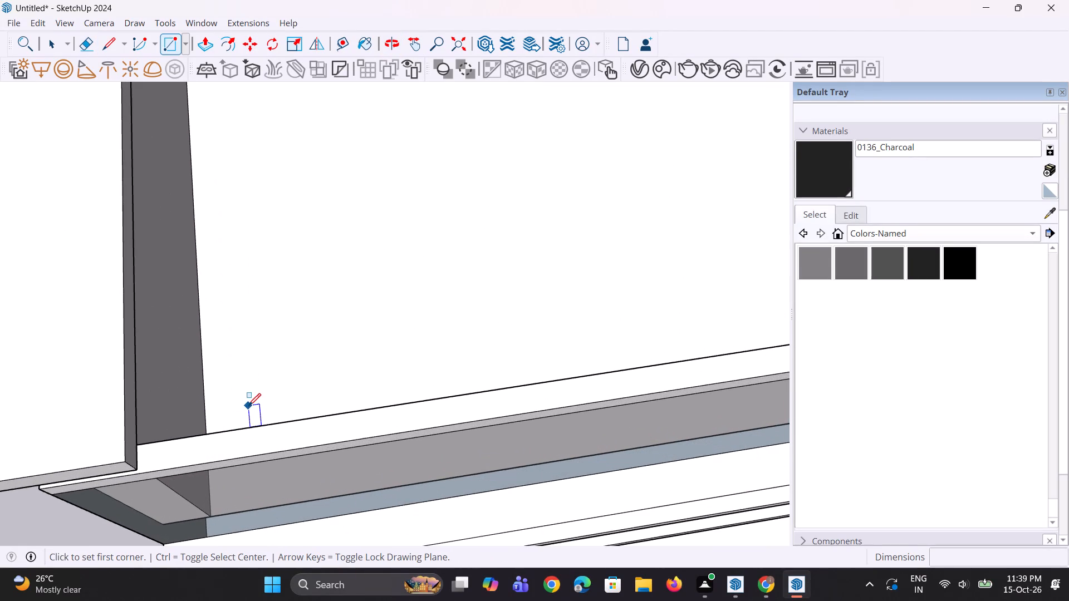
{"action": "left_click", "coordinate": [241, 409]}
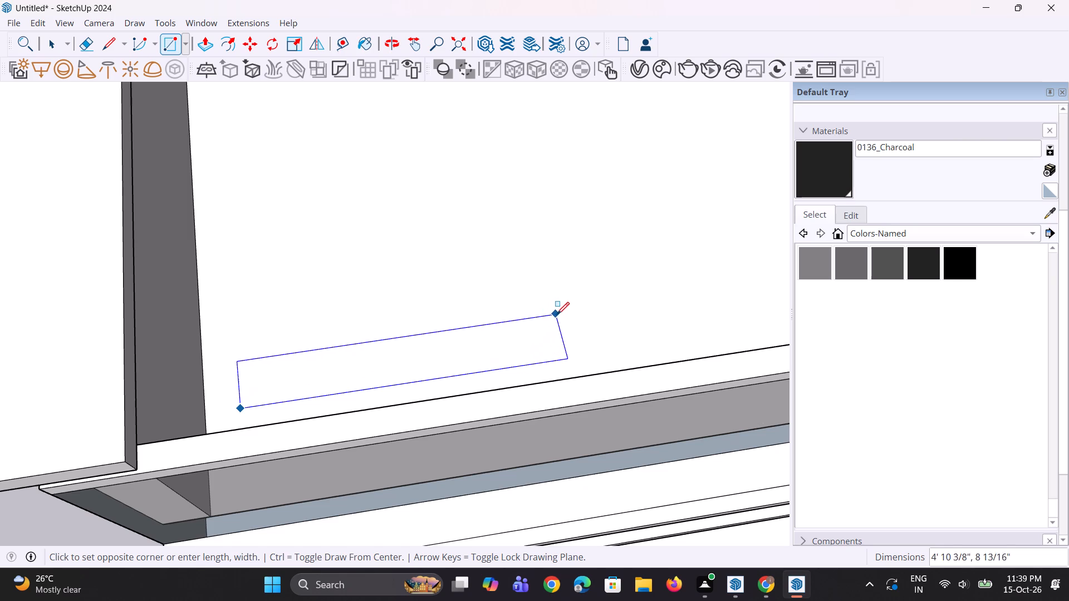
{"action": "left_click", "coordinate": [558, 314]}
Push/Pull the rectangle upward about 11 1/2" into a box and raise its top face slightly more.
{"action": "scroll", "coordinate": [508, 361], "scroll_direction": "up", "scroll_amount": 1}
{"action": "key", "text": "p"}
{"action": "left_click", "coordinate": [513, 353]}
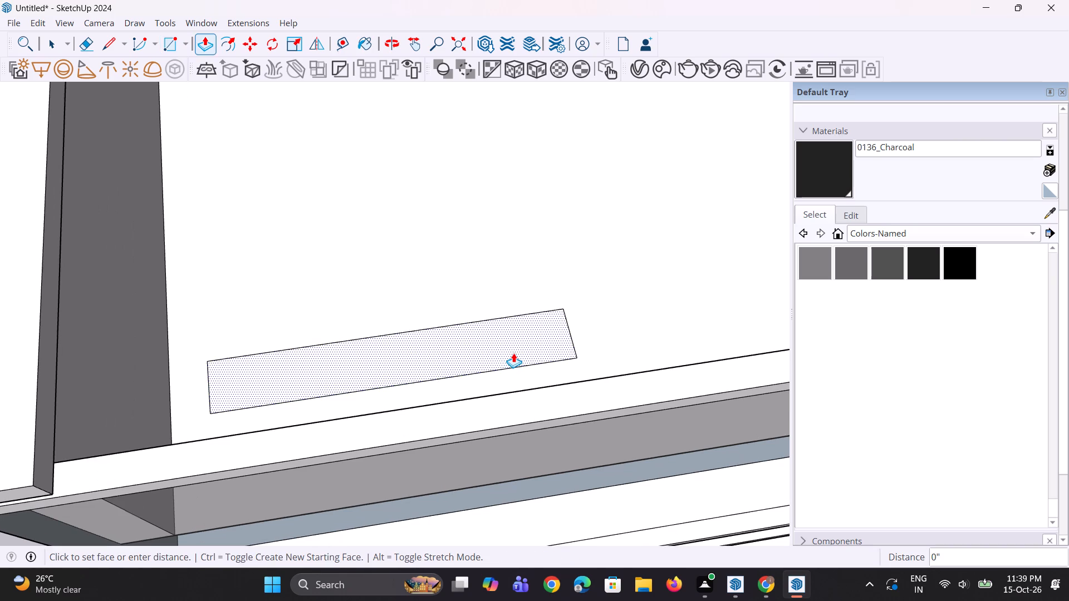
{"action": "key", "text": "Escape"}
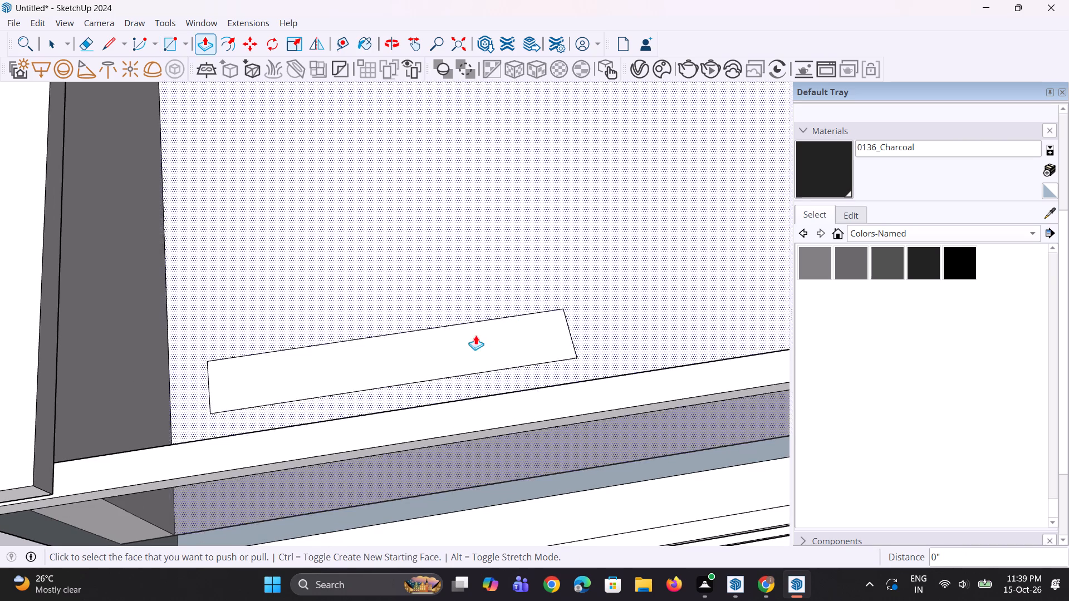
{"action": "scroll", "coordinate": [461, 343], "scroll_direction": "up", "scroll_amount": 3}
{"action": "left_click", "coordinate": [414, 358]}
{"action": "left_click", "coordinate": [419, 318]}
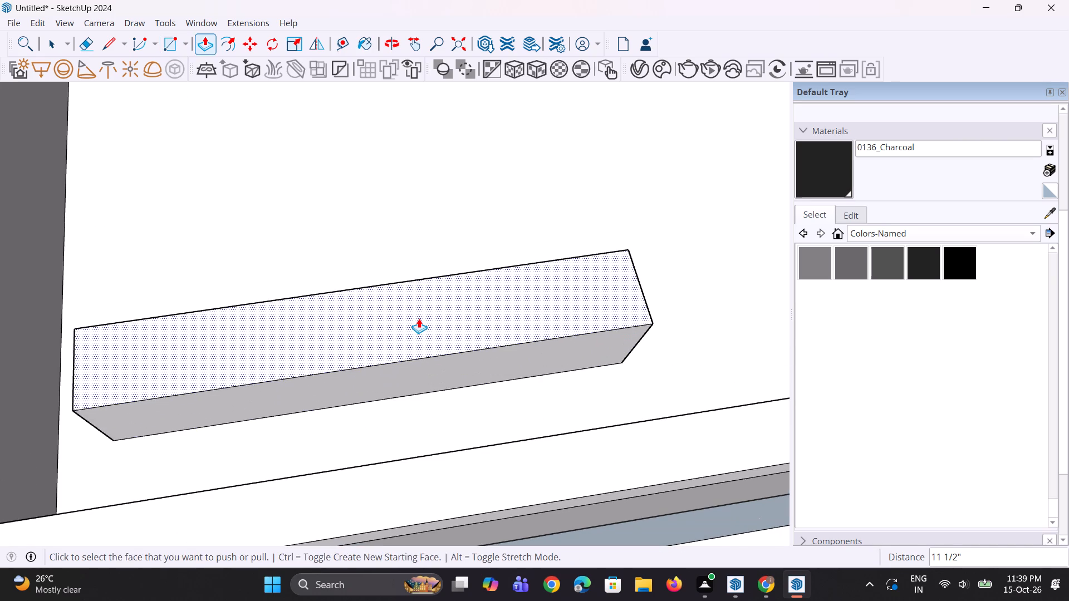
{"action": "middle_click_drag", "start_coordinate": [435, 373], "coordinate": [306, 352]}
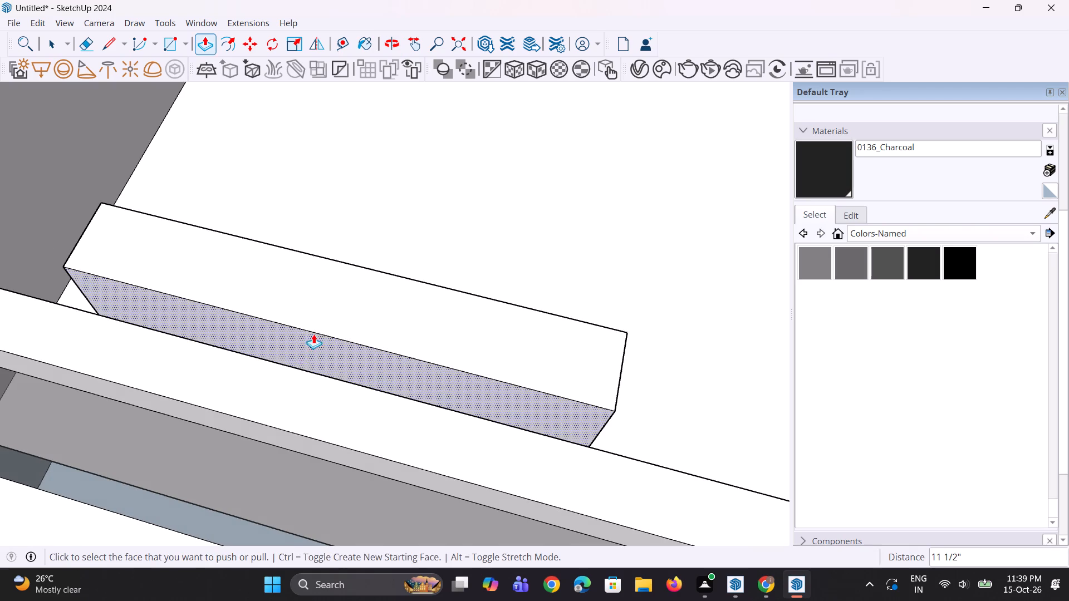
{"action": "left_click", "coordinate": [325, 322]}
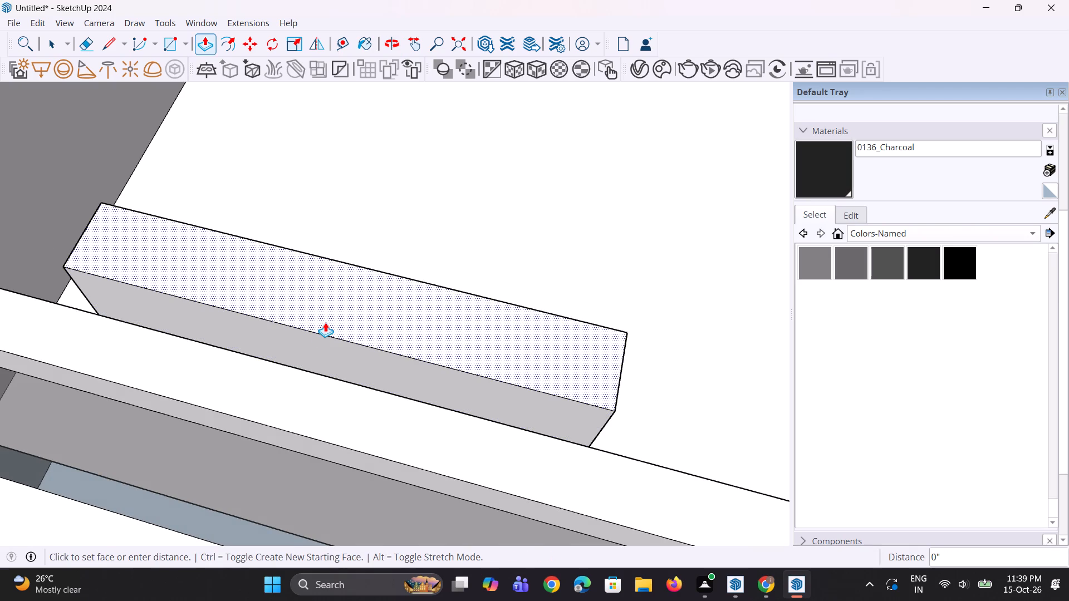
{"action": "left_click", "coordinate": [326, 322]}
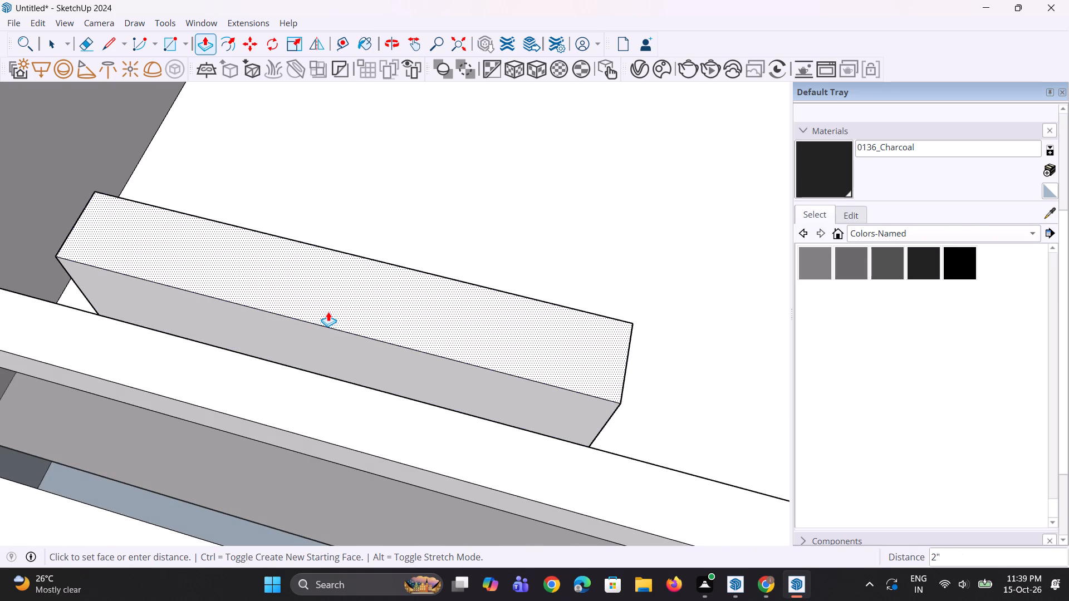
{"action": "left_click", "coordinate": [328, 312]}
Shift the box toward the glass parapet by pulling its front face outward and pushing its rear face in about 8".
{"action": "middle_click_drag", "start_coordinate": [311, 371], "coordinate": [213, 402]}
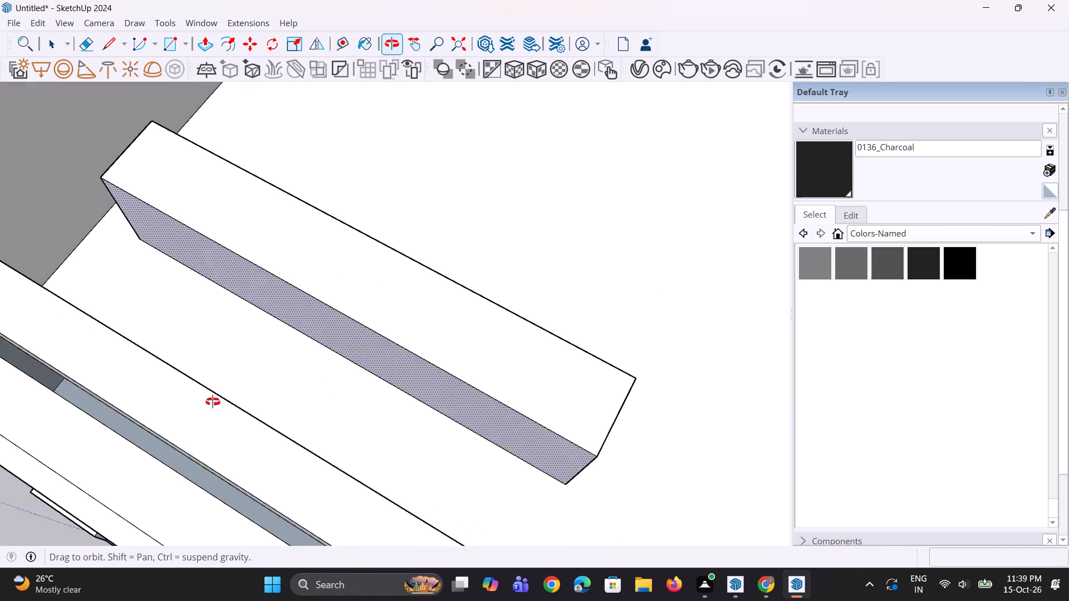
{"action": "middle_click_drag", "start_coordinate": [213, 402], "coordinate": [188, 392]}
{"action": "left_click", "coordinate": [328, 315]}
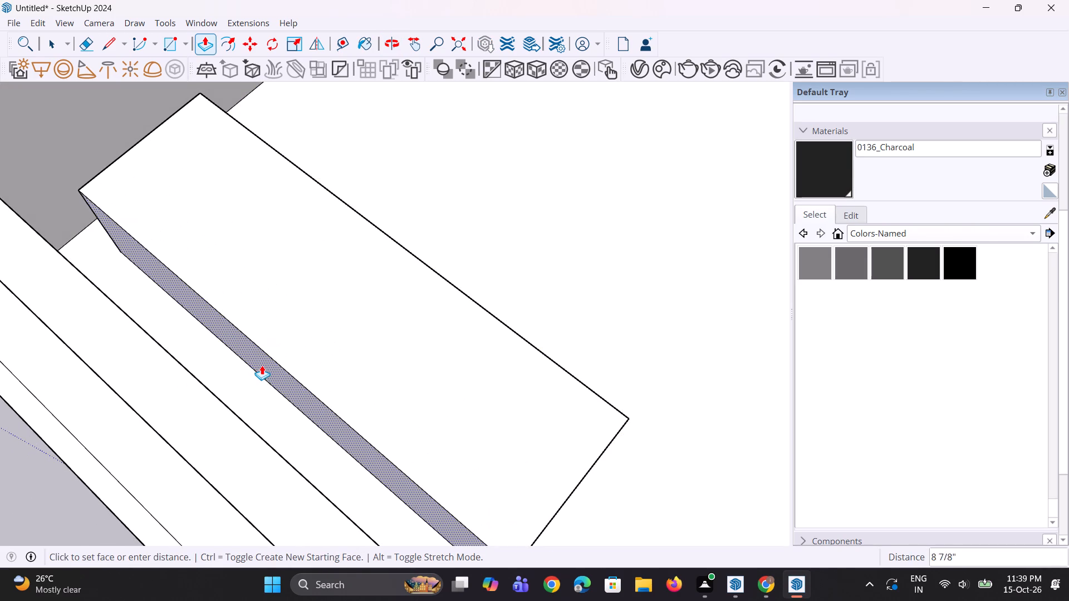
{"action": "left_click", "coordinate": [248, 375]}
{"action": "middle_click_drag", "start_coordinate": [404, 302], "coordinate": [250, 330]}
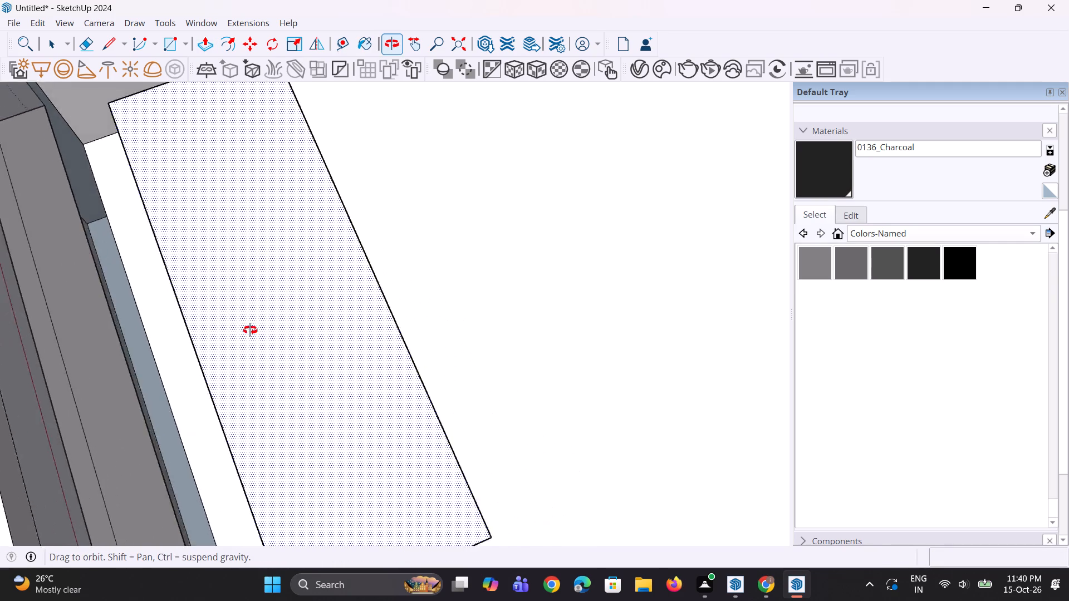
{"action": "middle_click_drag", "start_coordinate": [250, 330], "coordinate": [89, 250]}
{"action": "left_click", "coordinate": [315, 327]}
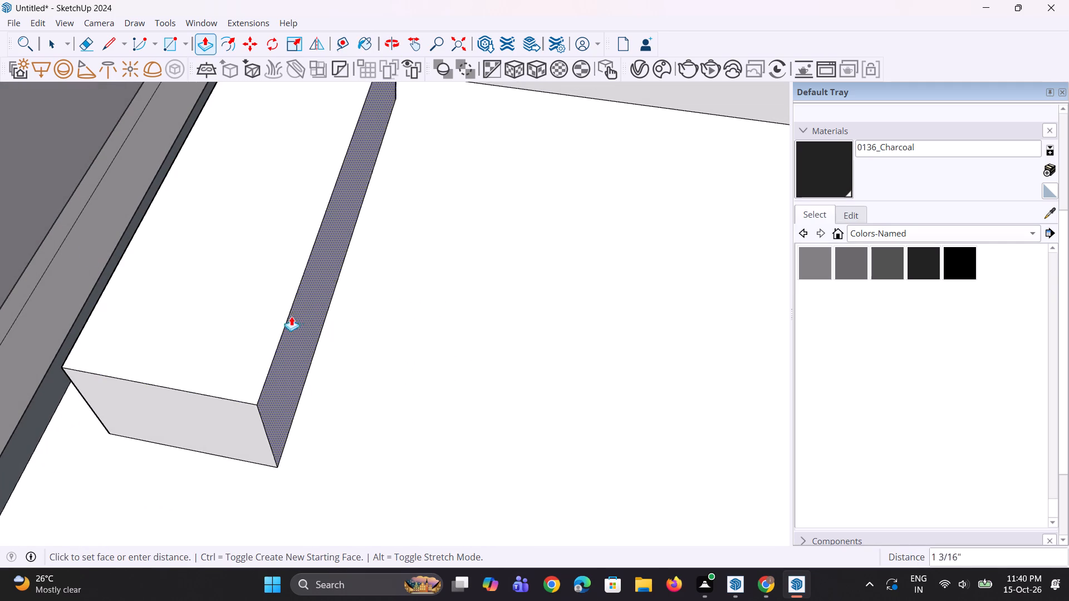
{"action": "left_click", "coordinate": [244, 300]}
{"action": "middle_click_drag", "start_coordinate": [216, 327], "coordinate": [437, 321]}
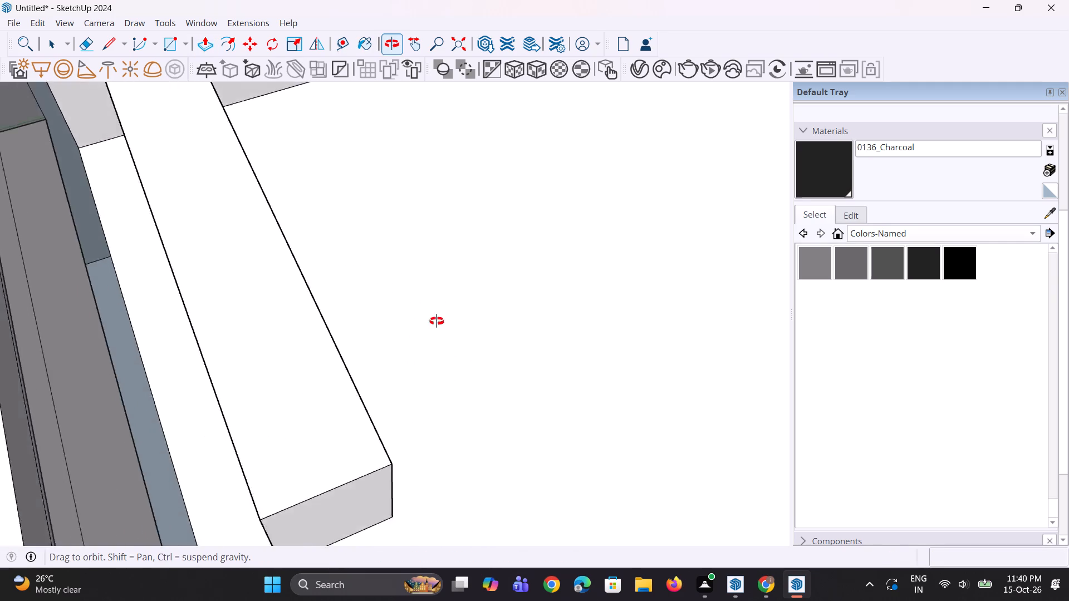
{"action": "middle_click_drag", "start_coordinate": [437, 321], "coordinate": [454, 332]}
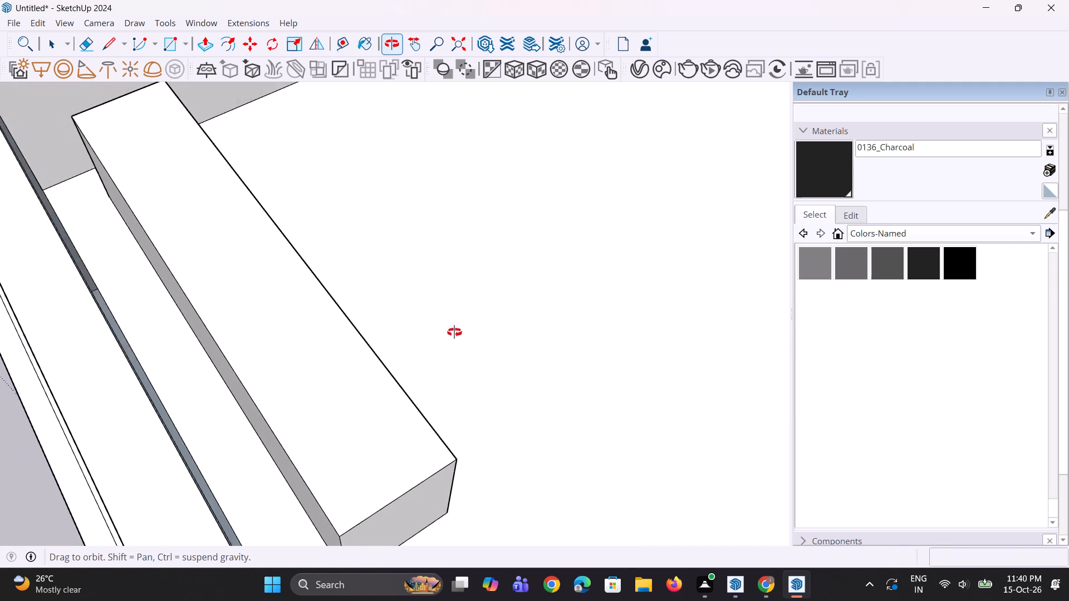
{"action": "middle_click_drag", "start_coordinate": [454, 332], "coordinate": [446, 327]}
{"action": "scroll", "coordinate": [384, 364], "scroll_direction": "up", "scroll_amount": 2}
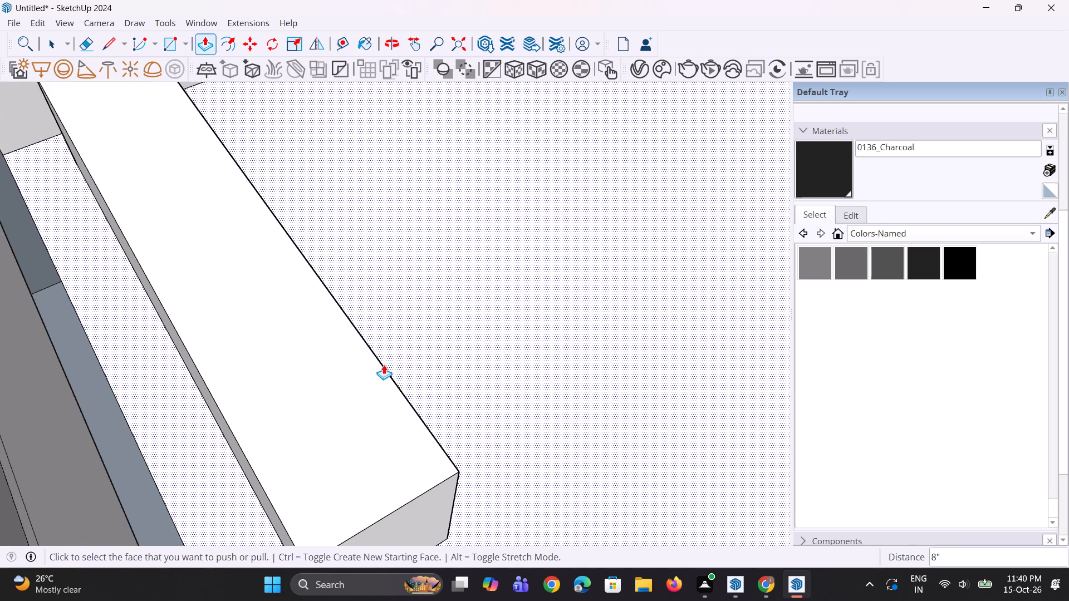
{"action": "left_click", "coordinate": [228, 428]}
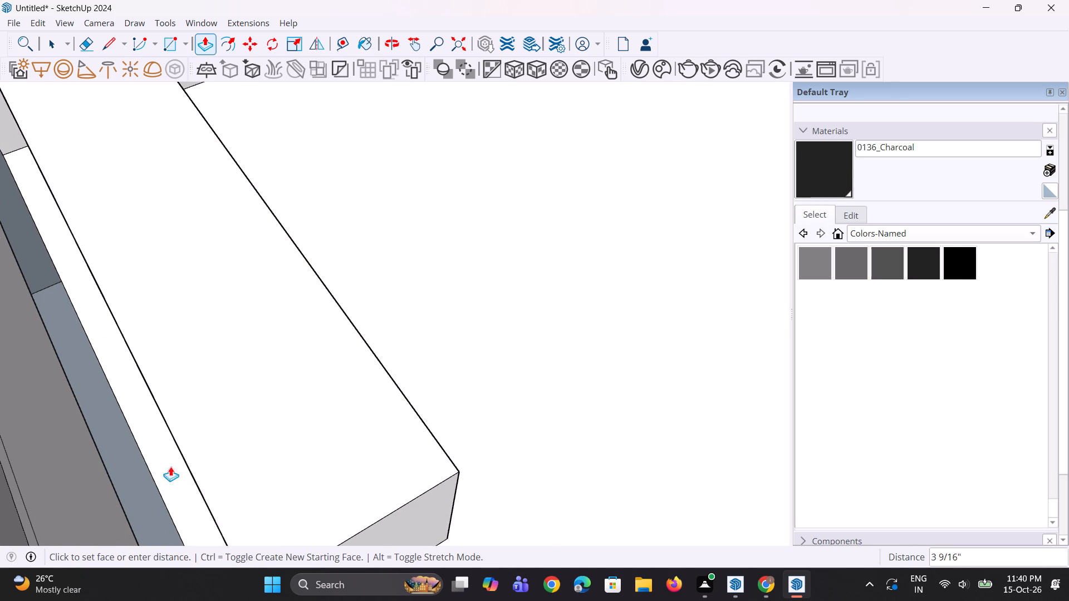
{"action": "left_click", "coordinate": [161, 482]}
Lengthen the box along the parapet by pulling its end face out about 1' 2 9/16", plus another 2' 6 7/8".
{"action": "middle_click_drag", "start_coordinate": [184, 450], "coordinate": [283, 365]}
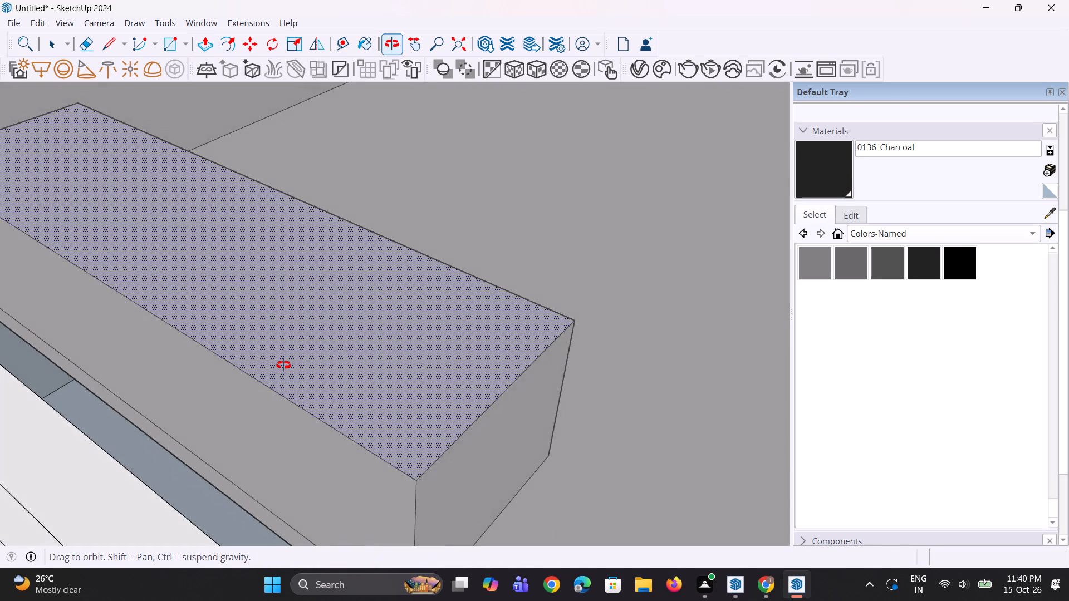
{"action": "middle_click_drag", "start_coordinate": [283, 365], "coordinate": [178, 408]}
{"action": "left_click", "coordinate": [295, 516]}
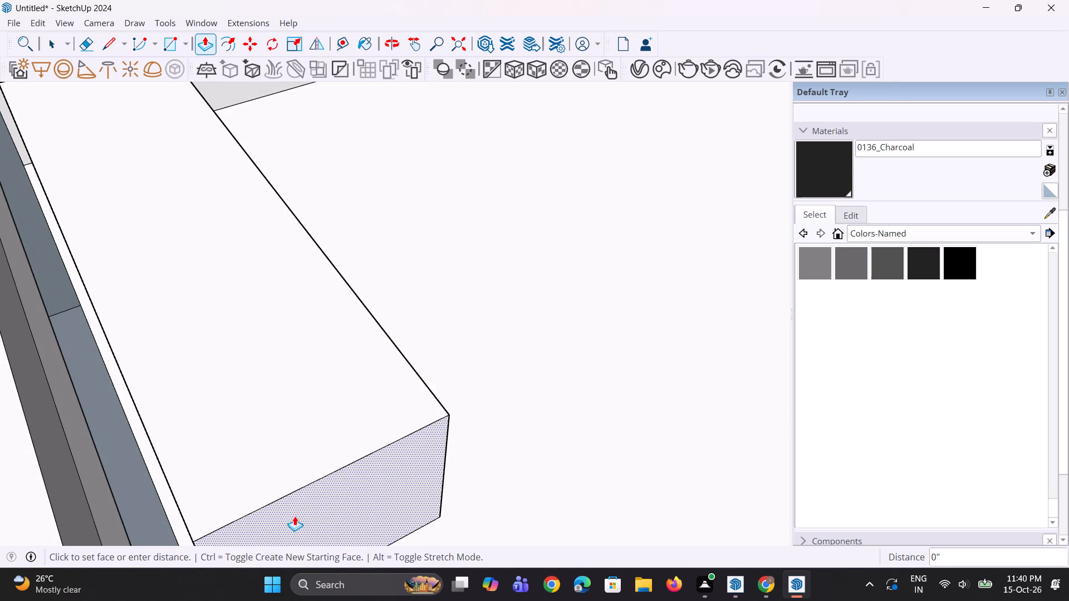
{"action": "scroll", "coordinate": [323, 482], "scroll_direction": "down", "scroll_amount": 11}
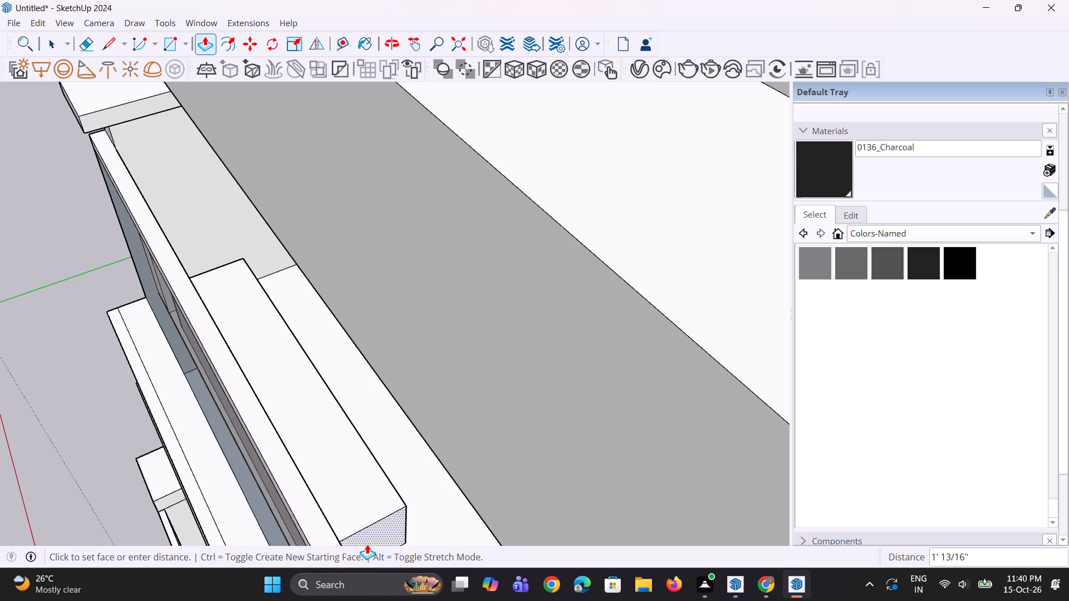
{"action": "left_click", "coordinate": [367, 545]}
{"action": "middle_click_drag", "start_coordinate": [320, 433], "coordinate": [392, 392]}
{"action": "scroll", "coordinate": [390, 393], "scroll_direction": "down", "scroll_amount": 5}
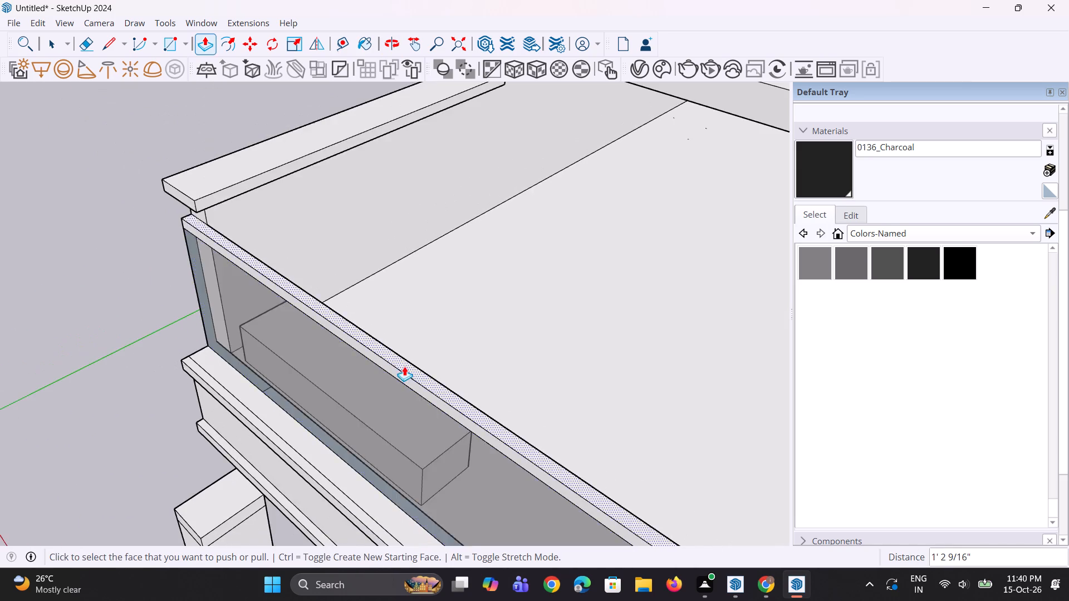
{"action": "scroll", "coordinate": [404, 366], "scroll_direction": "down", "scroll_amount": 4}
{"action": "middle_click_drag", "start_coordinate": [385, 380], "coordinate": [344, 344]}
{"action": "scroll", "coordinate": [344, 344], "scroll_direction": "down", "scroll_amount": 4}
{"action": "middle_click_drag", "start_coordinate": [366, 338], "coordinate": [371, 417]}
{"action": "scroll", "coordinate": [410, 392], "scroll_direction": "up", "scroll_amount": 7}
{"action": "left_click", "coordinate": [385, 424]}
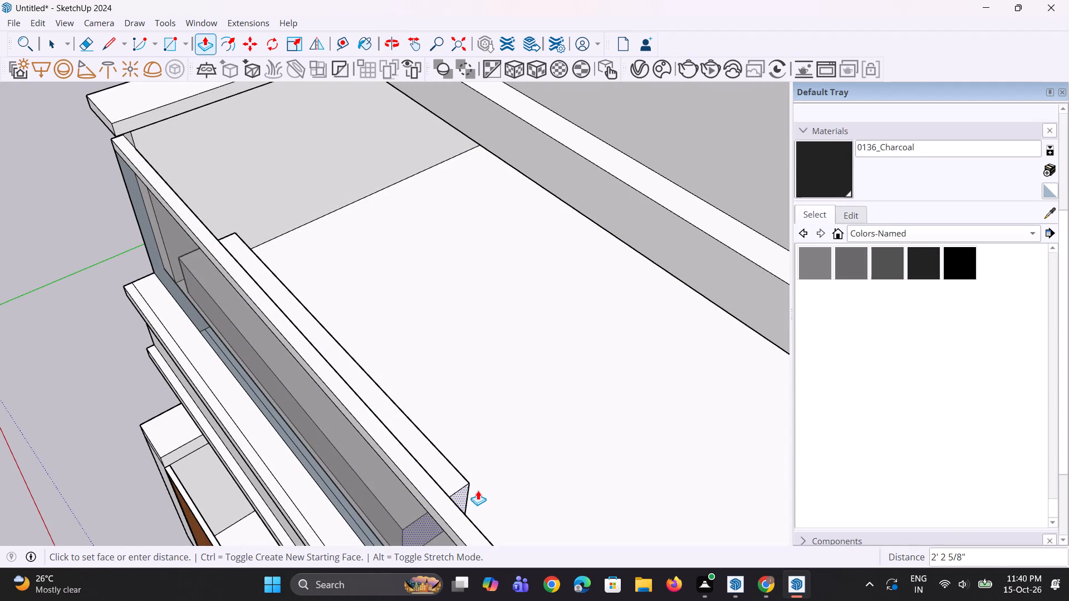
{"action": "left_click", "coordinate": [487, 509]}
Offset the outline of the box's top face inward to form a narrow planter rim.
{"action": "scroll", "coordinate": [404, 385], "scroll_direction": "down", "scroll_amount": 5}
{"action": "scroll", "coordinate": [370, 387], "scroll_direction": "up", "scroll_amount": 1}
{"action": "middle_click_drag", "start_coordinate": [370, 387], "coordinate": [512, 312]}
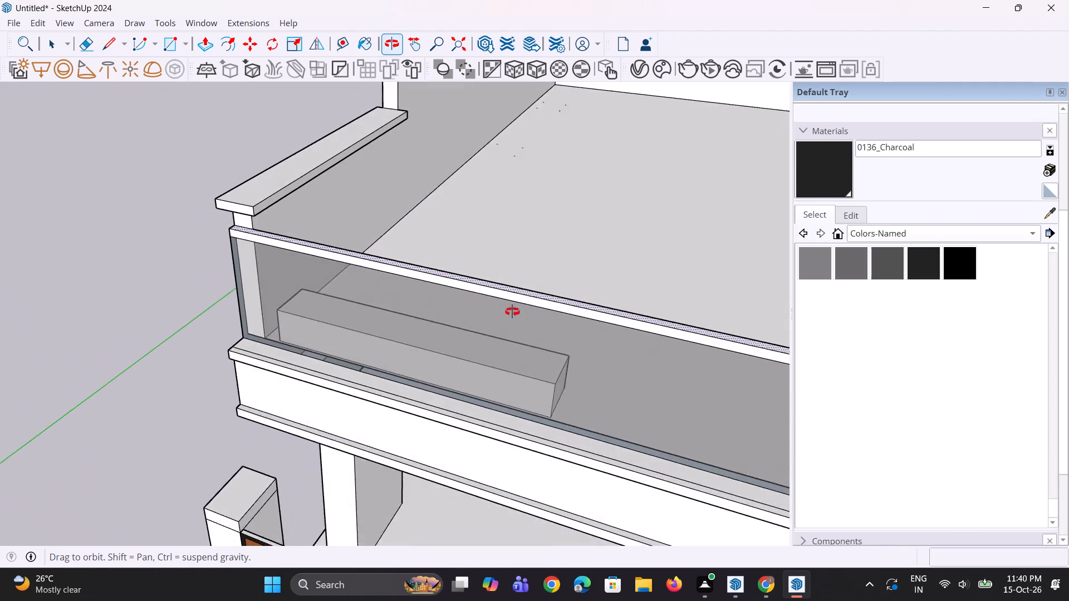
{"action": "middle_click_drag", "start_coordinate": [512, 312], "coordinate": [388, 355]}
{"action": "scroll", "coordinate": [483, 396], "scroll_direction": "up", "scroll_amount": 3}
{"action": "scroll", "coordinate": [488, 462], "scroll_direction": "up", "scroll_amount": 2}
{"action": "middle_click_drag", "start_coordinate": [458, 395], "coordinate": [410, 454]}
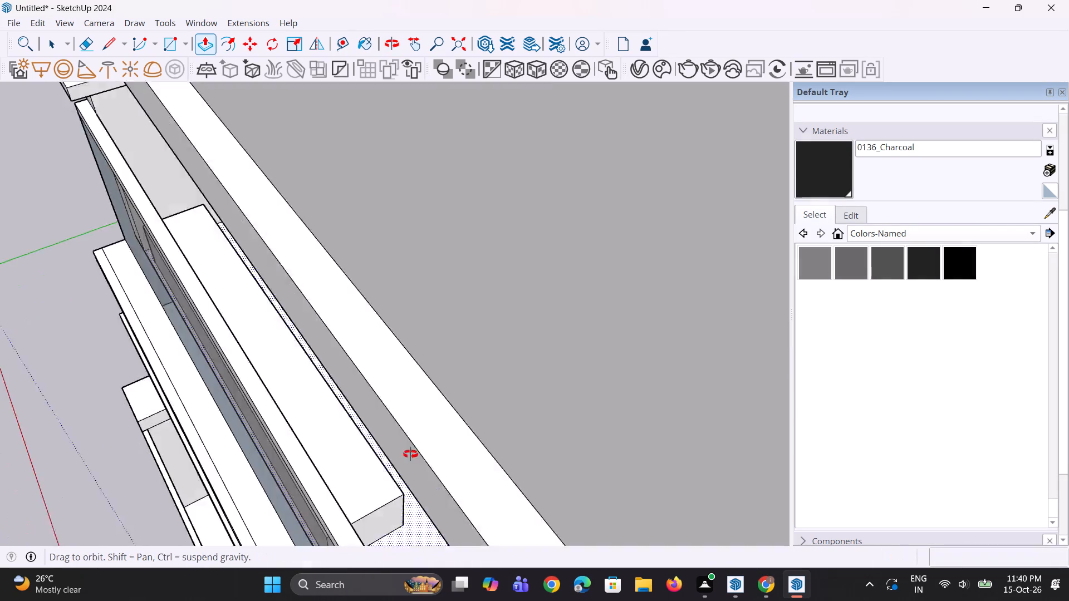
{"action": "middle_click_drag", "start_coordinate": [410, 454], "coordinate": [450, 418]}
{"action": "scroll", "coordinate": [437, 425], "scroll_direction": "up", "scroll_amount": 6}
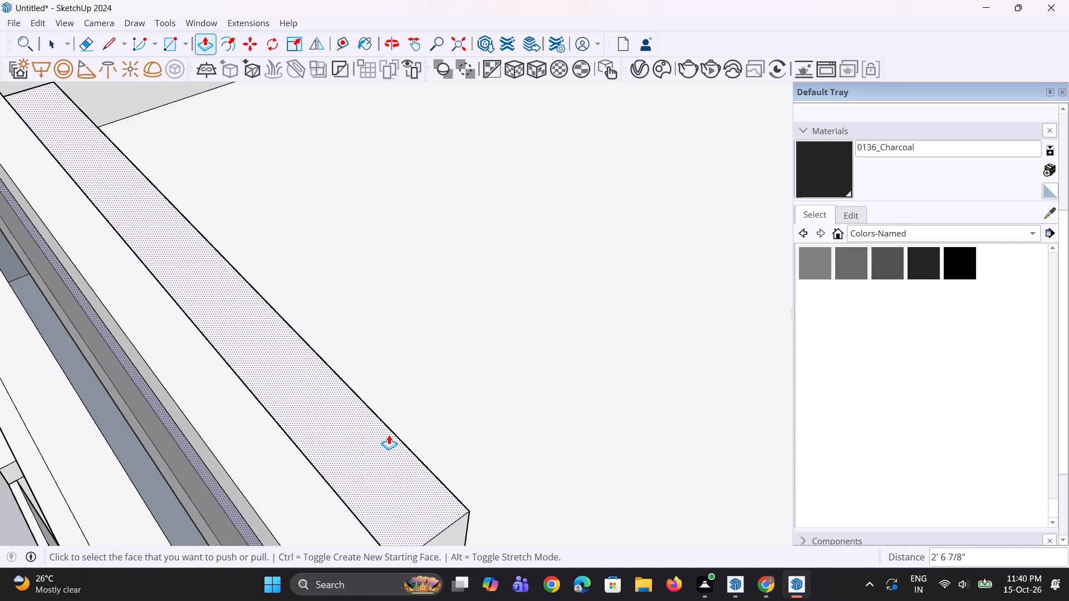
{"action": "key", "text": "space"}
{"action": "left_click", "coordinate": [377, 446]}
{"action": "key", "text": "f"}
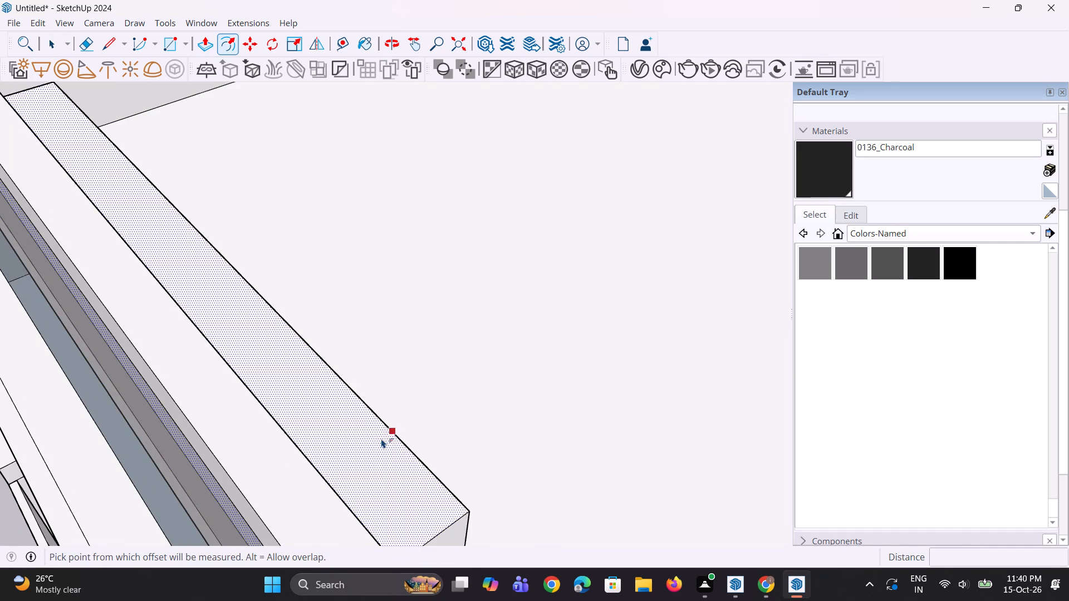
{"action": "left_click", "coordinate": [372, 448]}
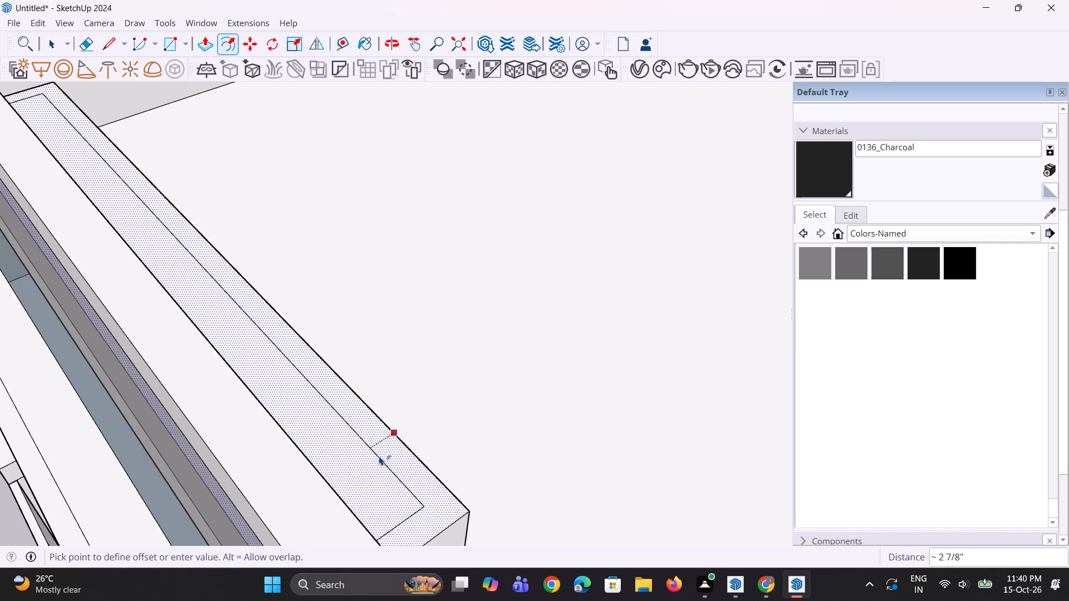
{"action": "left_click", "coordinate": [401, 469]}
{"action": "key", "text": "space"}
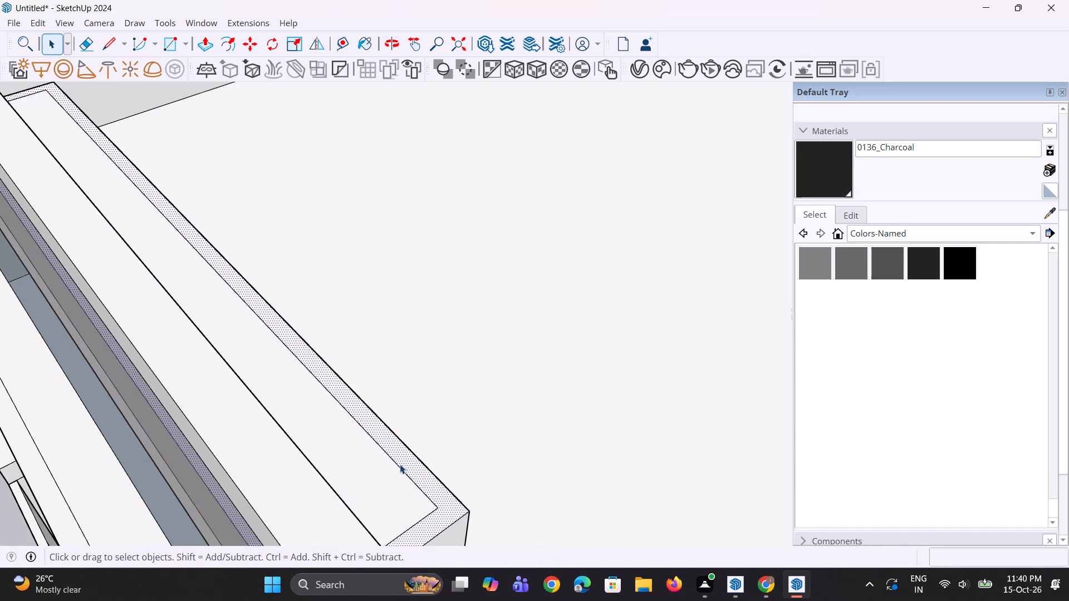
Push the inner top face down about 8 9/16" to hollow the box into a planter.
{"action": "key", "text": "p"}
{"action": "left_click", "coordinate": [369, 467]}
{"action": "key", "text": "Escape"}
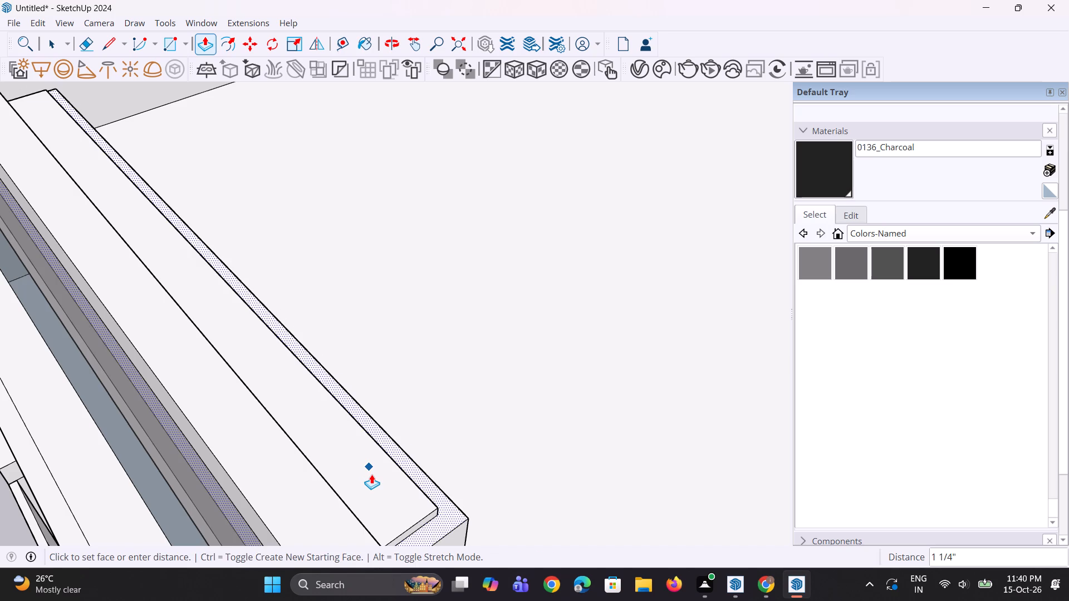
{"action": "key", "text": "space"}
{"action": "key", "text": "space"}
{"action": "left_click", "coordinate": [372, 471]}
{"action": "key", "text": "p"}
{"action": "left_click", "coordinate": [372, 470]}
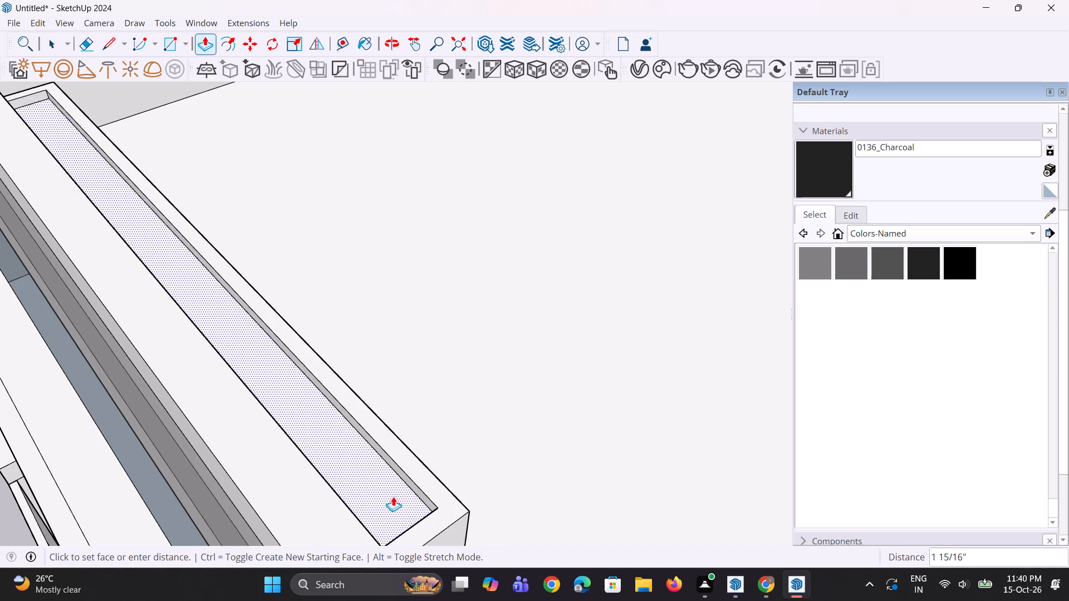
{"action": "left_click", "coordinate": [400, 518]}
Examine the hollowed planter box behind the middle balcony's glass parapet from several angles.
{"action": "middle_click_drag", "start_coordinate": [399, 491], "coordinate": [496, 460]}
{"action": "scroll", "coordinate": [497, 459], "scroll_direction": "up", "scroll_amount": 1}
{"action": "scroll", "coordinate": [497, 459], "scroll_direction": "down", "scroll_amount": 6}
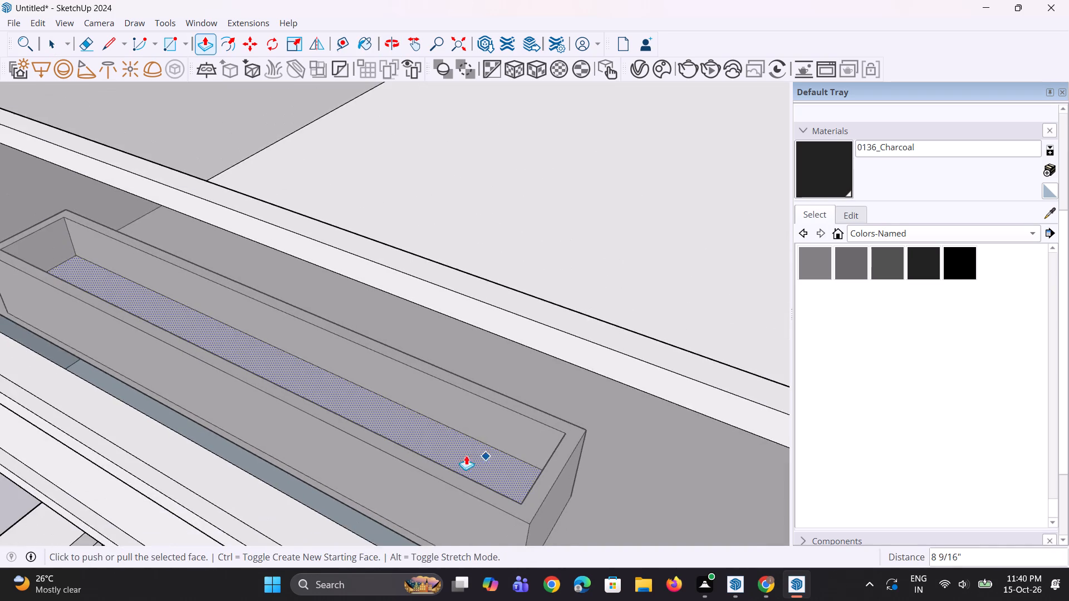
{"action": "middle_click_drag", "start_coordinate": [407, 444], "coordinate": [491, 458]}
{"action": "scroll", "coordinate": [507, 460], "scroll_direction": "down", "scroll_amount": 11}
{"action": "middle_click_drag", "start_coordinate": [515, 454], "coordinate": [514, 439]}
{"action": "scroll", "coordinate": [515, 454], "scroll_direction": "up", "scroll_amount": 1}
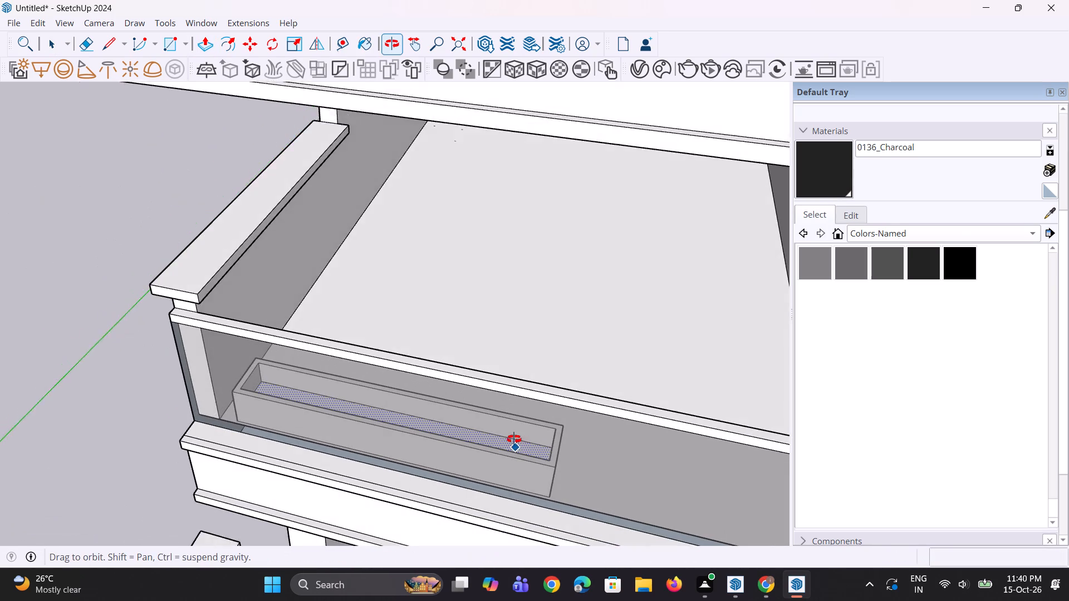
{"action": "middle_click_drag", "start_coordinate": [514, 439], "coordinate": [465, 321]}
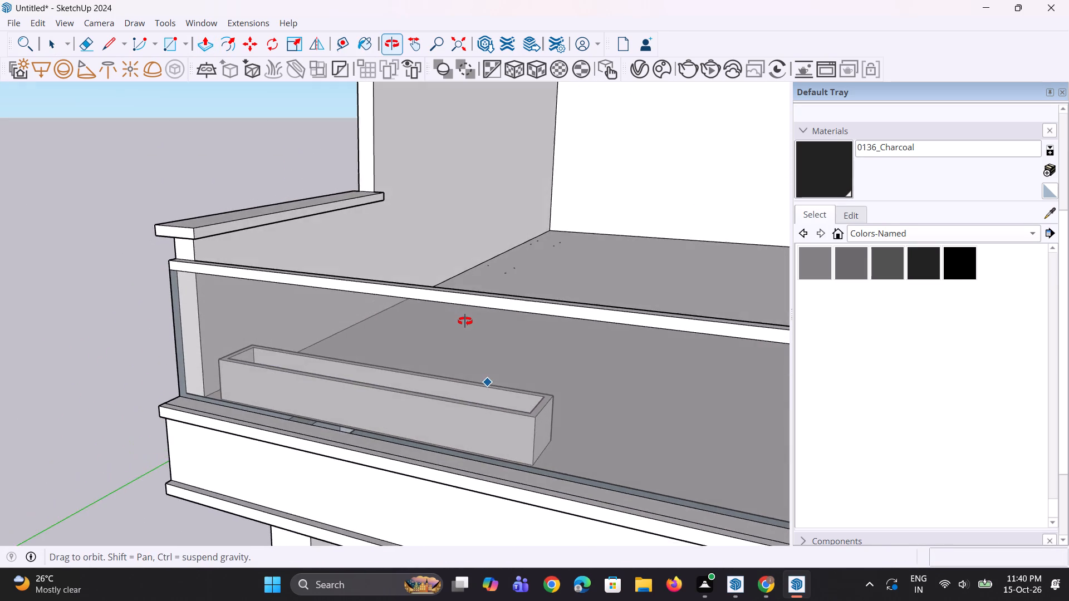
Scale the tall potted bamboo plant beside the building down uniformly to about 0.28.
{"action": "middle_click_drag", "start_coordinate": [465, 321], "coordinate": [478, 422]}
{"action": "scroll", "coordinate": [470, 421], "scroll_direction": "down", "scroll_amount": 5}
{"action": "middle_click_drag", "start_coordinate": [472, 422], "coordinate": [488, 422]}
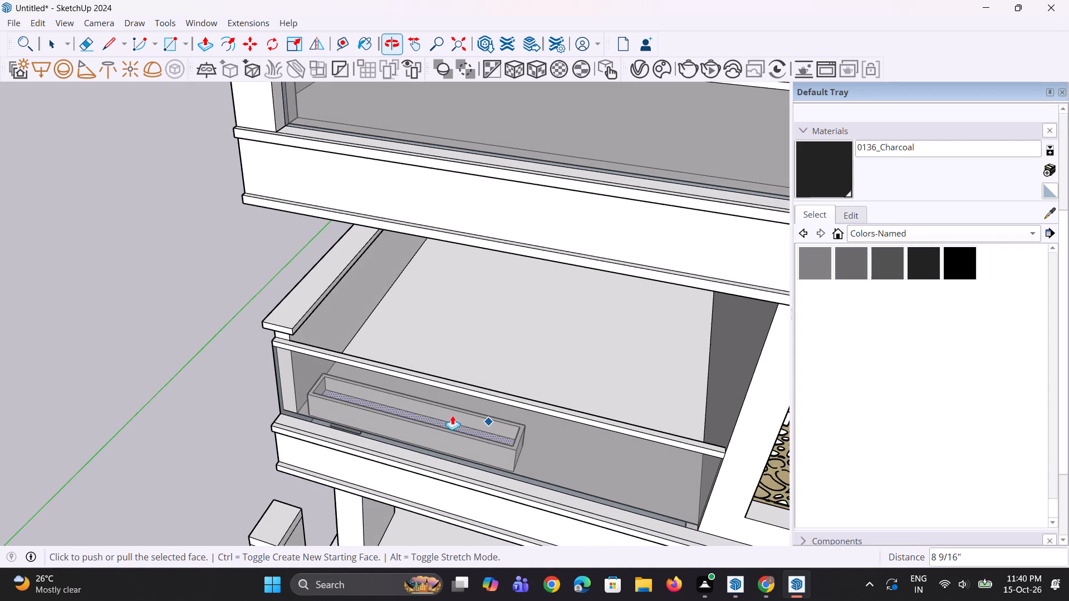
{"action": "scroll", "coordinate": [293, 398], "scroll_direction": "down", "scroll_amount": 10}
{"action": "middle_click_drag", "start_coordinate": [361, 403], "coordinate": [421, 364]}
{"action": "scroll", "coordinate": [238, 346], "scroll_direction": "down", "scroll_amount": 8}
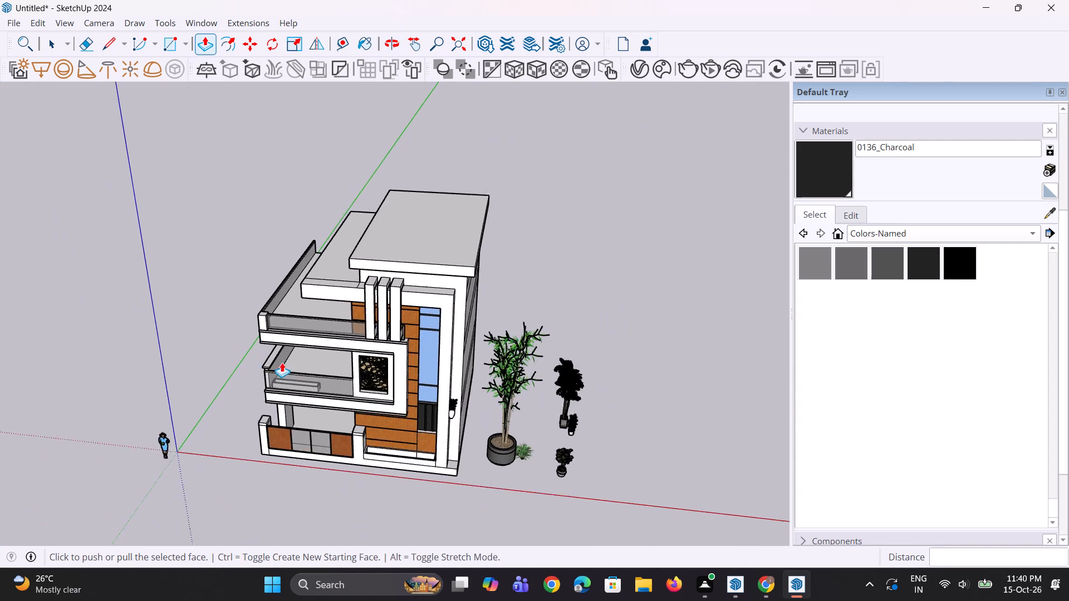
{"action": "middle_click_drag", "start_coordinate": [307, 366], "coordinate": [363, 345]}
{"action": "scroll", "coordinate": [316, 382], "scroll_direction": "up", "scroll_amount": 3}
{"action": "key", "text": "space"}
{"action": "key", "text": "space"}
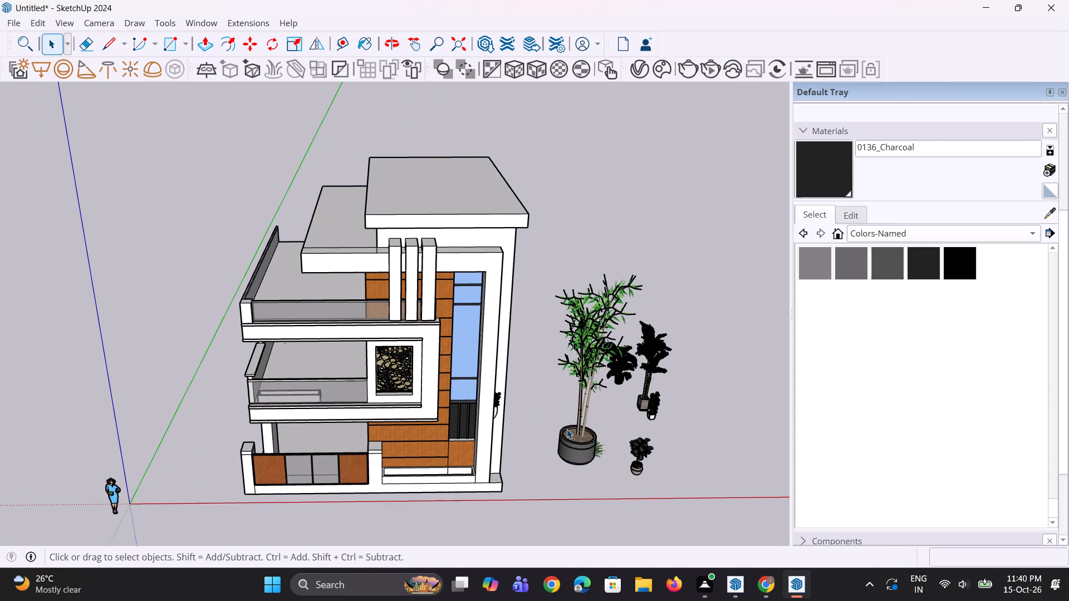
{"action": "left_click", "coordinate": [567, 429]}
{"action": "key", "text": "s"}
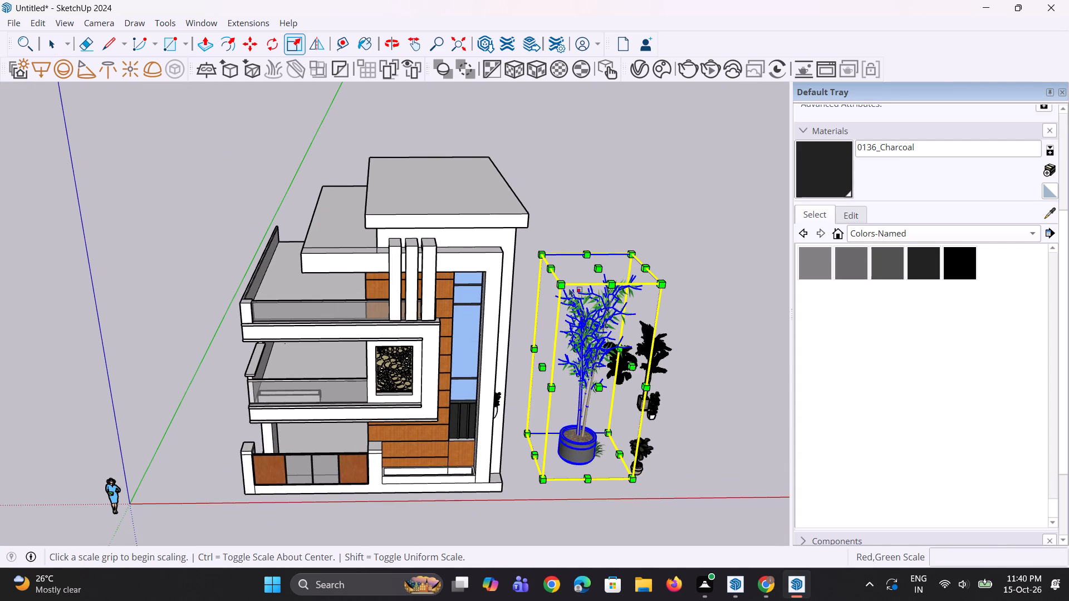
{"action": "left_click", "coordinate": [543, 255]}
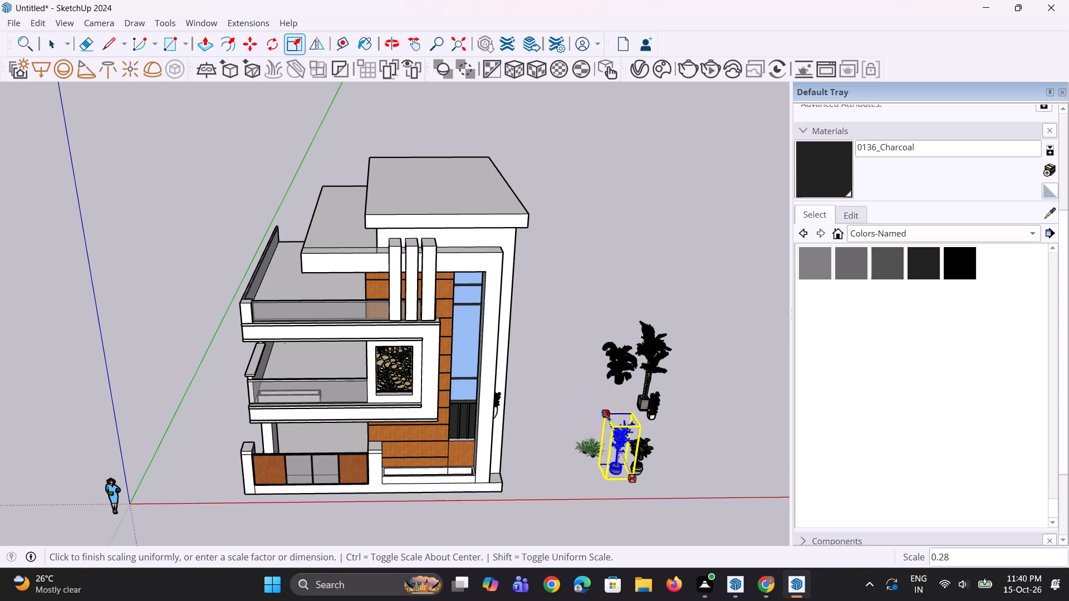
{"action": "left_click", "coordinate": [605, 416]}
Move the bamboo plant about 47' 9 13/16" to the outer end of the planter on the middle balcony.
{"action": "key", "text": "m"}
{"action": "left_click_drag", "start_coordinate": [628, 481], "coordinate": [623, 481]}
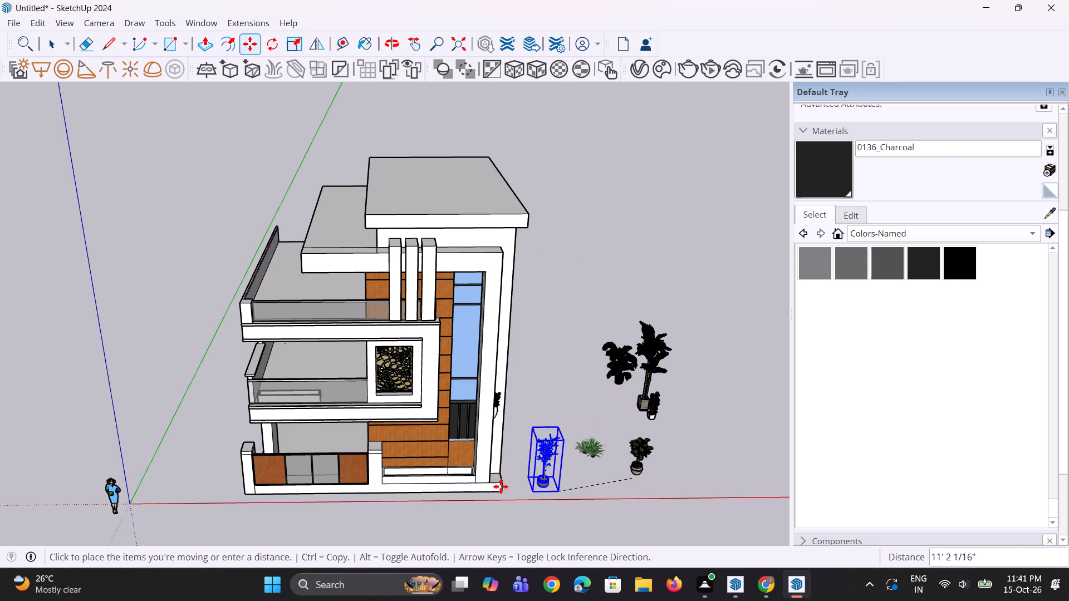
{"action": "scroll", "coordinate": [236, 426], "scroll_direction": "up", "scroll_amount": 3}
{"action": "scroll", "coordinate": [305, 382], "scroll_direction": "up", "scroll_amount": 2}
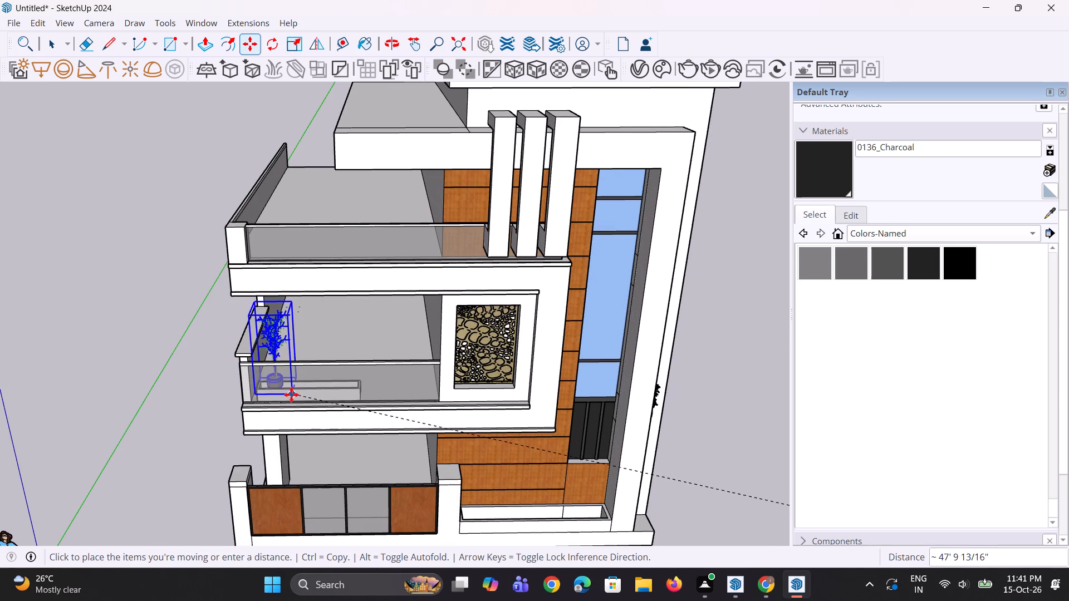
{"action": "left_click", "coordinate": [291, 395]}
Lower the bamboo plant about 1' 1 11/16" into the planter box behind the glass parapet.
{"action": "middle_click_drag", "start_coordinate": [249, 364], "coordinate": [295, 283]}
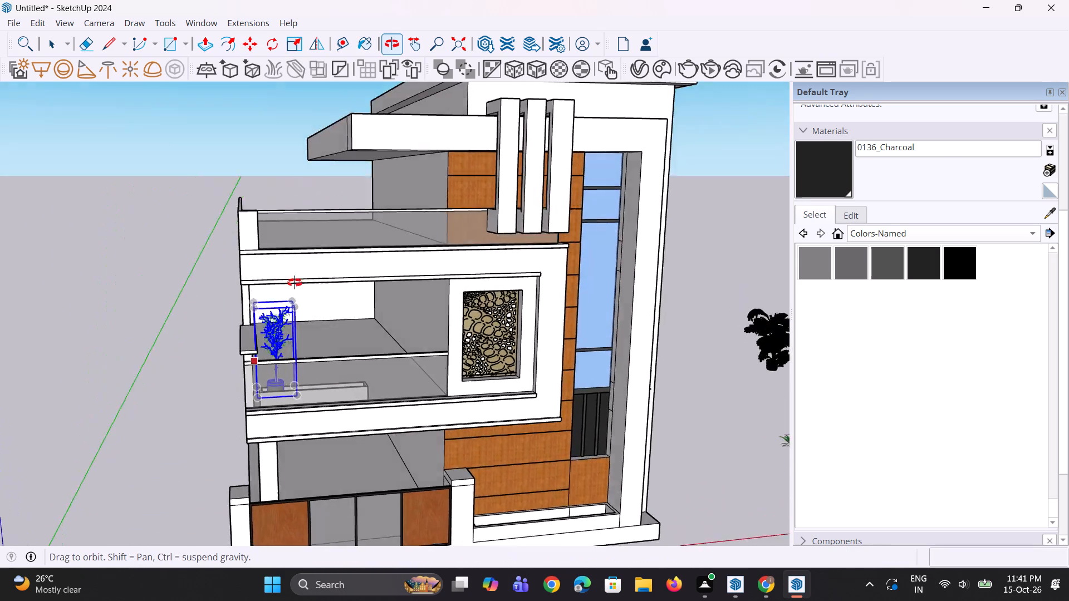
{"action": "middle_click_drag", "start_coordinate": [295, 283], "coordinate": [292, 280]}
{"action": "scroll", "coordinate": [291, 381], "scroll_direction": "up", "scroll_amount": 8}
{"action": "left_click", "coordinate": [293, 396]}
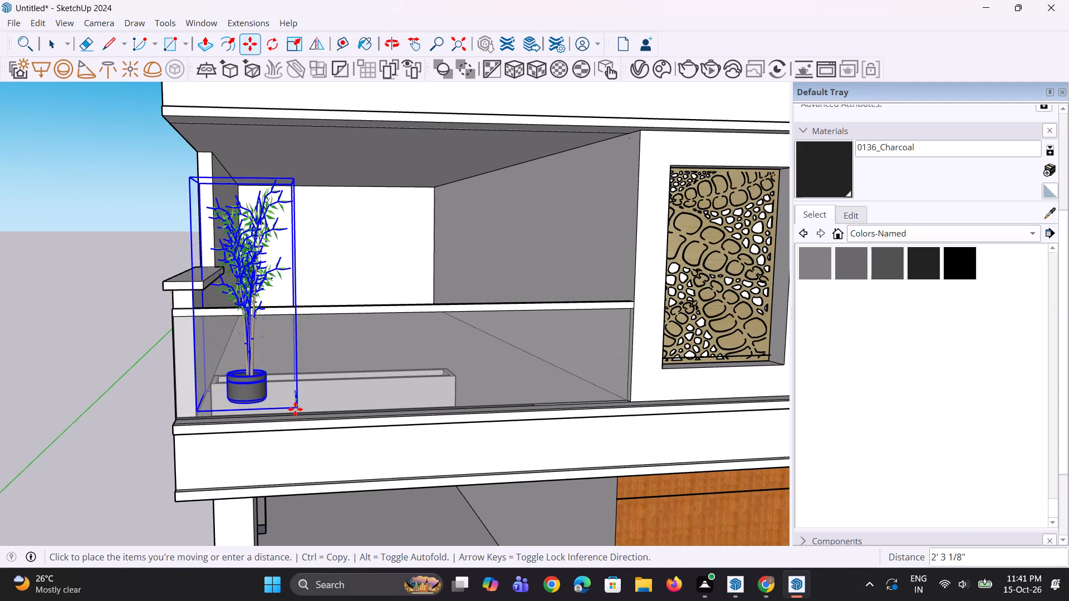
{"action": "key", "text": "Escape"}
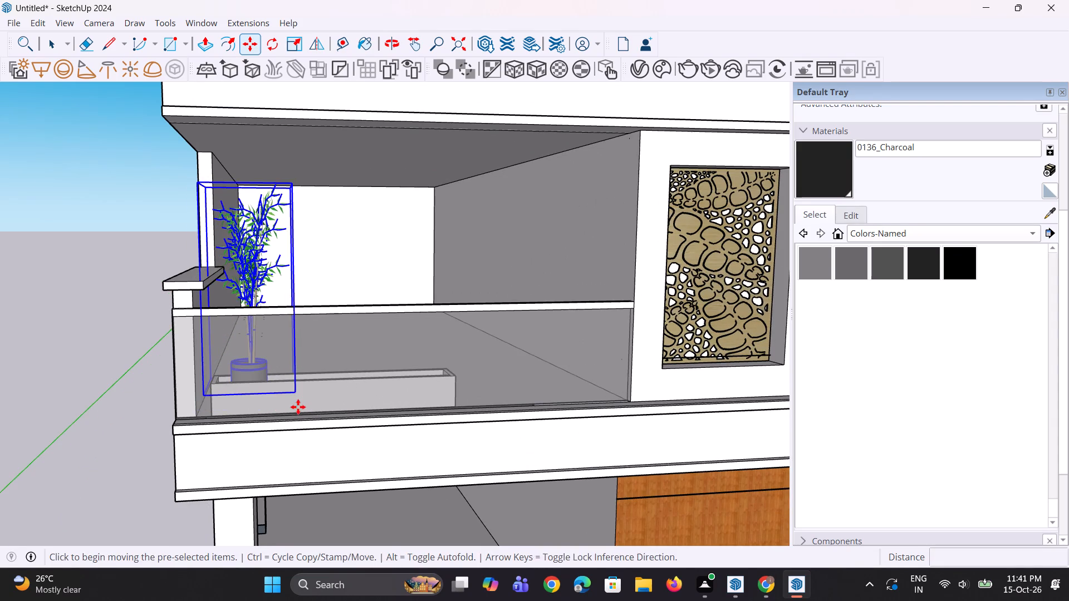
{"action": "middle_click_drag", "start_coordinate": [297, 406], "coordinate": [286, 337]}
{"action": "scroll", "coordinate": [286, 336], "scroll_direction": "up", "scroll_amount": 1}
{"action": "left_click", "coordinate": [292, 380]}
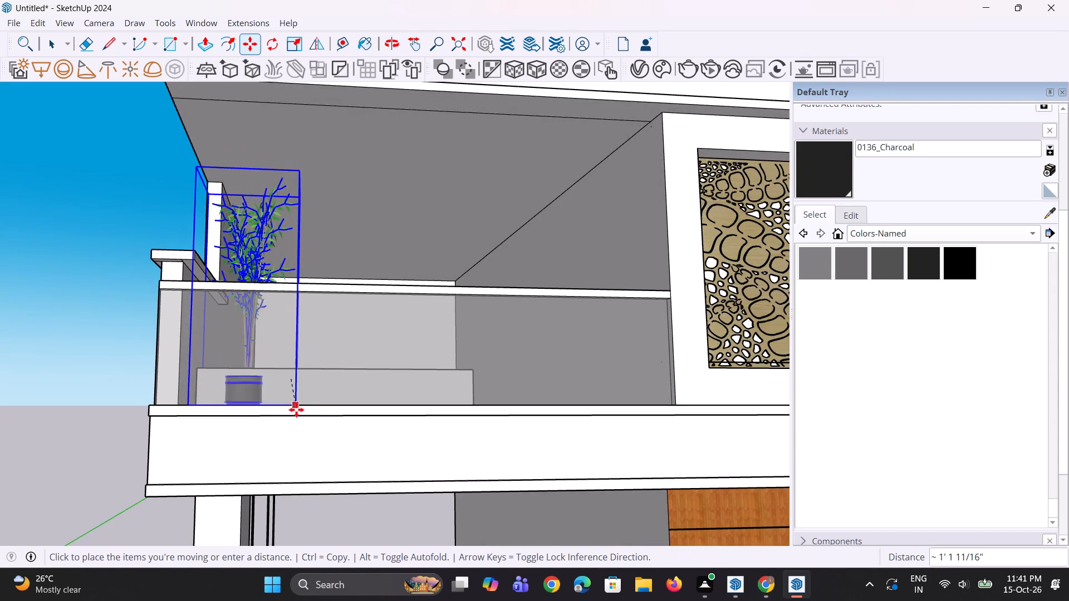
{"action": "left_click", "coordinate": [296, 412]}
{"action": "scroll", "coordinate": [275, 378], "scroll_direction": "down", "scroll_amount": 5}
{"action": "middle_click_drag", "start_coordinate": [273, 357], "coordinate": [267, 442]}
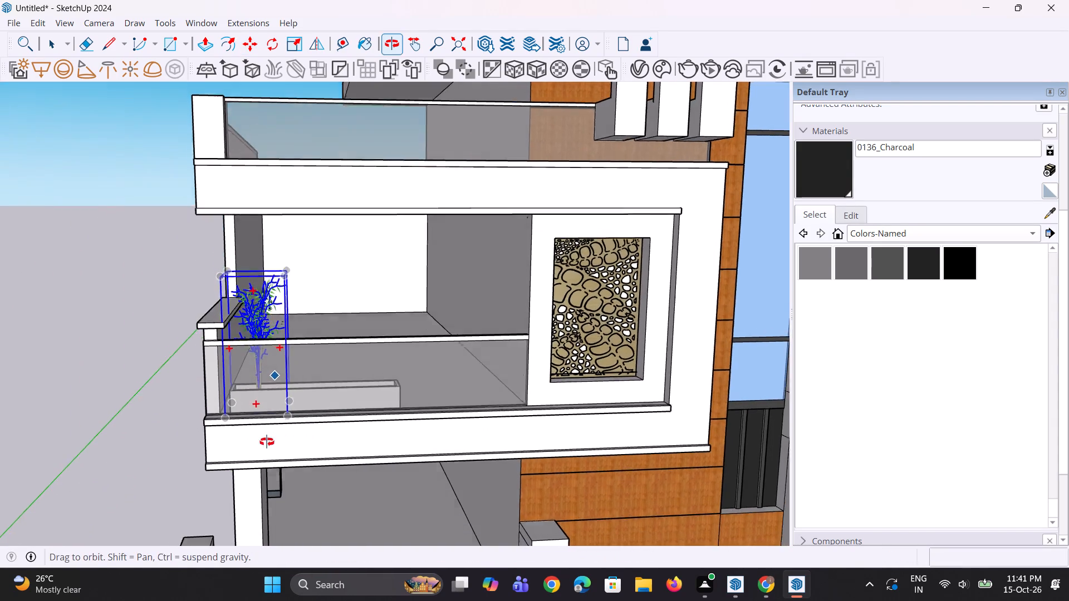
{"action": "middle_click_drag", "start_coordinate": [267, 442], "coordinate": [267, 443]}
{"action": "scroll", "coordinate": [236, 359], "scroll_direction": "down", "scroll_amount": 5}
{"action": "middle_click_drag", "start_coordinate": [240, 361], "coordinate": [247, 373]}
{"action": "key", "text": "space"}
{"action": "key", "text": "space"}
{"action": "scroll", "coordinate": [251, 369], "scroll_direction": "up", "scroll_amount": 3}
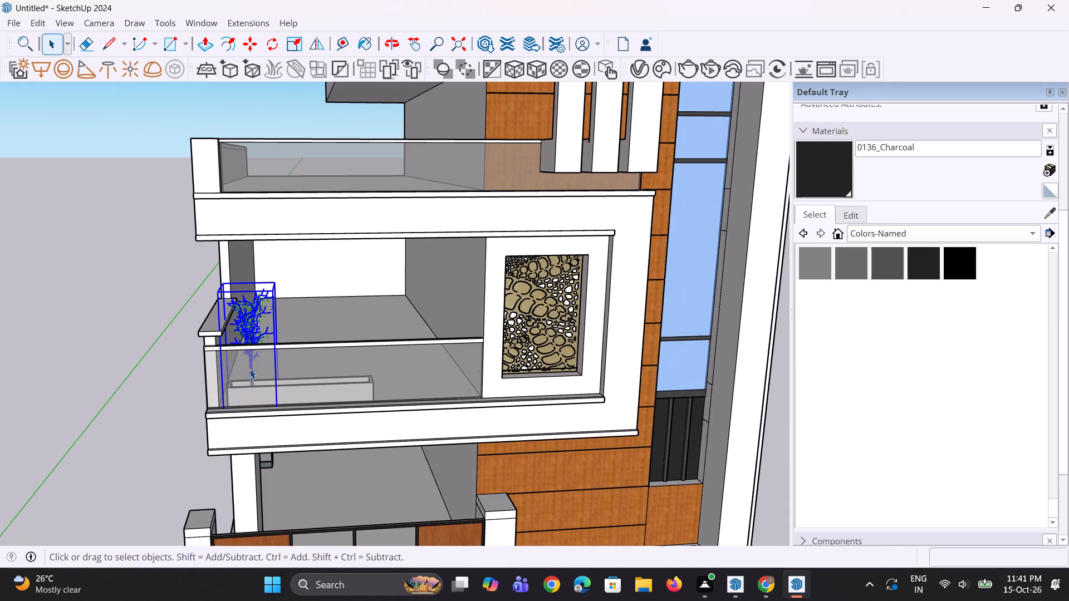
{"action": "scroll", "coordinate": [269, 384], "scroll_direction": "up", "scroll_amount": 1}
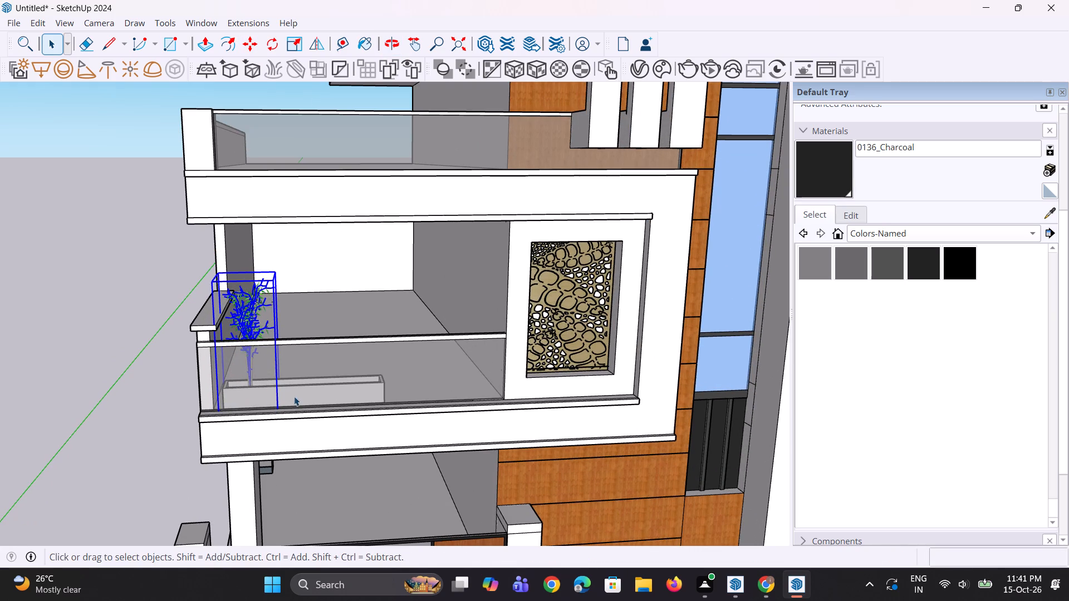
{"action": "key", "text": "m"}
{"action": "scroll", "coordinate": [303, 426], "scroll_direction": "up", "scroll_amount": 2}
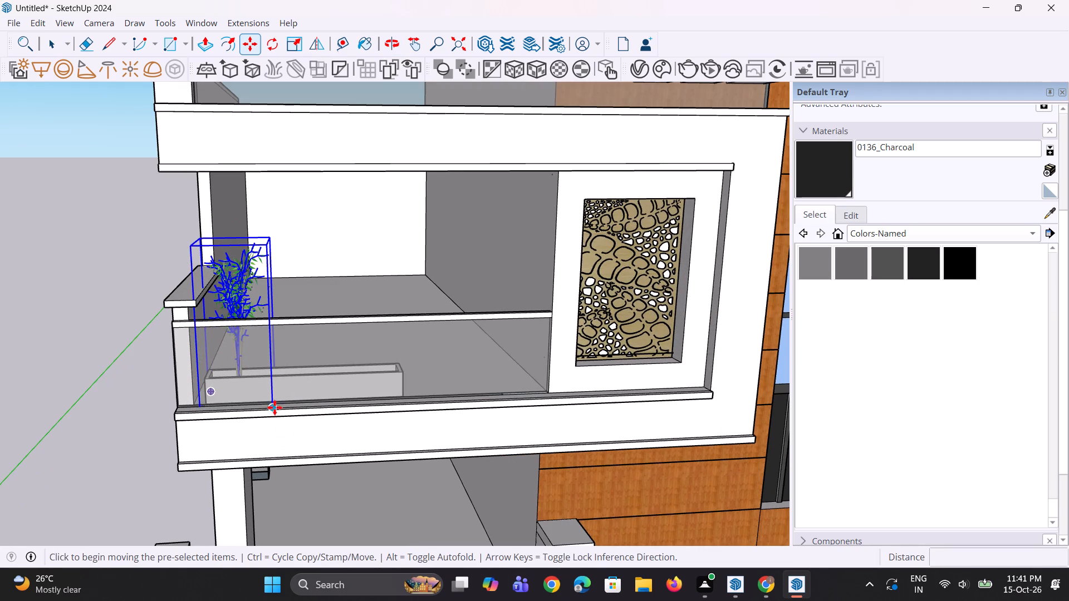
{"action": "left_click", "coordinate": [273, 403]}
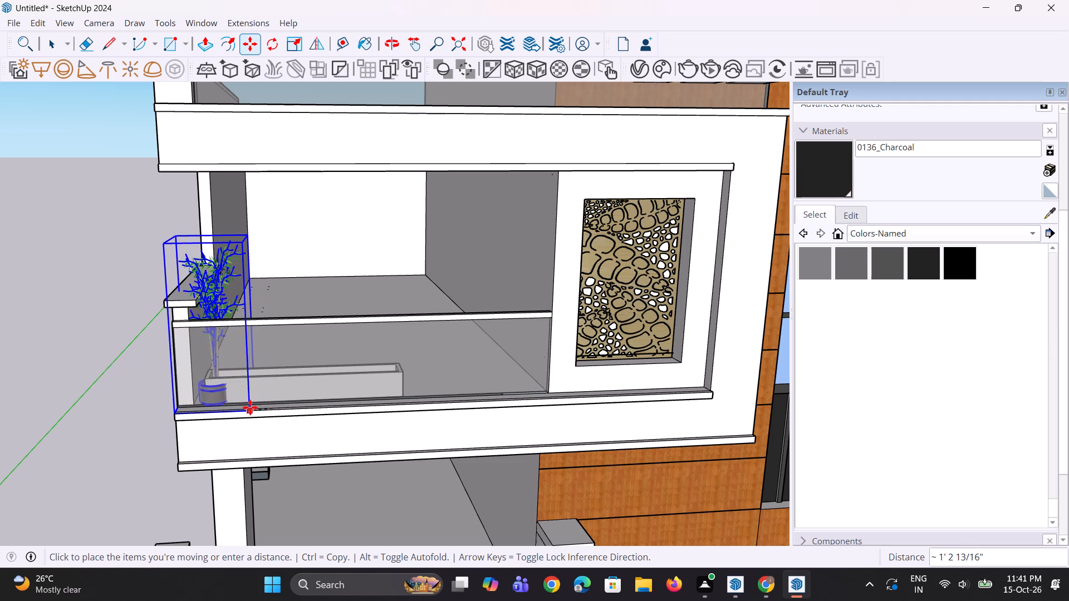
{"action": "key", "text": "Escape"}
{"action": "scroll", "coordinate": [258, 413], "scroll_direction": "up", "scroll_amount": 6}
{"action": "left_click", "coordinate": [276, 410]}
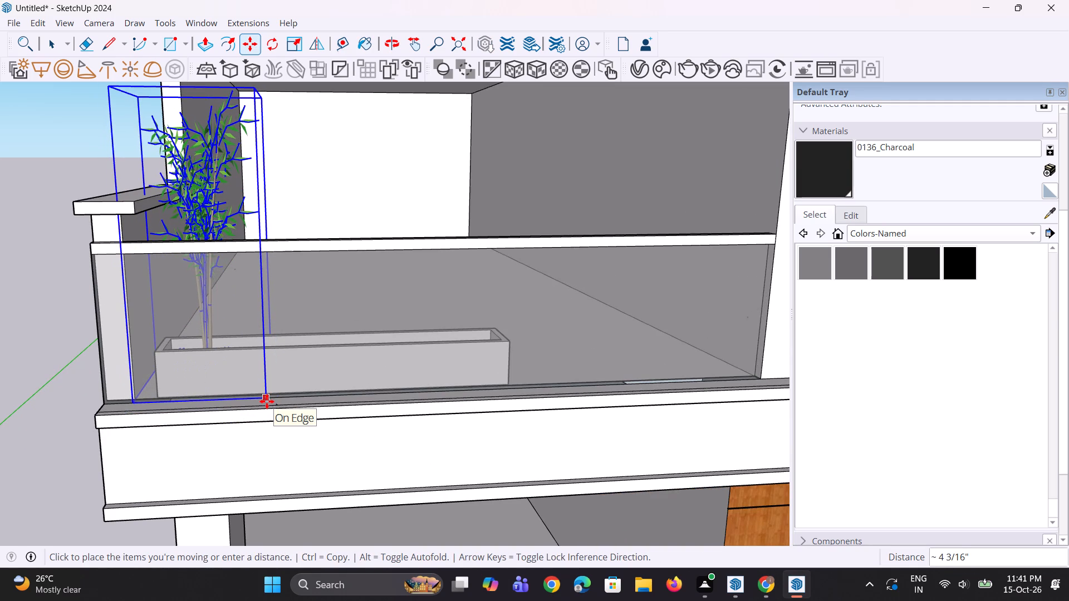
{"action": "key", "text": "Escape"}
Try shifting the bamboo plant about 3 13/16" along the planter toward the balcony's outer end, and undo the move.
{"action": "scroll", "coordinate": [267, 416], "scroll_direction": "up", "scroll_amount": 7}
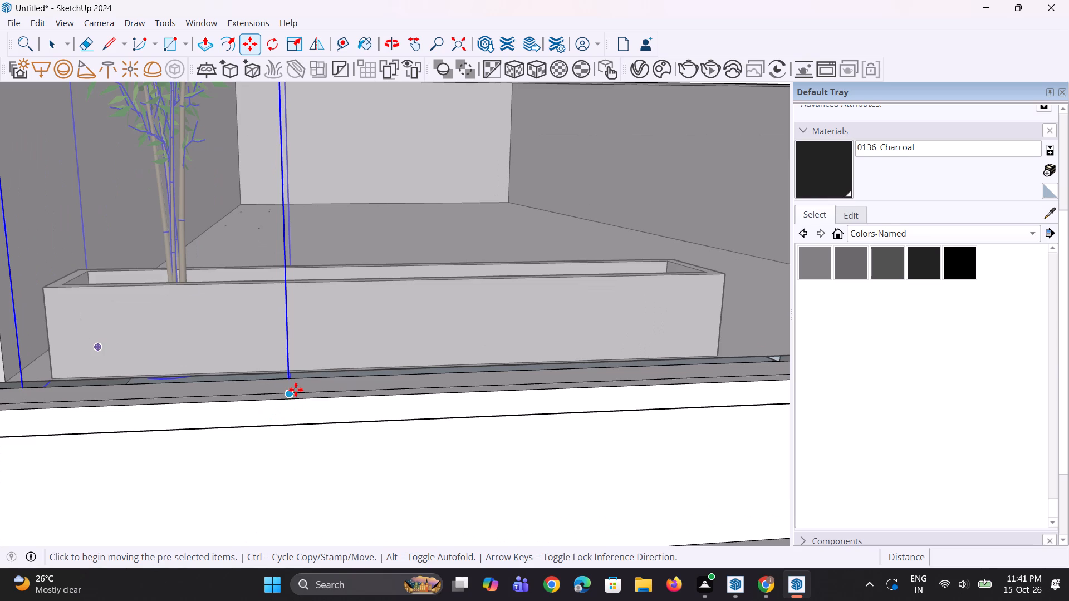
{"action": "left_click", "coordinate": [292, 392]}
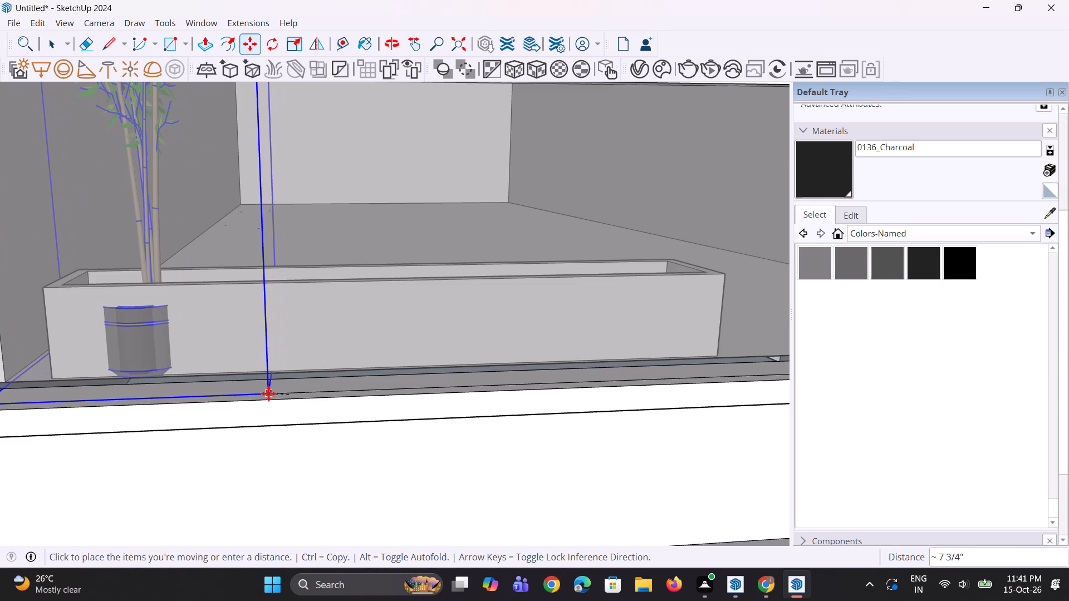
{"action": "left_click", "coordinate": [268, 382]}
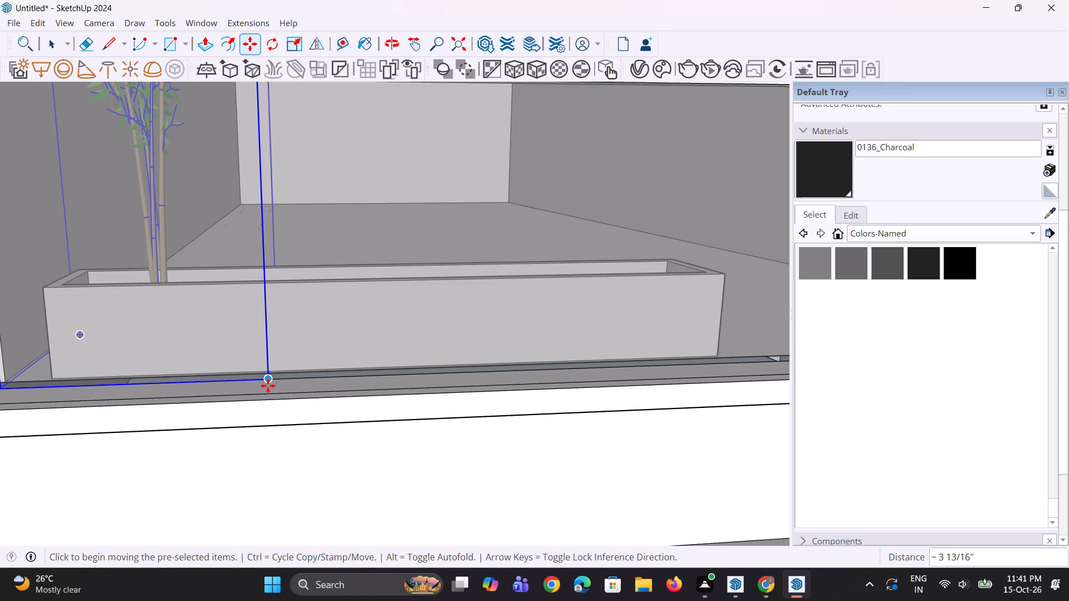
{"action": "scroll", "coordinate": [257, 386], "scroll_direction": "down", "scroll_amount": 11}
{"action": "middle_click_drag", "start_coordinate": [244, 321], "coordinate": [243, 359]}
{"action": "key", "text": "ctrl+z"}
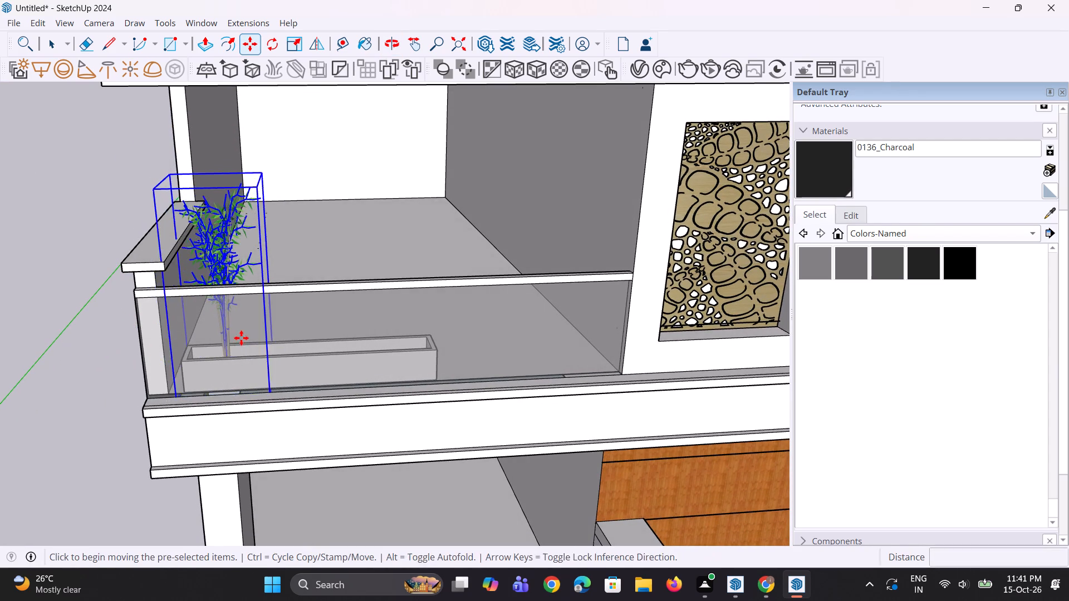
Move the bamboo plant about 5 1/16" toward the balcony's outer end, keeping it in the planter.
{"action": "scroll", "coordinate": [241, 314], "scroll_direction": "down", "scroll_amount": 4}
{"action": "scroll", "coordinate": [258, 374], "scroll_direction": "up", "scroll_amount": 8}
{"action": "left_click", "coordinate": [258, 374]}
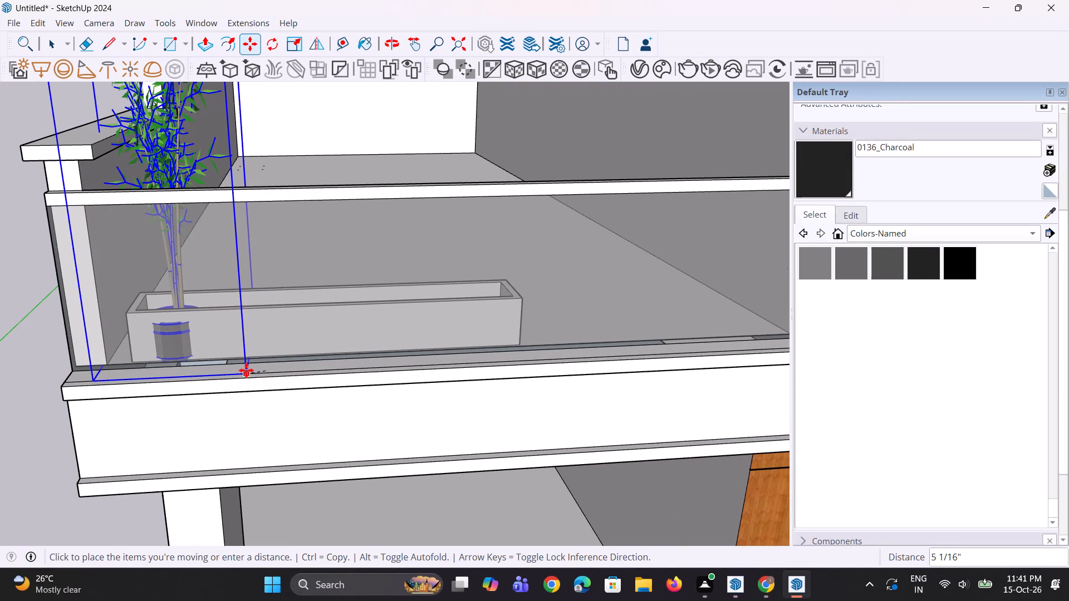
{"action": "left_click", "coordinate": [246, 370]}
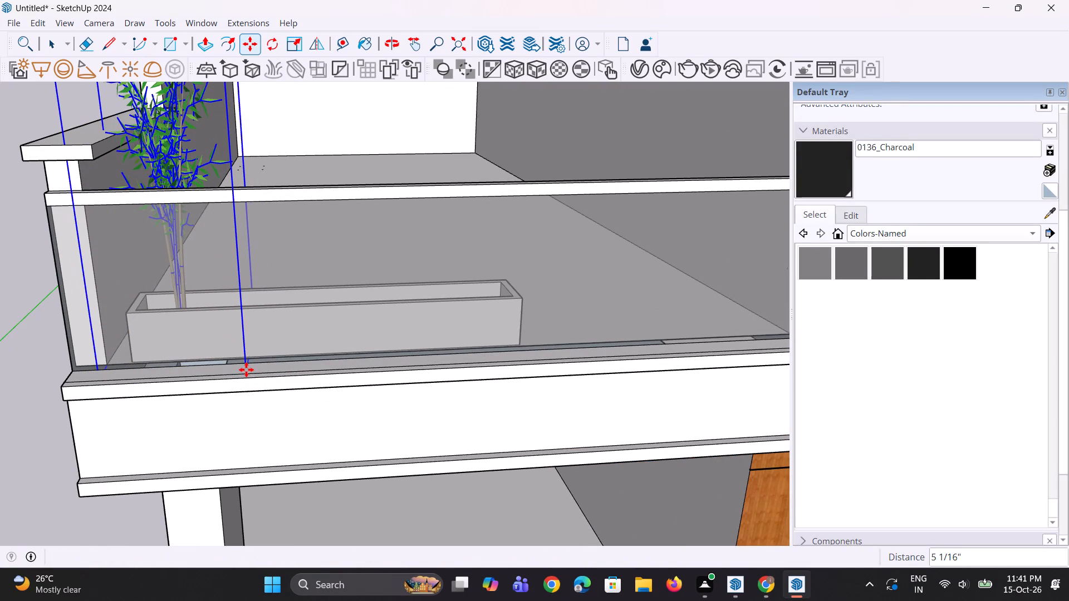
Copy the bamboo plant about 1' 5/16" along the planter to stand beside the first one.
{"action": "scroll", "coordinate": [246, 370], "scroll_direction": "down", "scroll_amount": 6}
{"action": "middle_click_drag", "start_coordinate": [246, 356], "coordinate": [246, 336]}
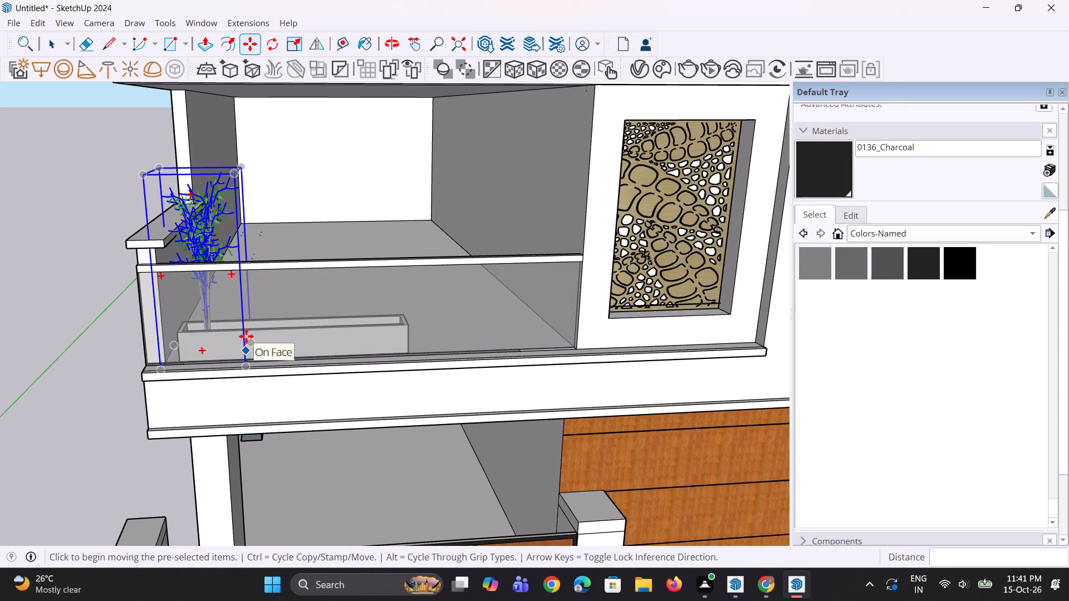
{"action": "key", "text": "m"}
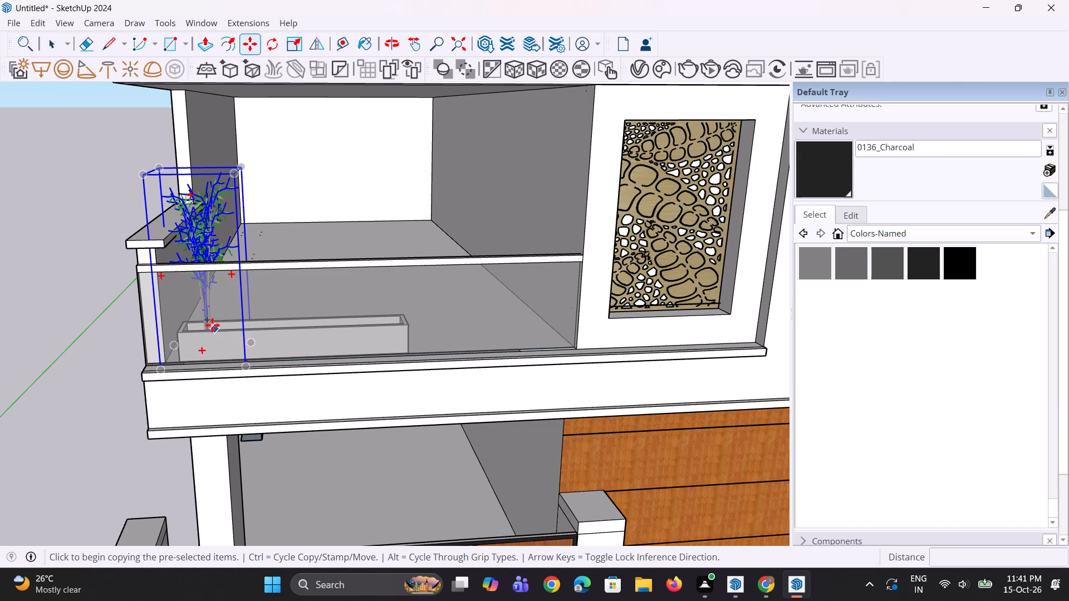
{"action": "left_click", "coordinate": [210, 322]}
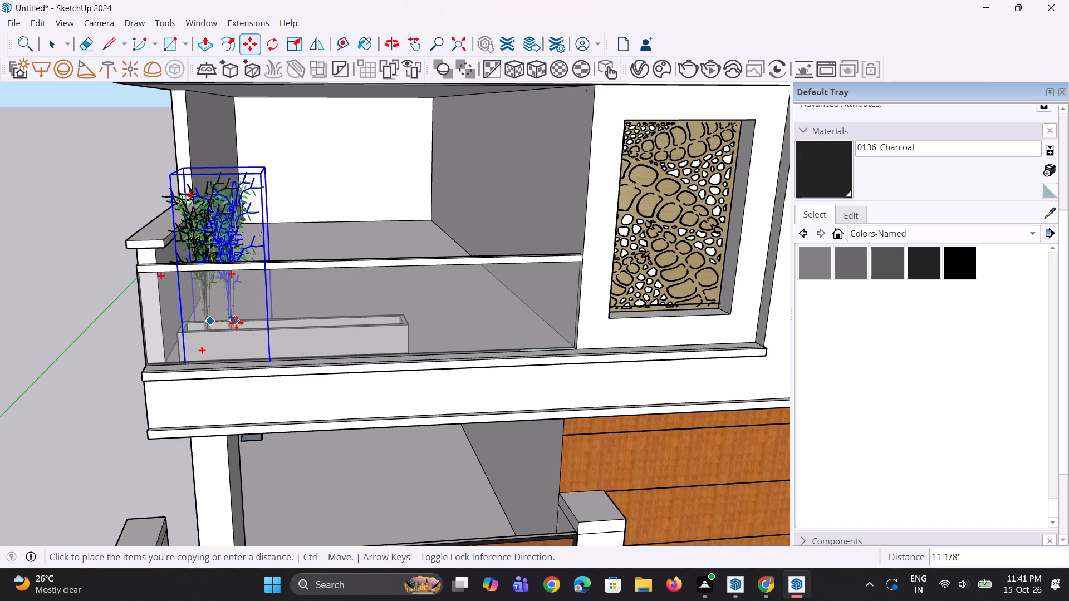
{"action": "left_click", "coordinate": [239, 323]}
{"action": "scroll", "coordinate": [239, 323], "scroll_direction": "down", "scroll_amount": 5}
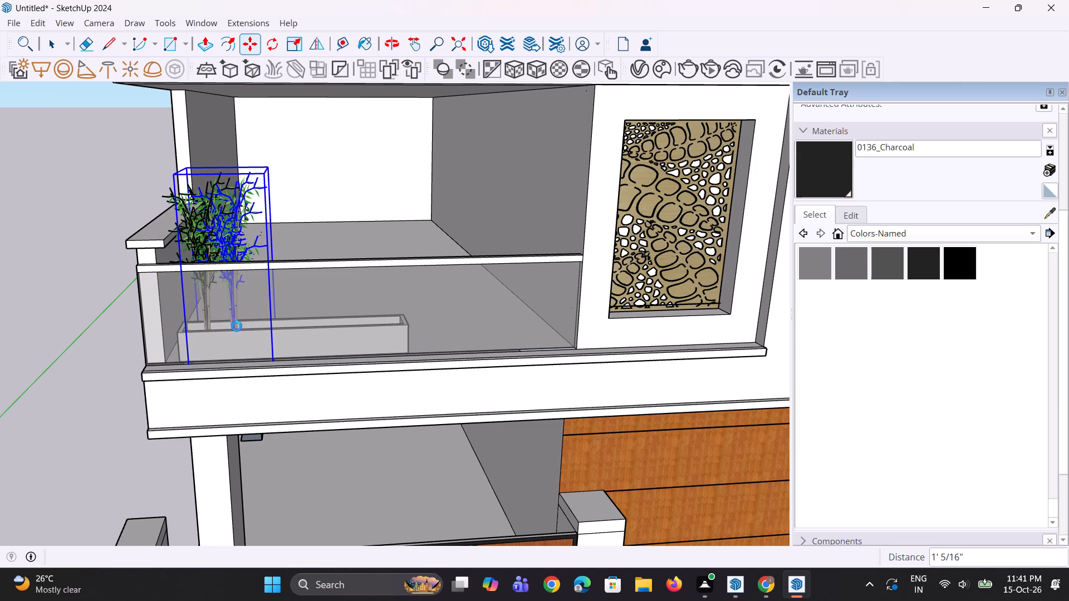
{"action": "key", "text": "space"}
{"action": "key", "text": "space"}
{"action": "left_click", "coordinate": [105, 334]}
Move the bushy potted palm beside the building about 51' 8 3/16" to the middle balcony's planter, next to the bamboo plants.
{"action": "scroll", "coordinate": [105, 334], "scroll_direction": "down", "scroll_amount": 5}
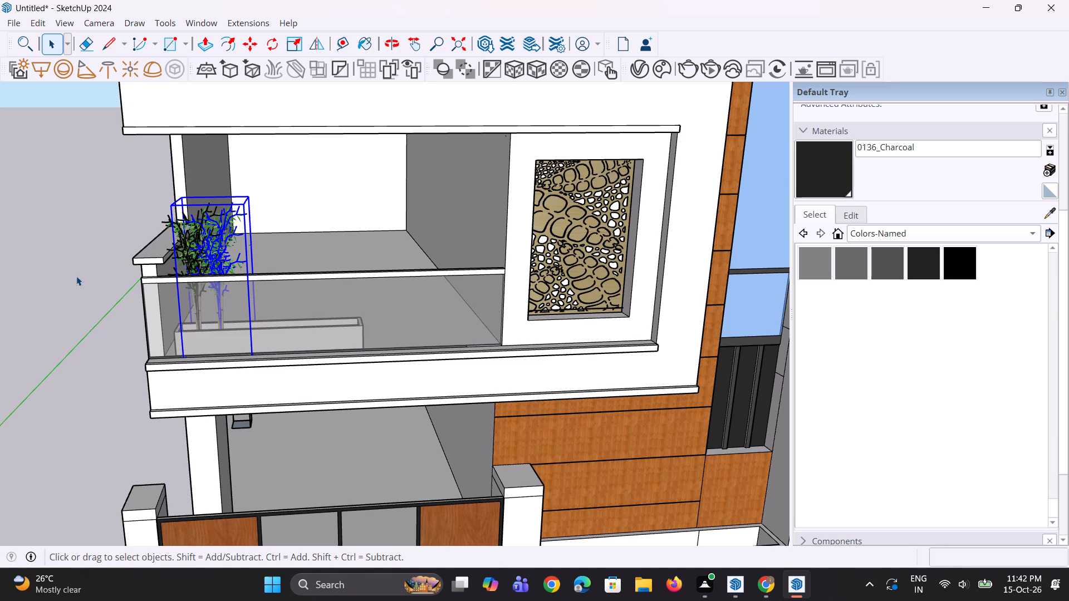
{"action": "scroll", "coordinate": [71, 262], "scroll_direction": "down", "scroll_amount": 6}
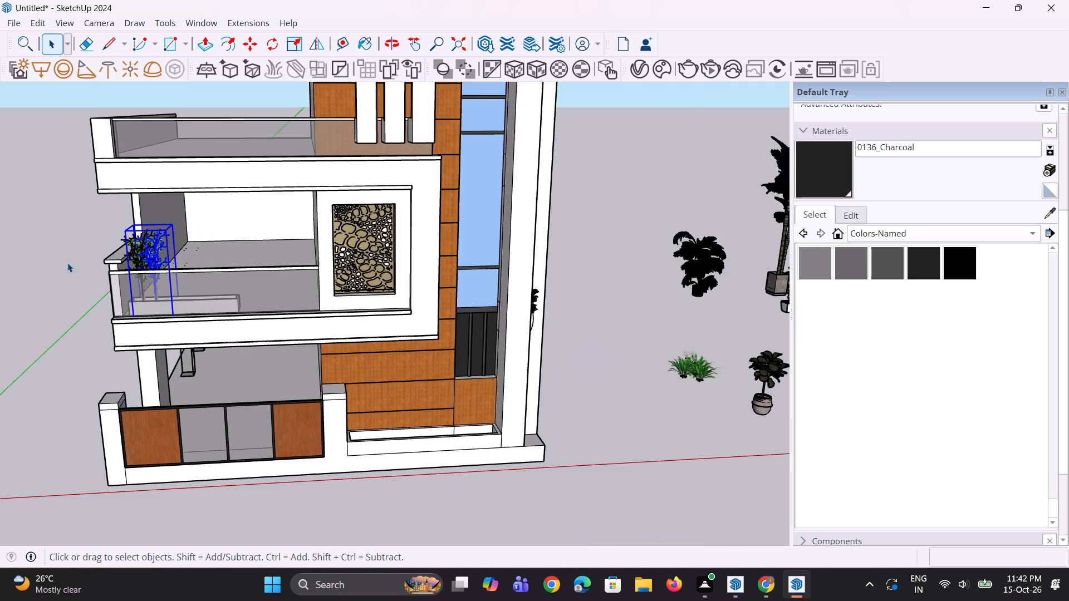
{"action": "scroll", "coordinate": [80, 262], "scroll_direction": "down", "scroll_amount": 4}
{"action": "scroll", "coordinate": [574, 233], "scroll_direction": "up", "scroll_amount": 2}
{"action": "left_click", "coordinate": [539, 272]}
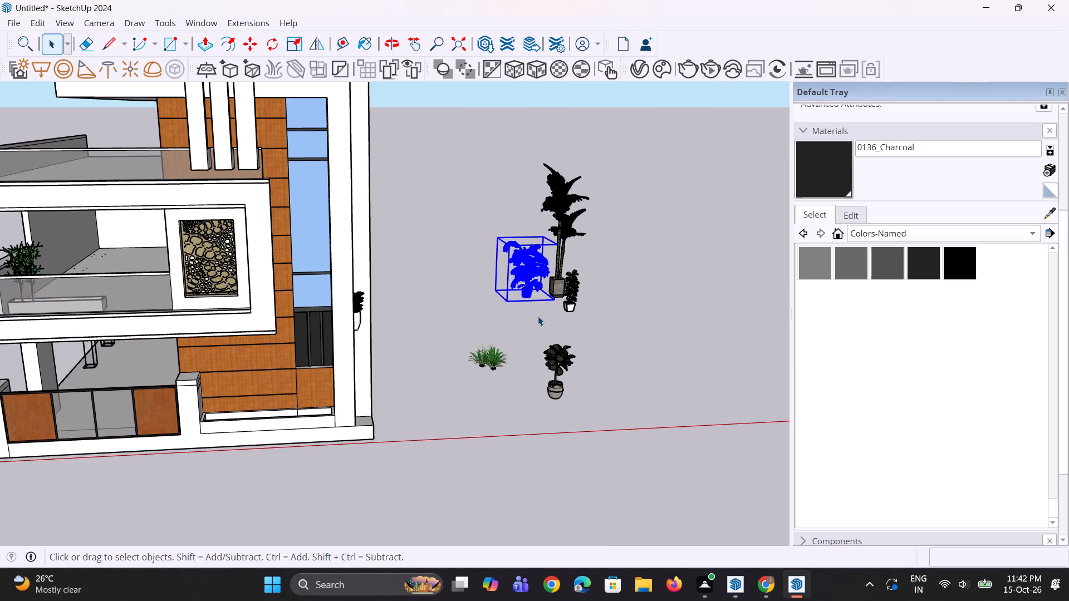
{"action": "key", "text": "m"}
{"action": "left_click", "coordinate": [538, 295]}
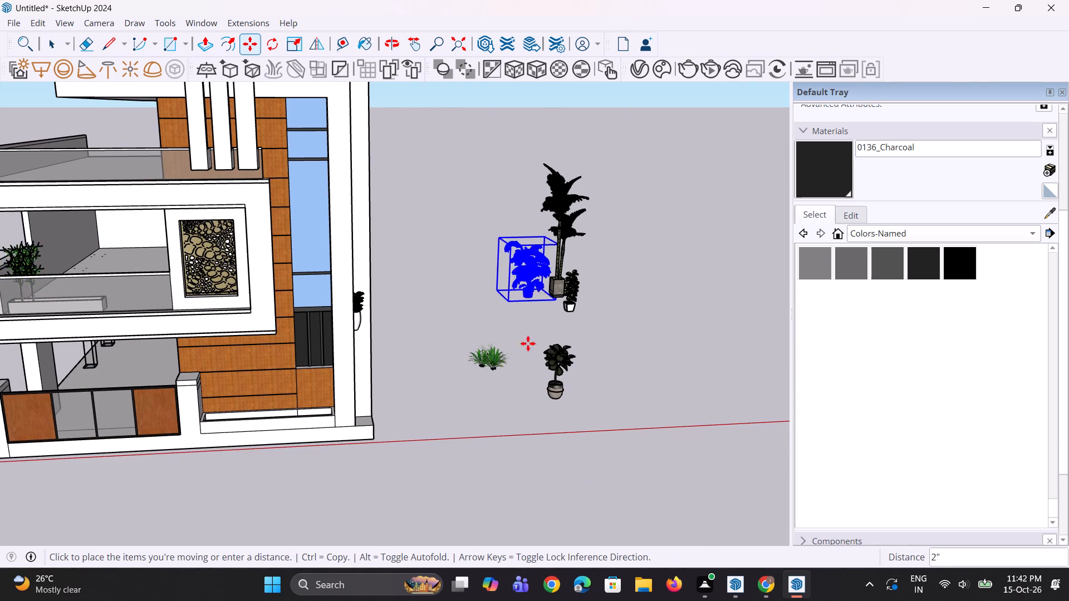
{"action": "scroll", "coordinate": [533, 341], "scroll_direction": "down", "scroll_amount": 6}
{"action": "scroll", "coordinate": [232, 362], "scroll_direction": "up", "scroll_amount": 3}
{"action": "scroll", "coordinate": [190, 321], "scroll_direction": "up", "scroll_amount": 3}
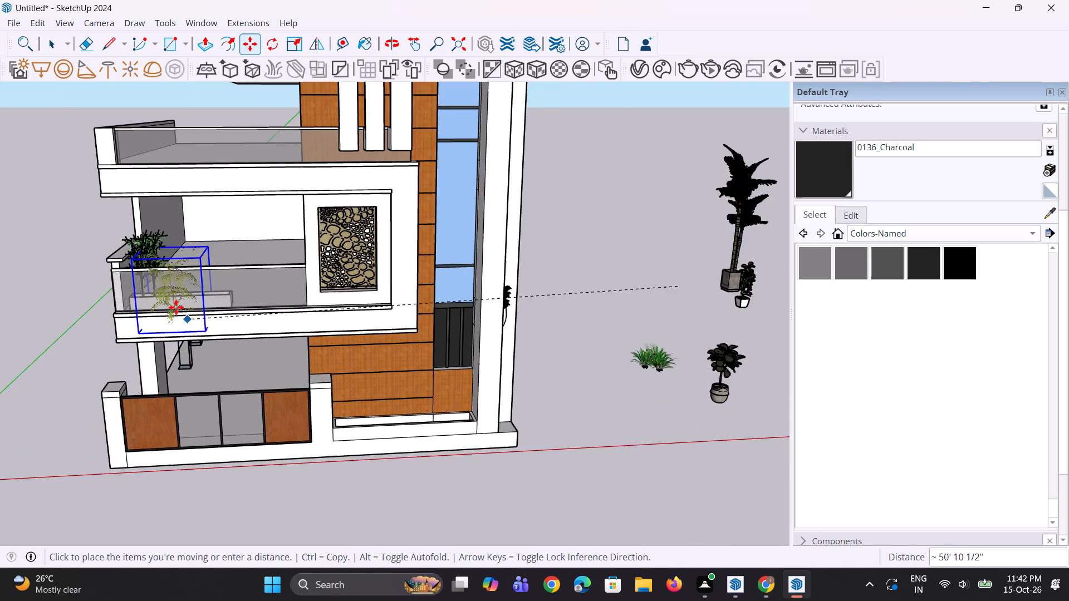
{"action": "scroll", "coordinate": [176, 307], "scroll_direction": "up", "scroll_amount": 3}
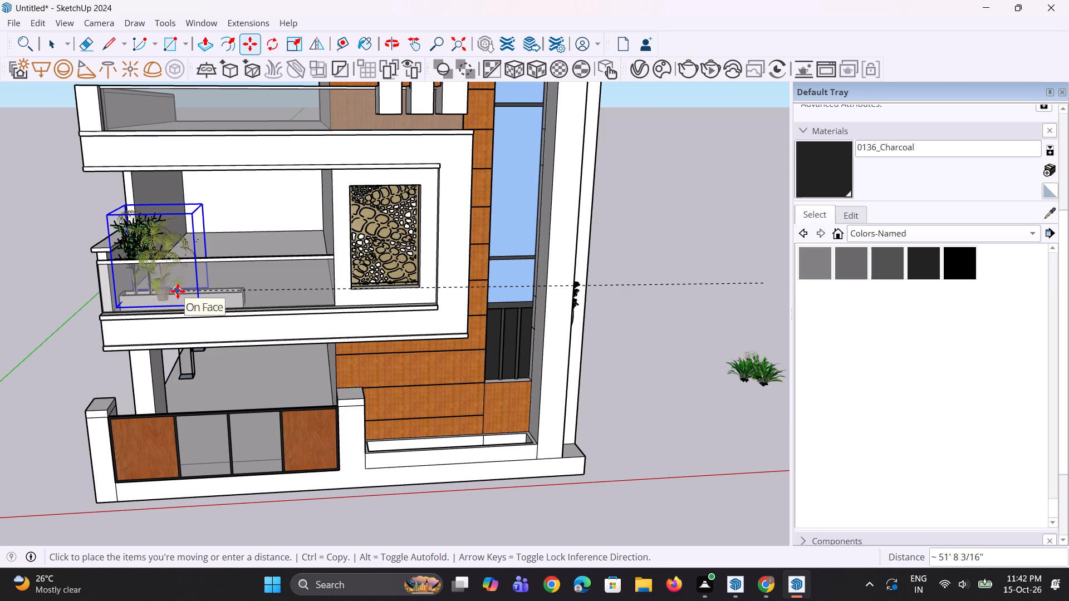
{"action": "left_click", "coordinate": [178, 286]}
{"action": "middle_click_drag", "start_coordinate": [153, 316], "coordinate": [173, 293]}
{"action": "scroll", "coordinate": [167, 305], "scroll_direction": "up", "scroll_amount": 12}
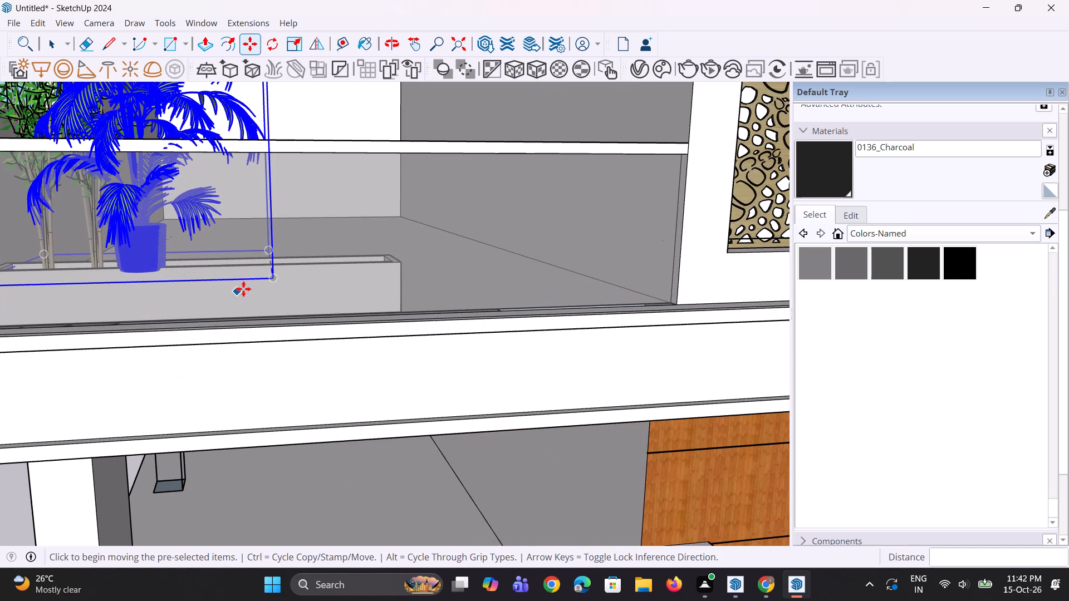
{"action": "scroll", "coordinate": [227, 261], "scroll_direction": "down", "scroll_amount": 5}
{"action": "middle_click_drag", "start_coordinate": [158, 217], "coordinate": [460, 334]}
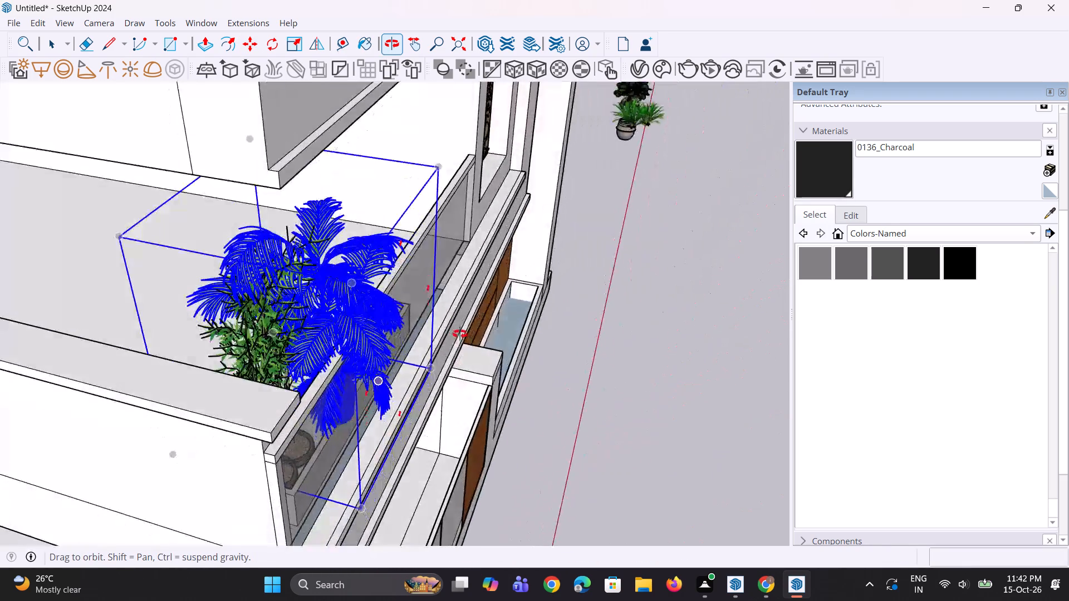
Shift the bushy potted palm in two moves to seat it in the planter beside the bamboo, the second about 5 7/16".
{"action": "middle_click_drag", "start_coordinate": [460, 334], "coordinate": [460, 333]}
{"action": "scroll", "coordinate": [393, 455], "scroll_direction": "up", "scroll_amount": 2}
{"action": "left_click", "coordinate": [349, 501]}
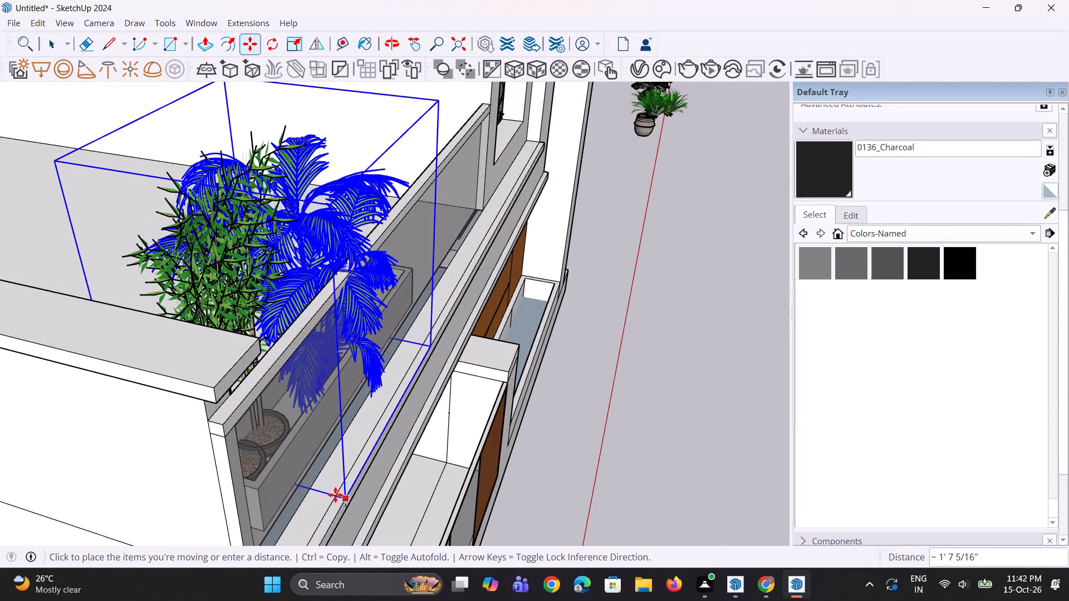
{"action": "left_click", "coordinate": [330, 499]}
{"action": "middle_click_drag", "start_coordinate": [325, 441], "coordinate": [179, 380]}
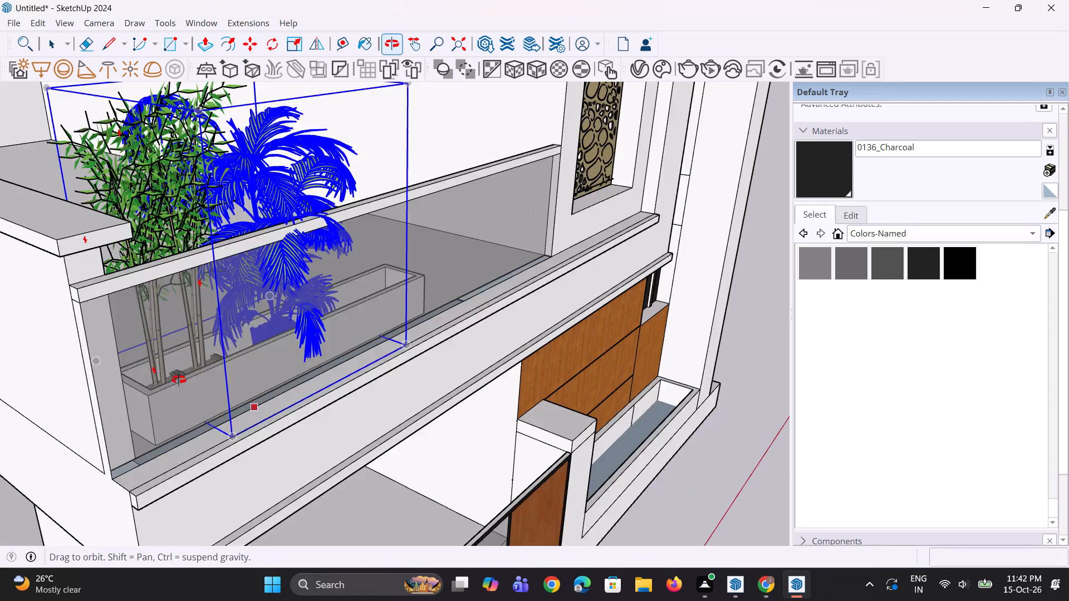
{"action": "middle_click_drag", "start_coordinate": [179, 380], "coordinate": [149, 360]}
{"action": "scroll", "coordinate": [244, 342], "scroll_direction": "up", "scroll_amount": 2}
{"action": "left_click", "coordinate": [423, 342]}
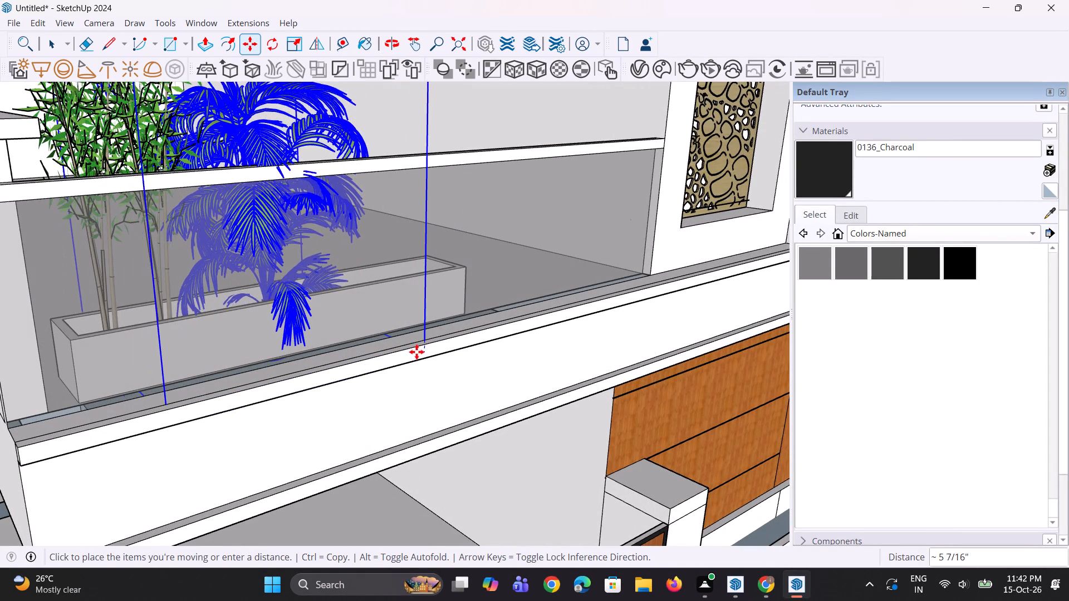
{"action": "left_click", "coordinate": [415, 351]}
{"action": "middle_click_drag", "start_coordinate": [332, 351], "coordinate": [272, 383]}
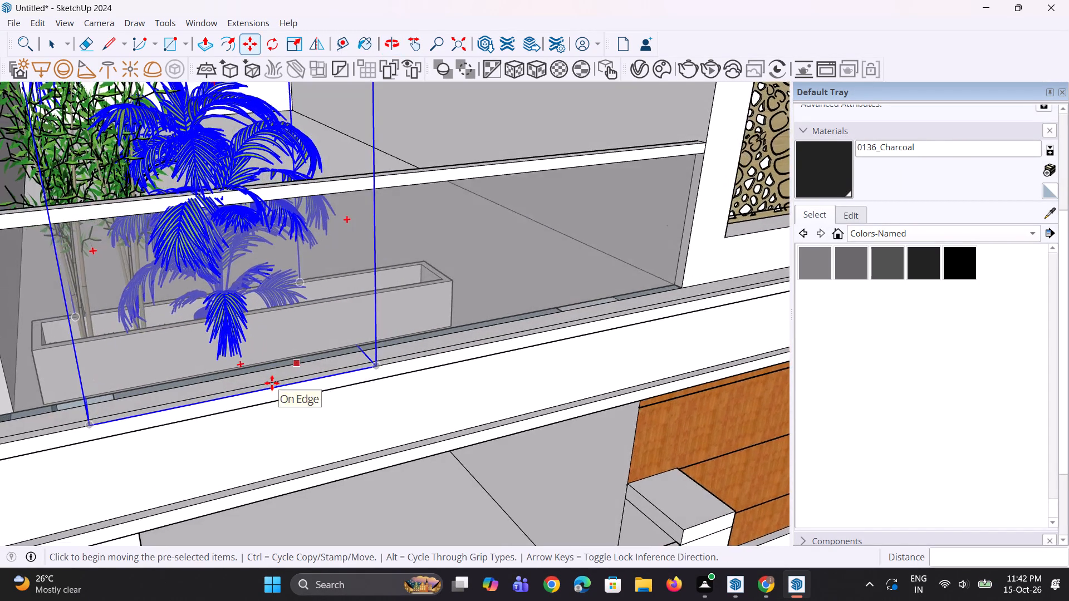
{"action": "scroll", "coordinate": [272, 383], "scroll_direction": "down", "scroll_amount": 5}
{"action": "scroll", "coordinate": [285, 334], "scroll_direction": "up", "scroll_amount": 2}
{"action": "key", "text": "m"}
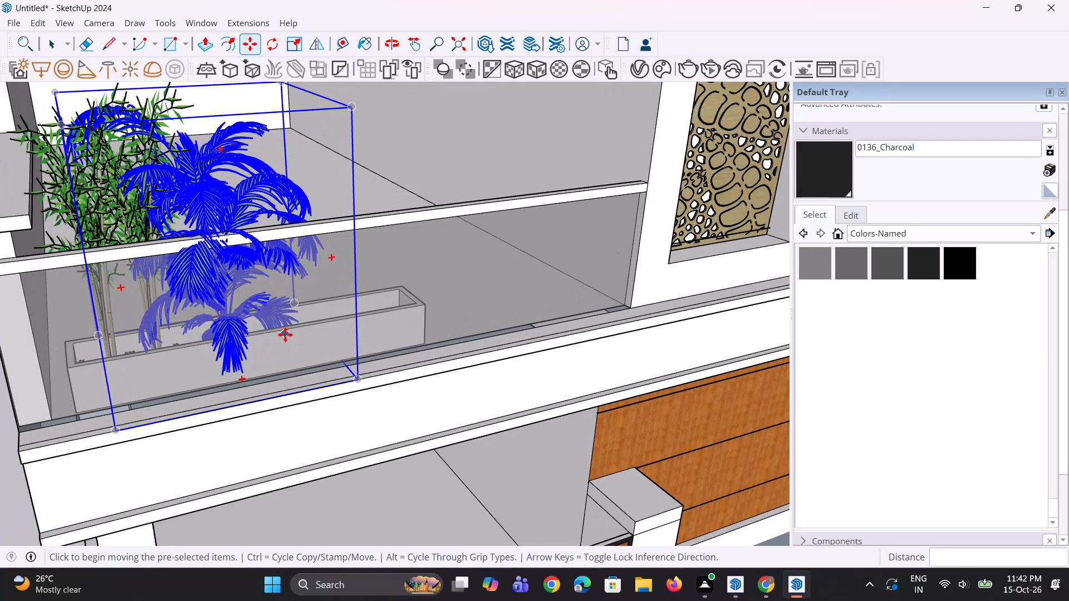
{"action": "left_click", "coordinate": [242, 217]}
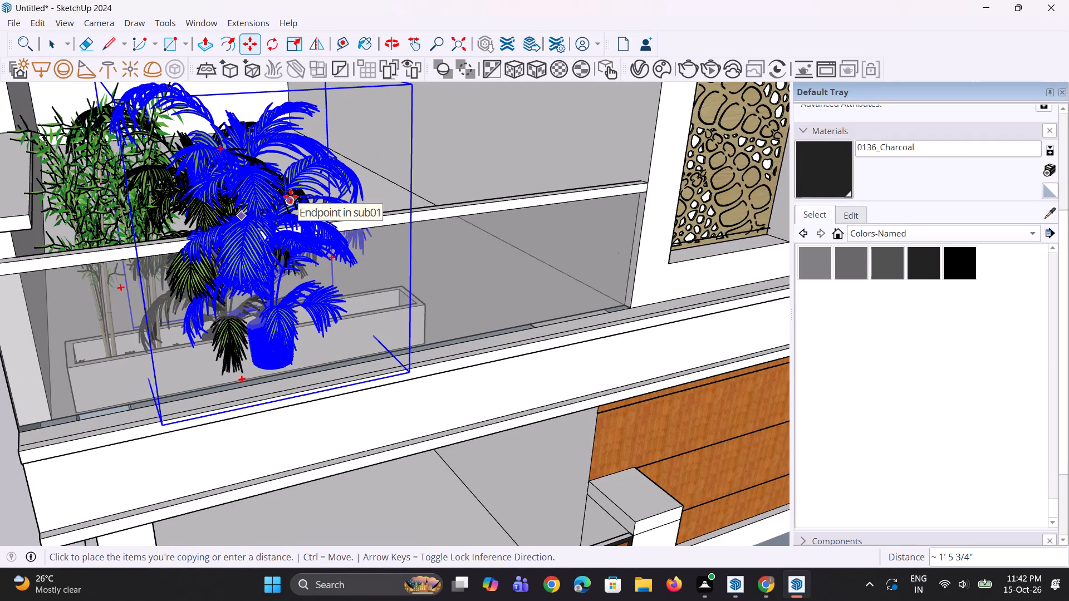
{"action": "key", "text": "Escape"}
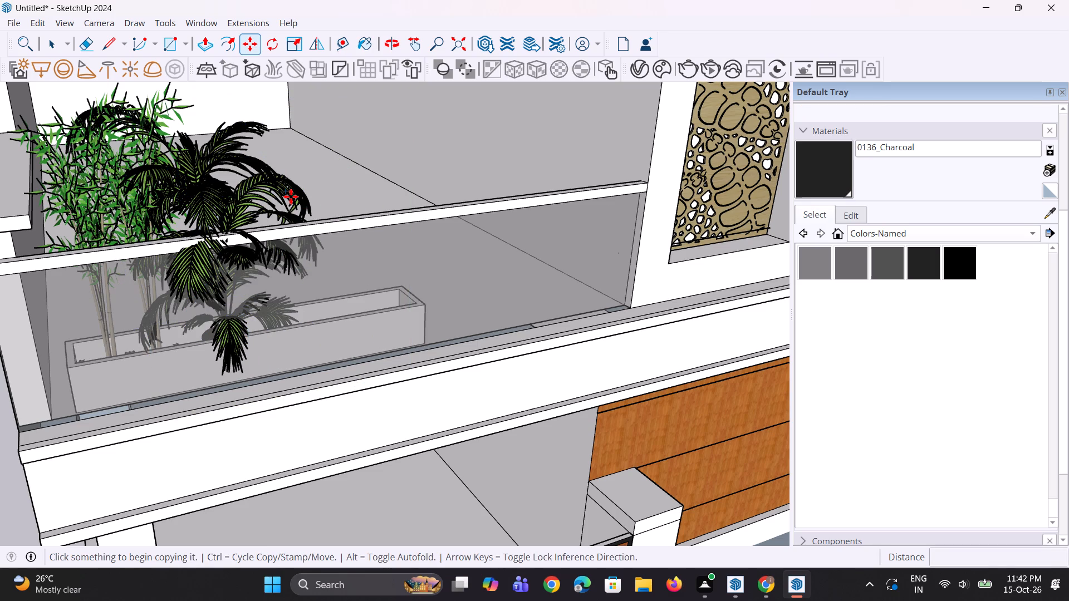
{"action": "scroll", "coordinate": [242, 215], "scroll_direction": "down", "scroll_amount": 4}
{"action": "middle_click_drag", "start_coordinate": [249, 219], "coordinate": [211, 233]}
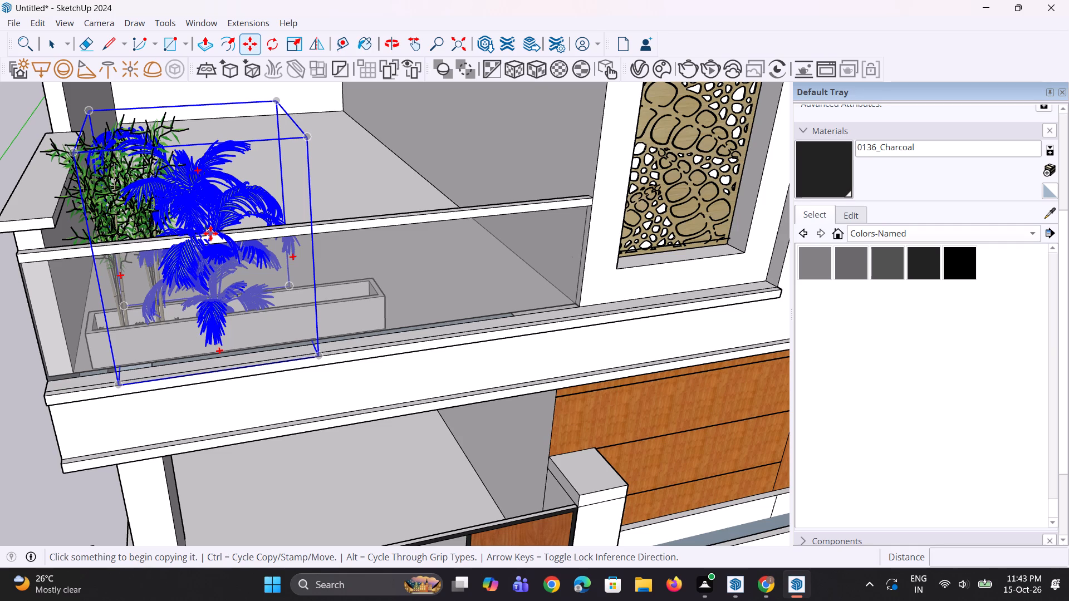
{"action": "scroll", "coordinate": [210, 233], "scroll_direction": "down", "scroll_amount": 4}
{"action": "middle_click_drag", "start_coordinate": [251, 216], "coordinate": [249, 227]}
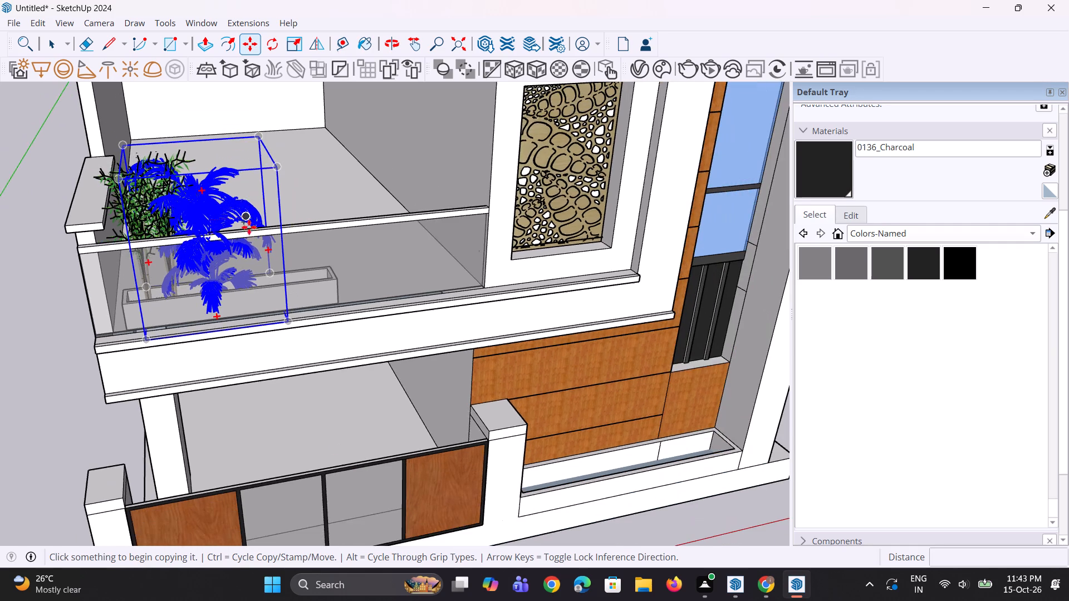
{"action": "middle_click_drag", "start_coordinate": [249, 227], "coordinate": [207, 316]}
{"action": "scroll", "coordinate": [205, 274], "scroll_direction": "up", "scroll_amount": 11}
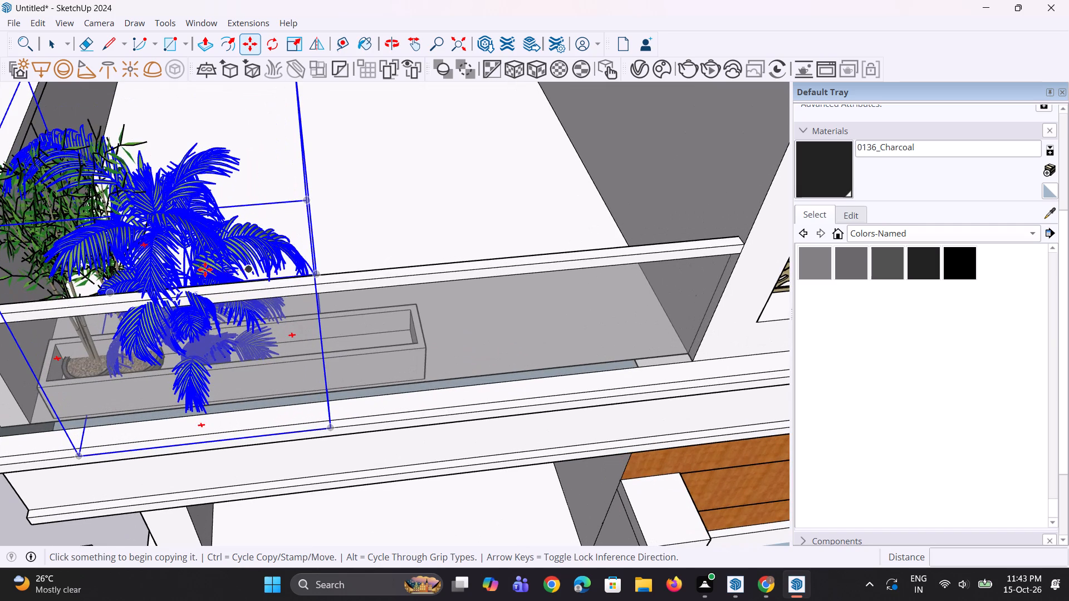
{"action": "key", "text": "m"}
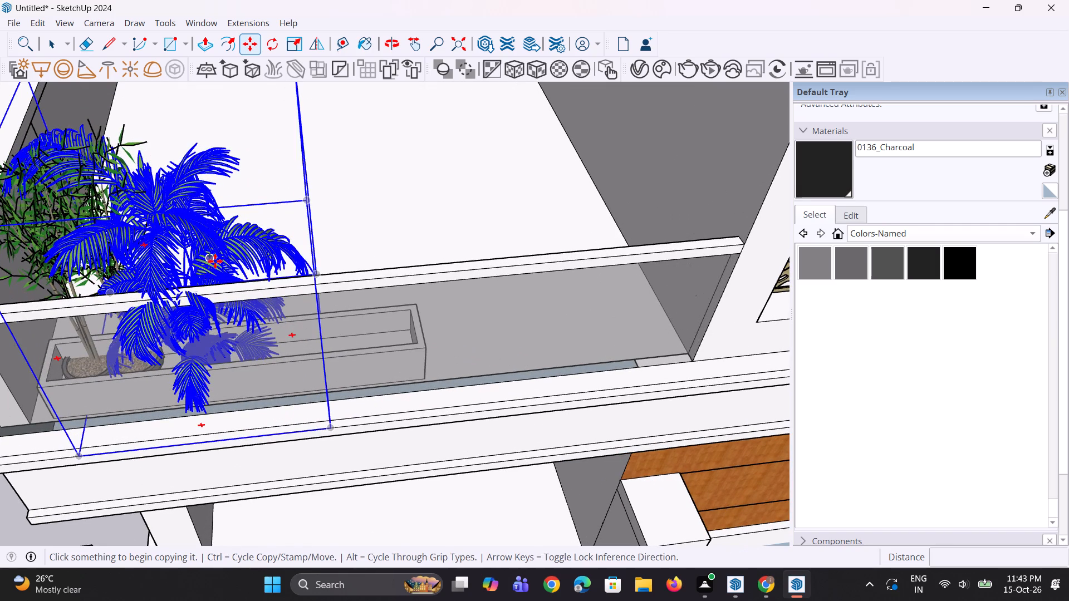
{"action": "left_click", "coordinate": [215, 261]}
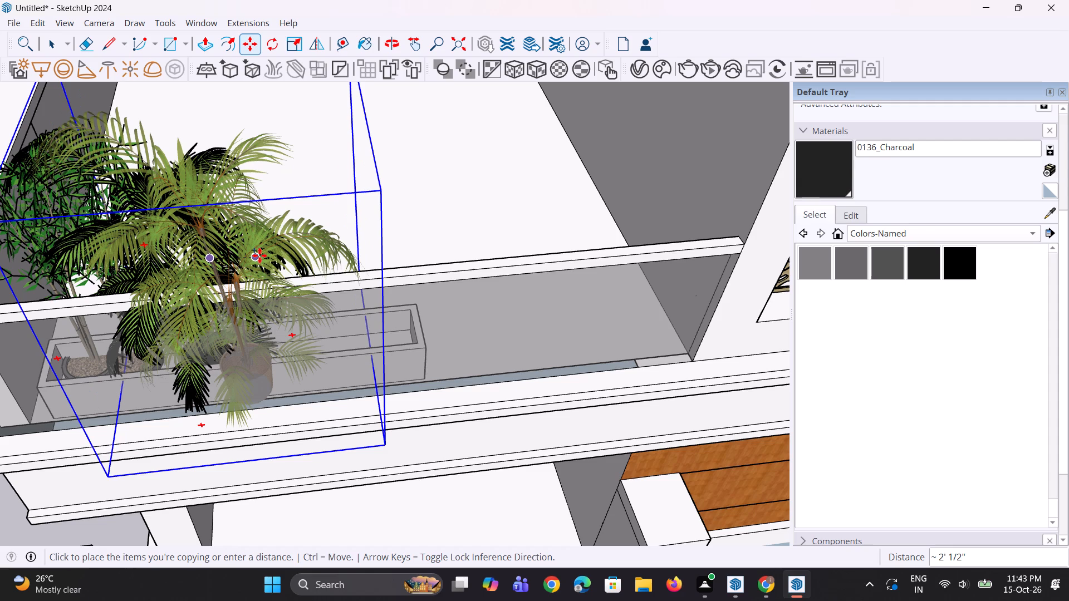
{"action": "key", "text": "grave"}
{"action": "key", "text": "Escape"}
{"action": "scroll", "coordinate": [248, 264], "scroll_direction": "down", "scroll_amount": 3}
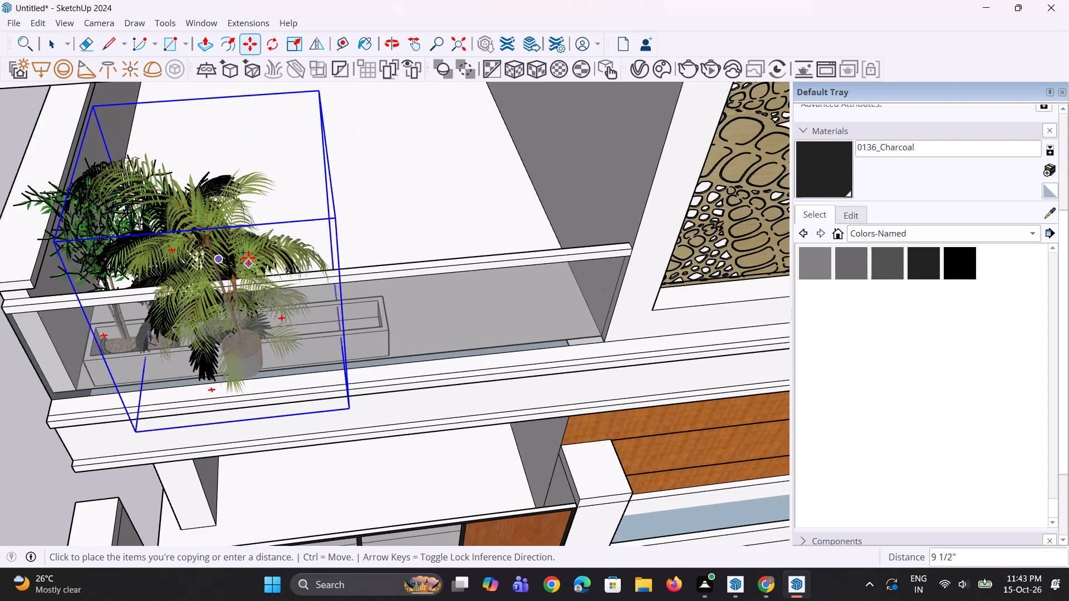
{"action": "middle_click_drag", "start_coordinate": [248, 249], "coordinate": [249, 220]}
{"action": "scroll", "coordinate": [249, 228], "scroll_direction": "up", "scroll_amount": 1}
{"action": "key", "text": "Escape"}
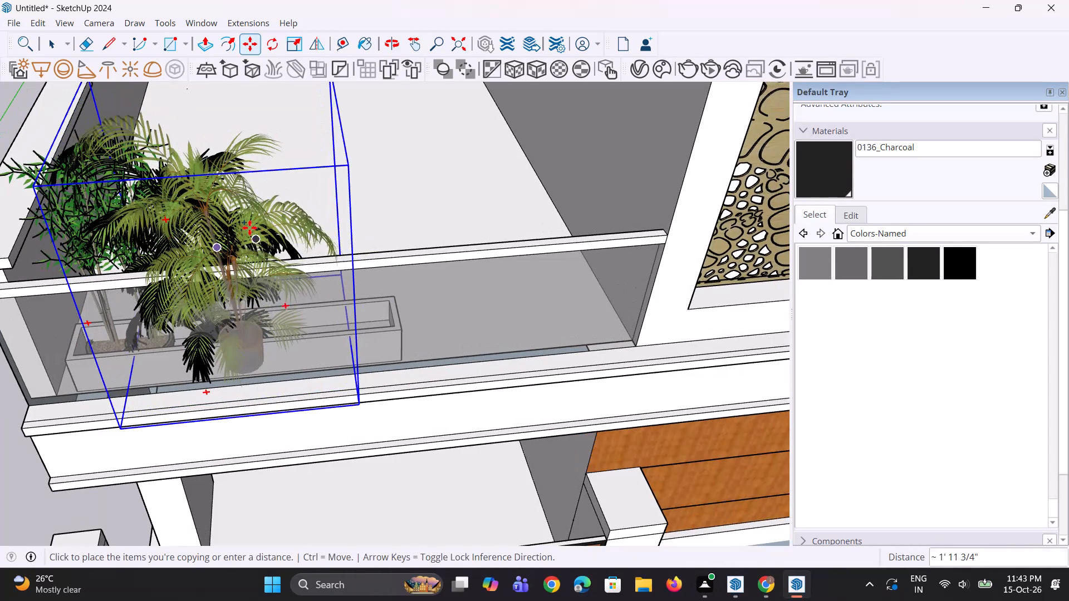
Copy the potted palm about 11 1/4" along the planter, away from the bamboo plants.
{"action": "scroll", "coordinate": [249, 235], "scroll_direction": "down", "scroll_amount": 2}
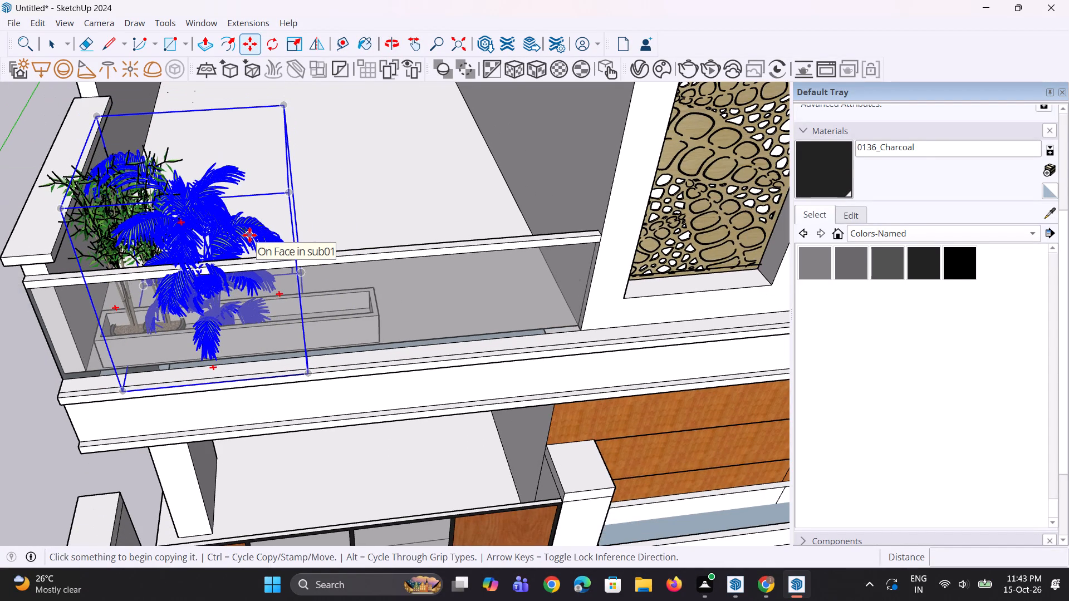
{"action": "scroll", "coordinate": [249, 235], "scroll_direction": "up", "scroll_amount": 8}
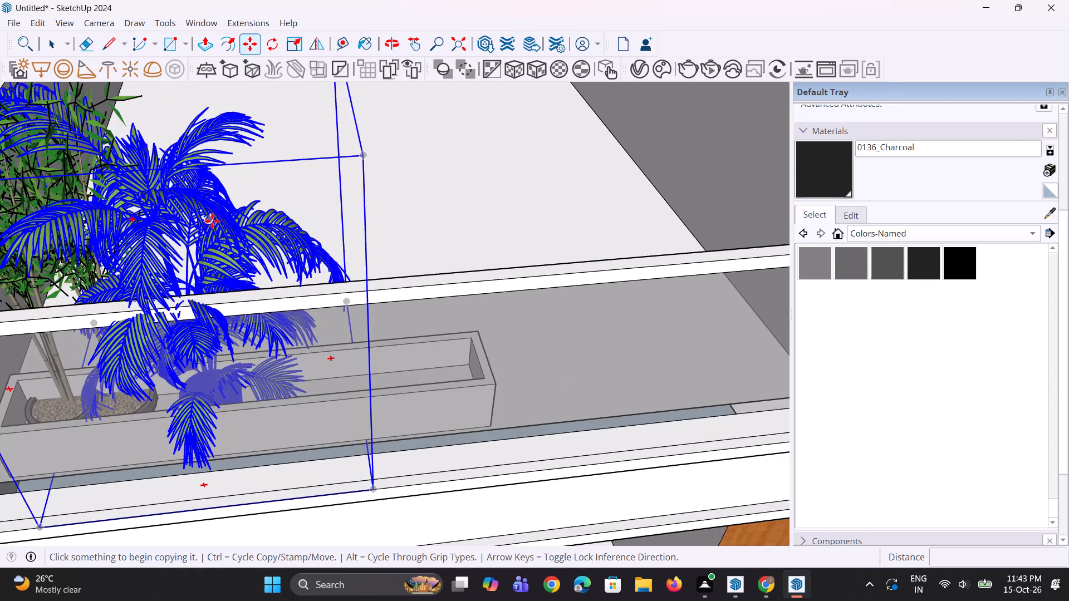
{"action": "key", "text": "m"}
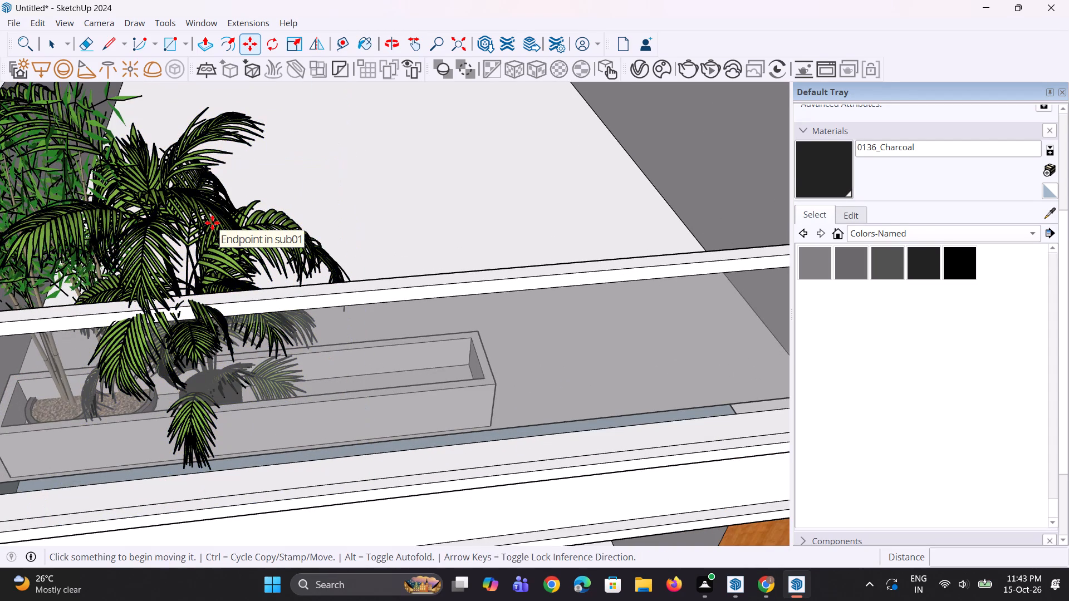
{"action": "left_click", "coordinate": [212, 223]}
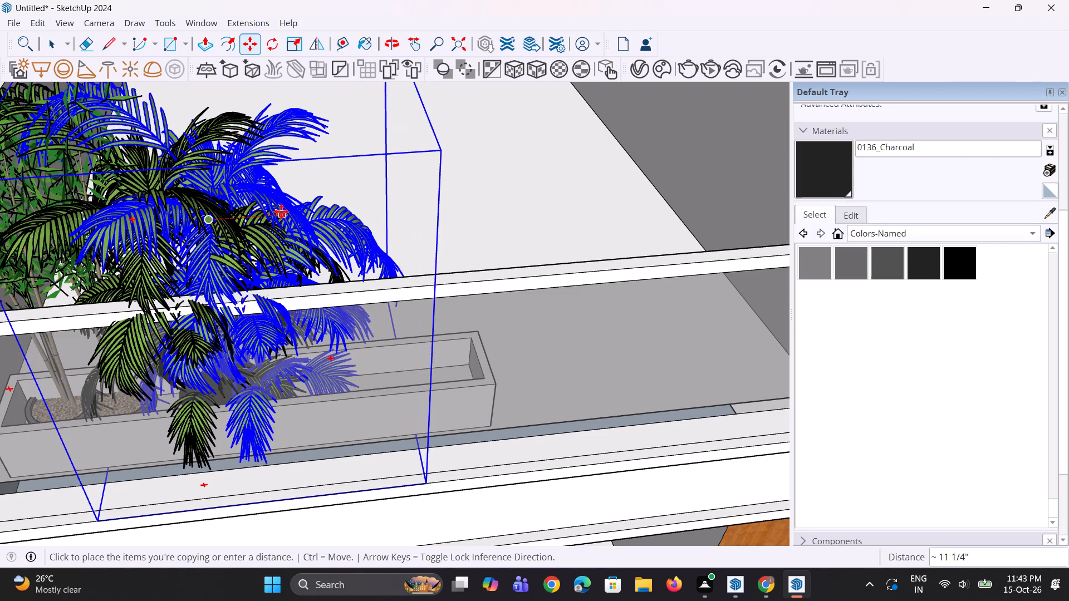
{"action": "left_click", "coordinate": [281, 211]}
{"action": "middle_click_drag", "start_coordinate": [284, 240], "coordinate": [313, 231]}
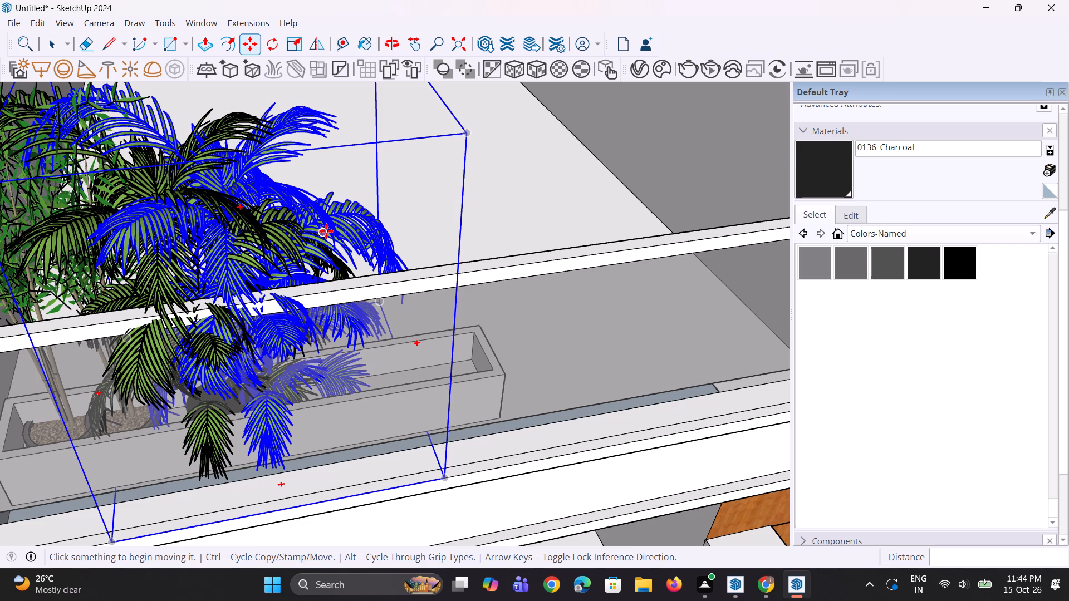
{"action": "scroll", "coordinate": [326, 231], "scroll_direction": "down", "scroll_amount": 9}
{"action": "middle_click_drag", "start_coordinate": [323, 186], "coordinate": [323, 184]}
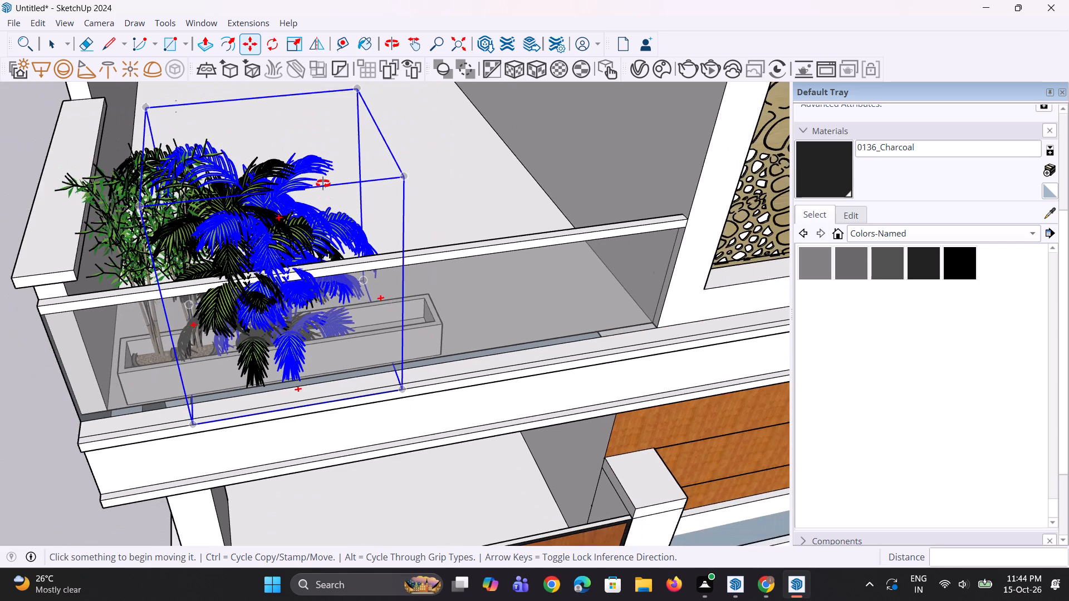
{"action": "middle_click_drag", "start_coordinate": [323, 184], "coordinate": [317, 160]}
{"action": "key", "text": "space"}
{"action": "key", "text": "space"}
{"action": "key", "text": "space"}
{"action": "scroll", "coordinate": [290, 249], "scroll_direction": "down", "scroll_amount": 5}
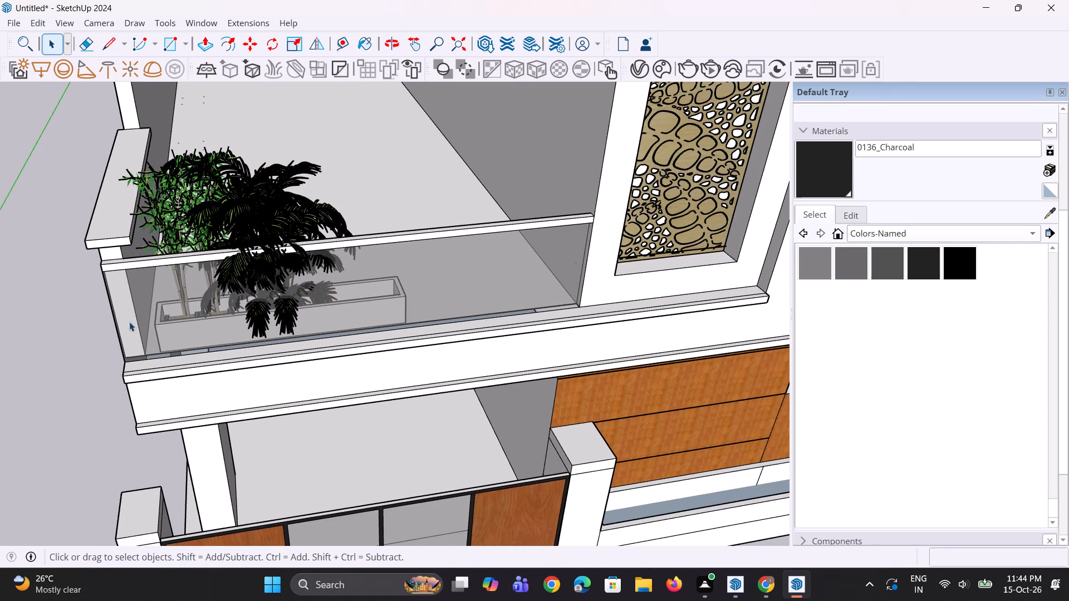
{"action": "left_click", "coordinate": [106, 322]}
Move both potted palms together about 2 7/8" along the planter toward the bamboo plants.
{"action": "middle_click_drag", "start_coordinate": [268, 260], "coordinate": [558, 280]}
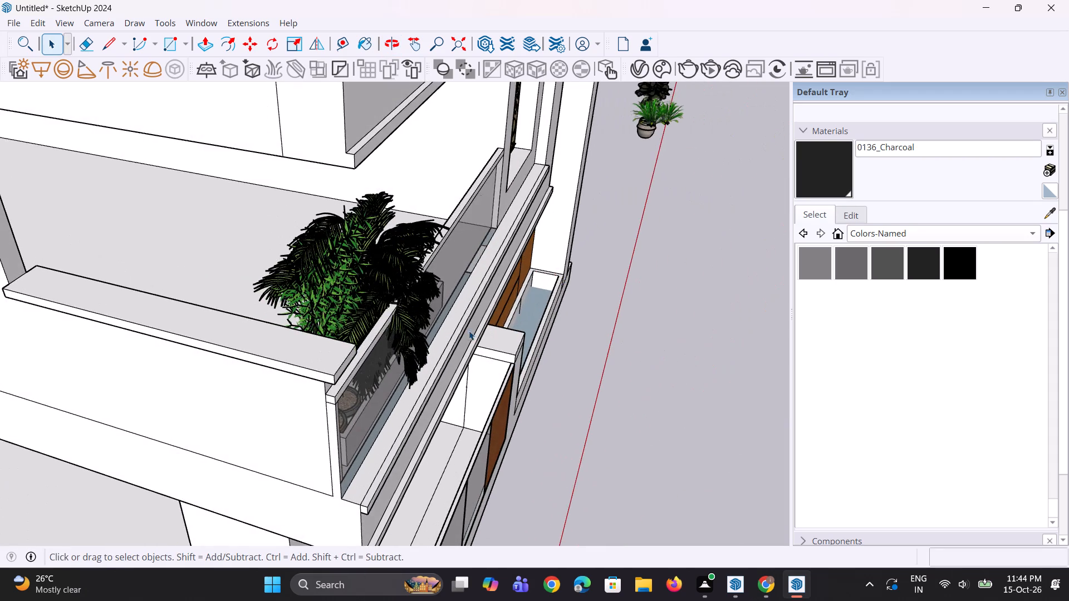
{"action": "scroll", "coordinate": [468, 331], "scroll_direction": "up", "scroll_amount": 3}
{"action": "scroll", "coordinate": [400, 334], "scroll_direction": "up", "scroll_amount": 2}
{"action": "left_click", "coordinate": [398, 334]}
{"action": "scroll", "coordinate": [397, 359], "scroll_direction": "up", "scroll_amount": 4}
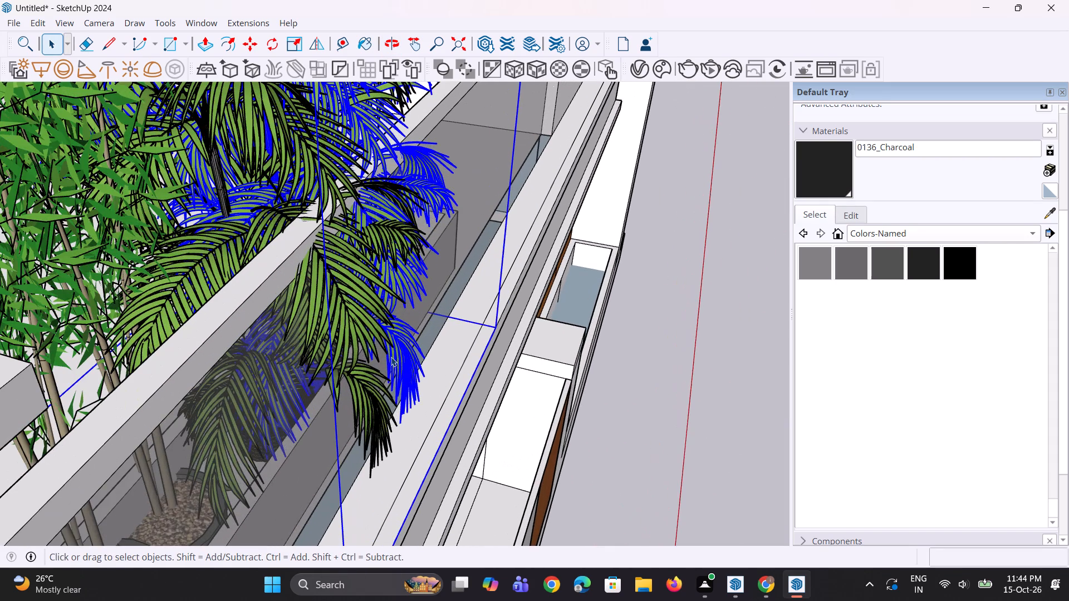
{"action": "left_click", "coordinate": [349, 342], "text": "ctrl"}
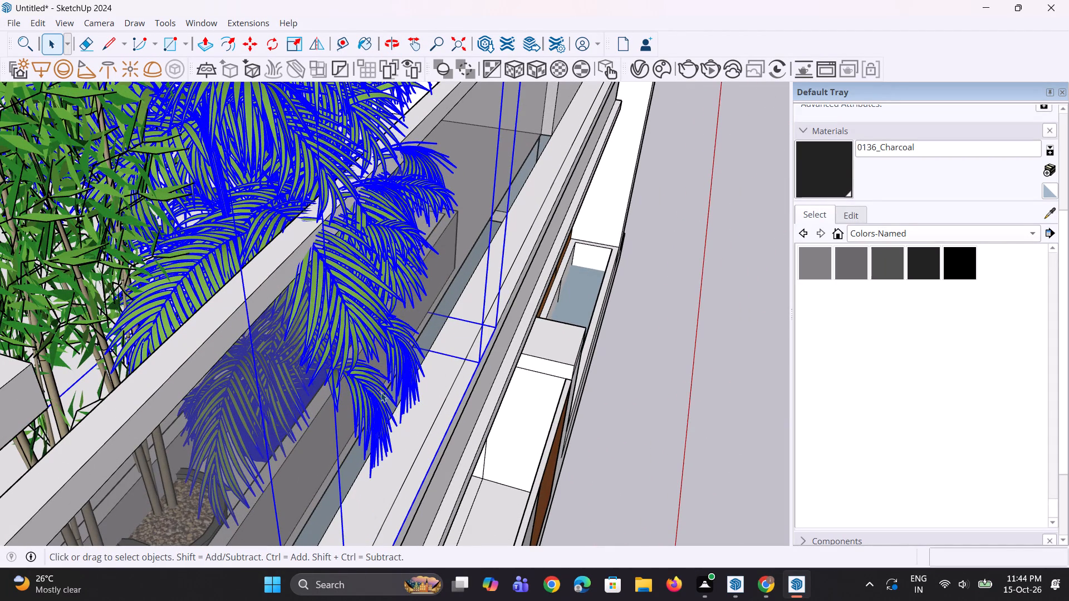
{"action": "key", "text": "m"}
{"action": "left_click", "coordinate": [381, 392]}
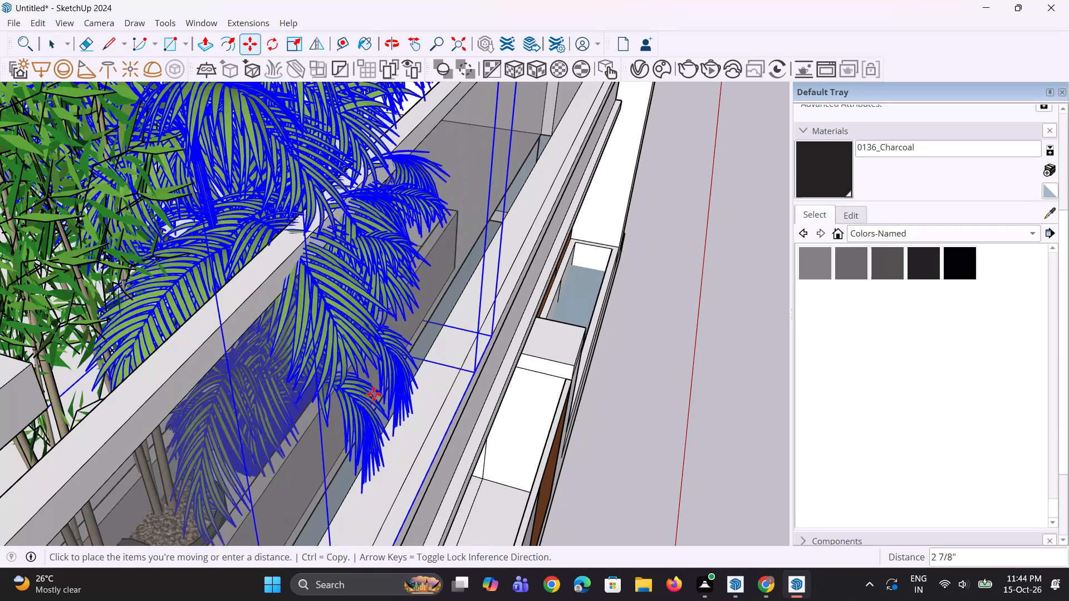
{"action": "left_click", "coordinate": [374, 395]}
{"action": "key", "text": "Escape"}
{"action": "scroll", "coordinate": [354, 376], "scroll_direction": "down", "scroll_amount": 5}
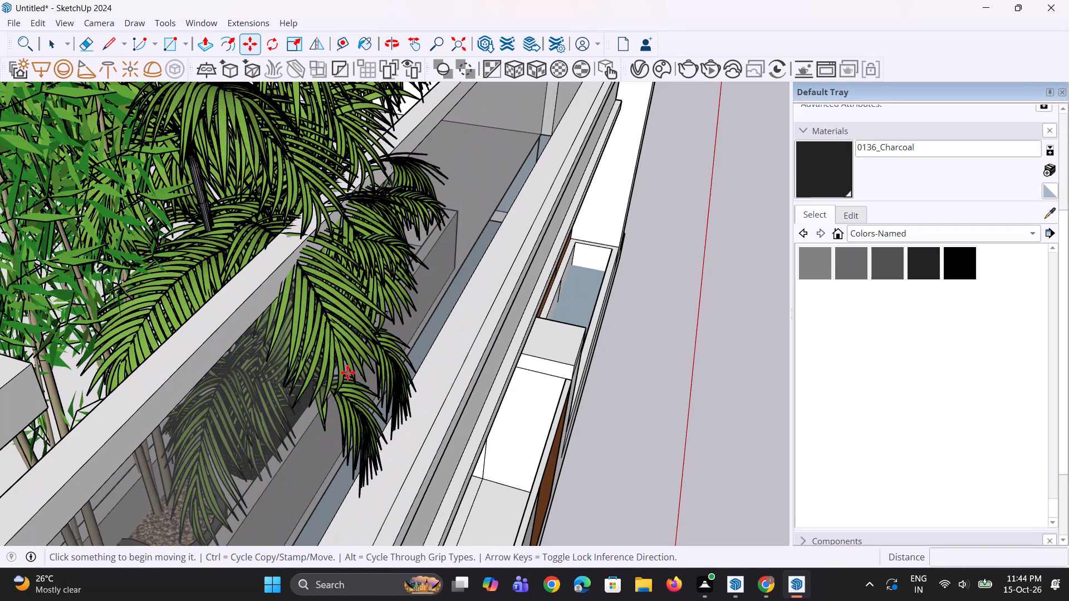
{"action": "scroll", "coordinate": [347, 372], "scroll_direction": "down", "scroll_amount": 6}
{"action": "middle_click_drag", "start_coordinate": [369, 361], "coordinate": [253, 295]}
{"action": "scroll", "coordinate": [253, 290], "scroll_direction": "down", "scroll_amount": 6}
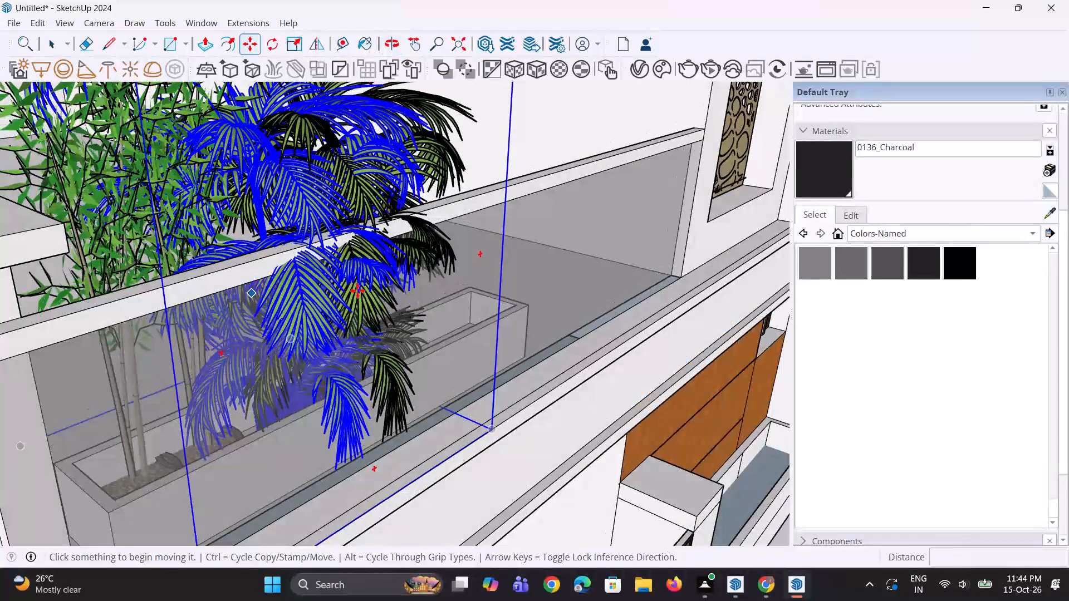
{"action": "scroll", "coordinate": [357, 290], "scroll_direction": "down", "scroll_amount": 5}
{"action": "middle_click_drag", "start_coordinate": [360, 297], "coordinate": [285, 263]}
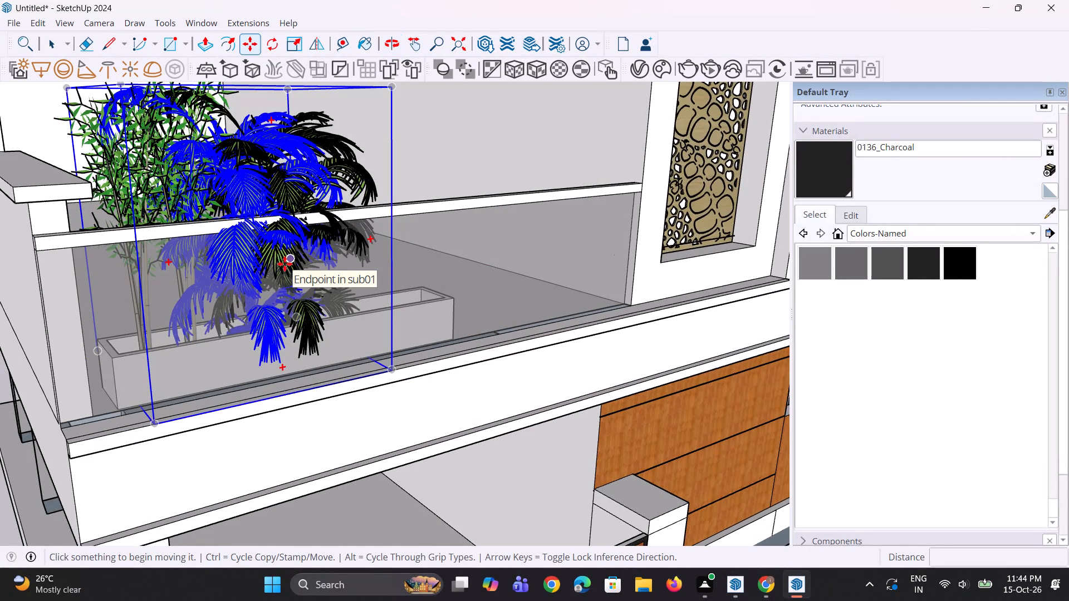
{"action": "scroll", "coordinate": [285, 264], "scroll_direction": "down", "scroll_amount": 10}
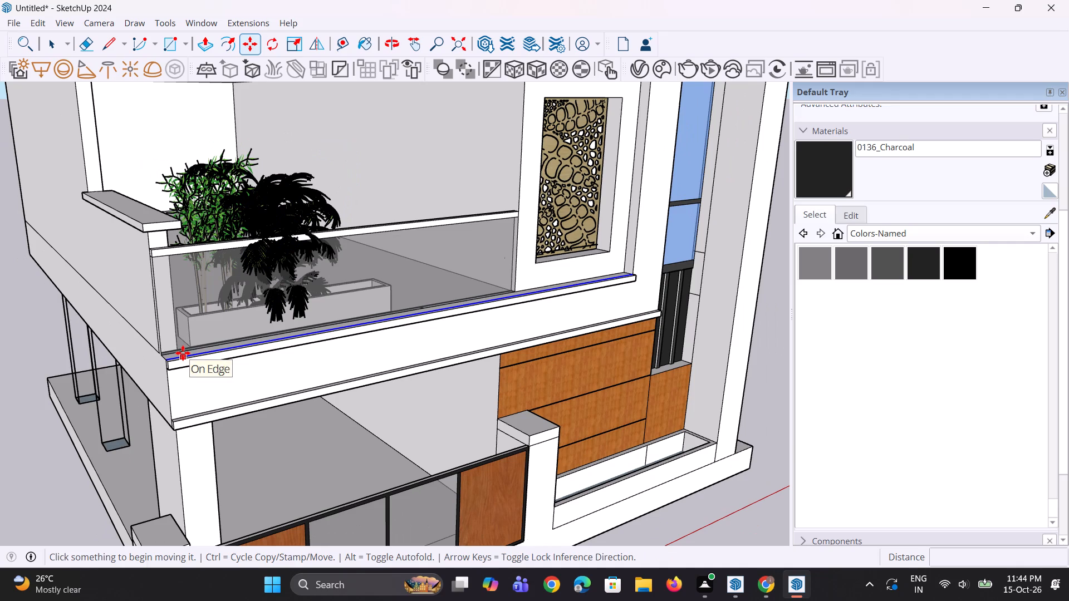
{"action": "key", "text": "space"}
{"action": "key", "text": "space"}
{"action": "left_click", "coordinate": [34, 425]}
Delete the leftover vertical edges of the unfinished column nearer the front pillar, beneath the overhanging floor.
{"action": "middle_click_drag", "start_coordinate": [100, 386], "coordinate": [125, 370]}
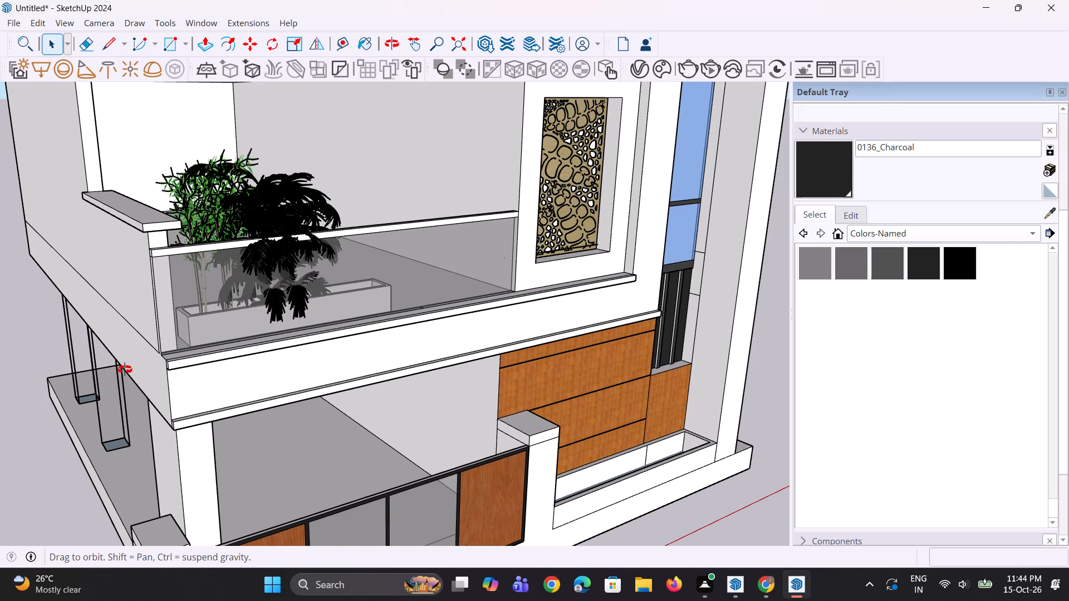
{"action": "middle_click_drag", "start_coordinate": [125, 370], "coordinate": [218, 336]}
{"action": "scroll", "coordinate": [218, 336], "scroll_direction": "down", "scroll_amount": 6}
{"action": "scroll", "coordinate": [129, 387], "scroll_direction": "up", "scroll_amount": 2}
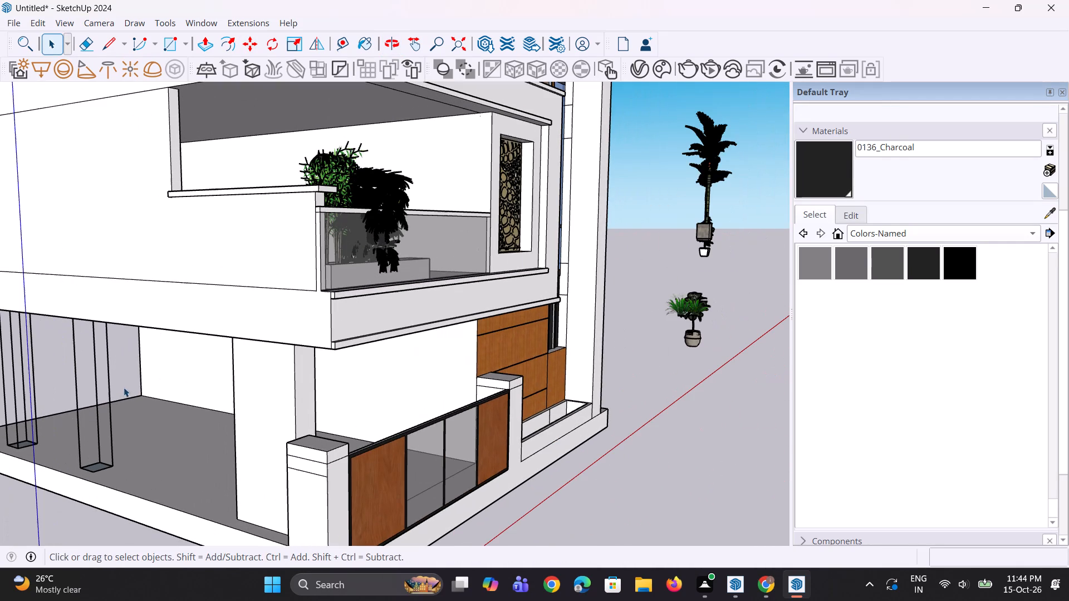
{"action": "left_click_drag", "start_coordinate": [81, 397], "coordinate": [122, 413]}
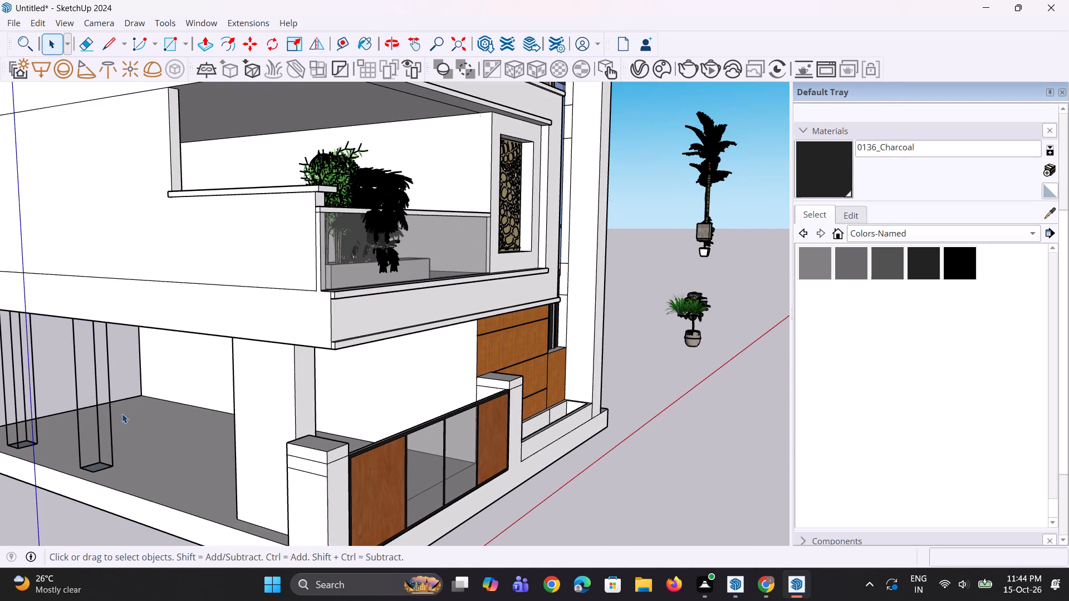
{"action": "left_click", "coordinate": [110, 407]}
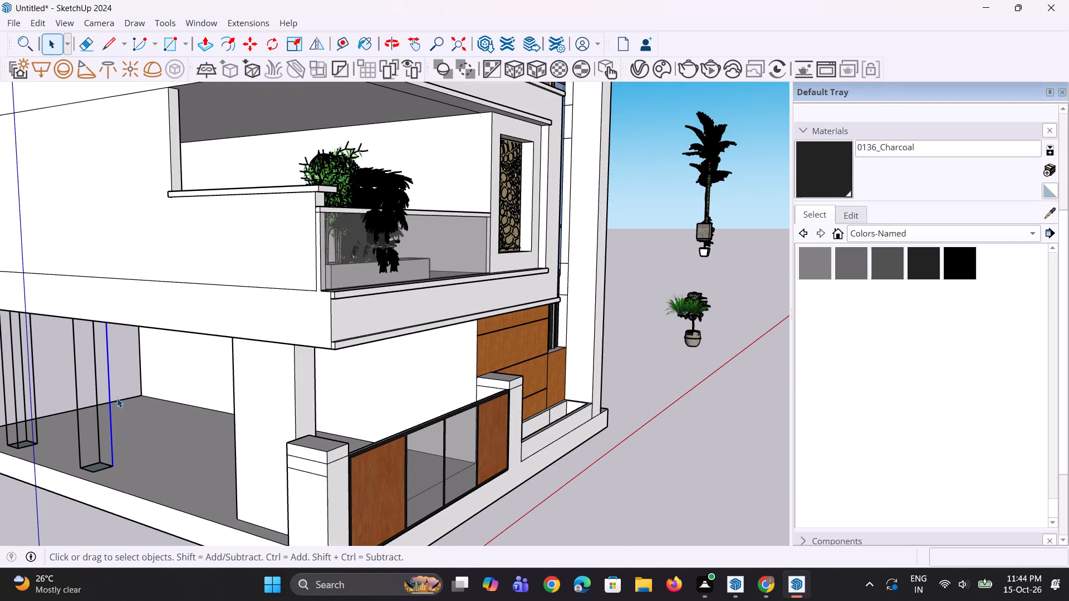
{"action": "key", "text": "Delete"}
{"action": "left_click", "coordinate": [98, 415]}
{"action": "key", "text": "Delete"}
{"action": "left_click", "coordinate": [77, 407]}
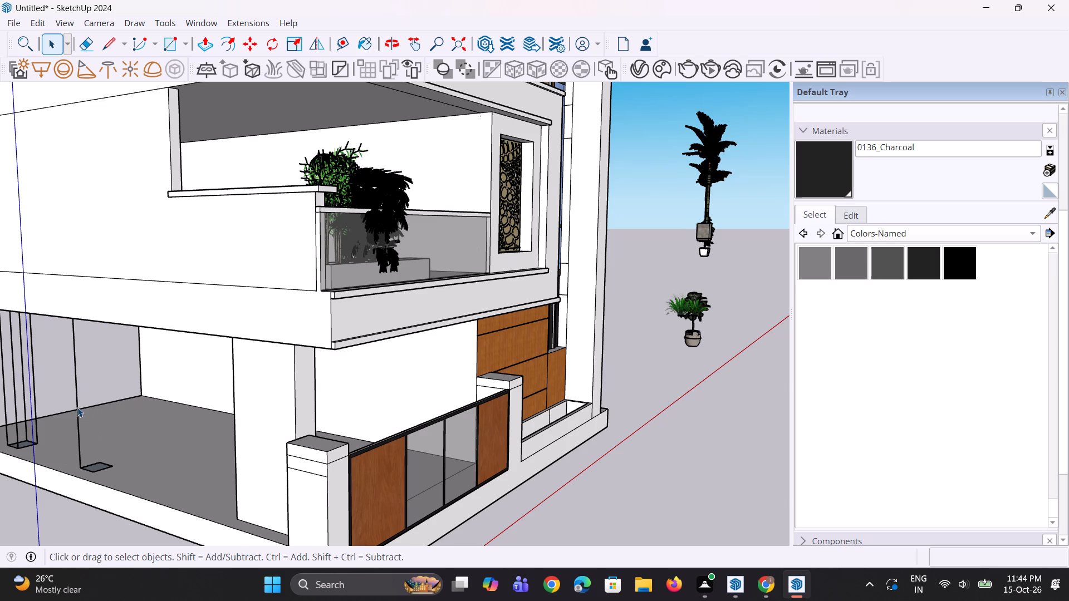
{"action": "key", "text": "Delete"}
Delete the leftover vertical edges of the other unfinished column beneath the overhanging floor.
{"action": "left_click", "coordinate": [35, 402]}
{"action": "key", "text": "Delete"}
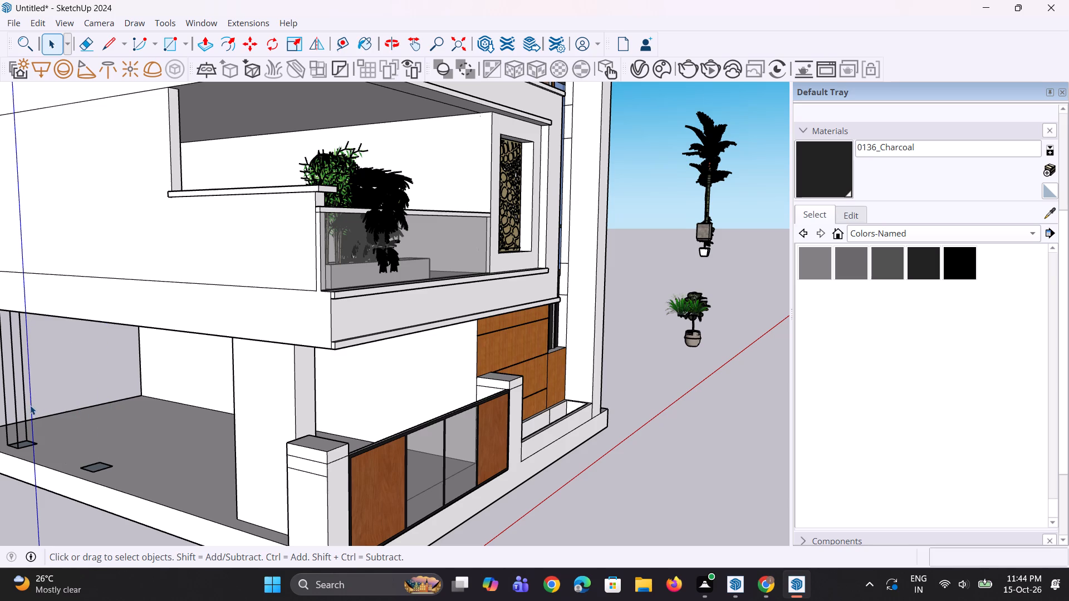
{"action": "left_click", "coordinate": [26, 406]}
{"action": "key", "text": "Delete"}
{"action": "left_click", "coordinate": [17, 416]}
{"action": "key", "text": "Delete"}
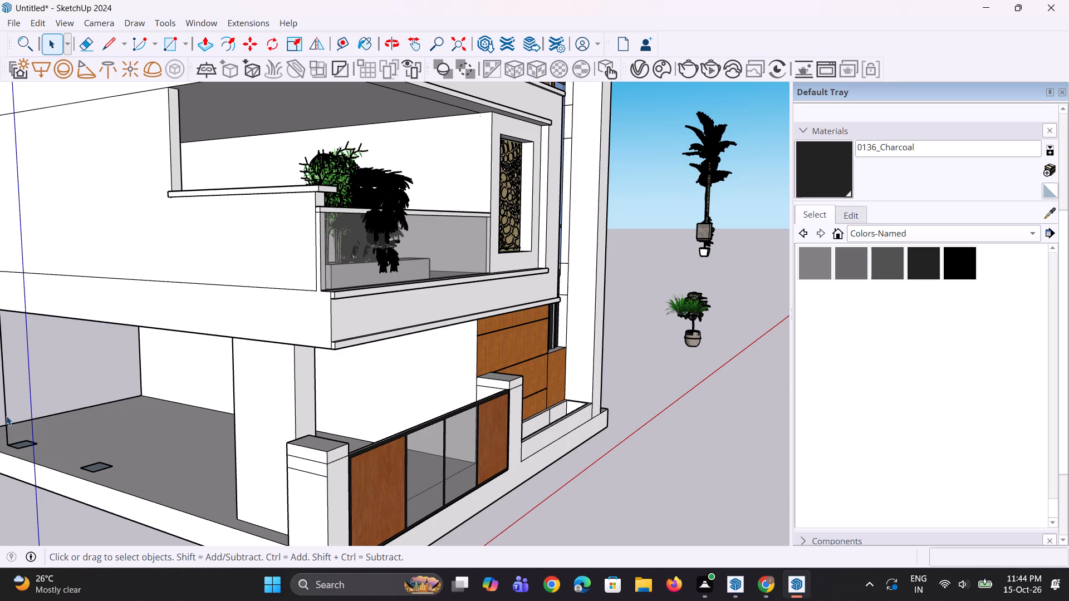
{"action": "left_click", "coordinate": [6, 416]}
{"action": "key", "text": "Delete"}
Scale the middle balcony's outer potted palm, farther from the bamboo, down slightly along the green axis.
{"action": "scroll", "coordinate": [95, 383], "scroll_direction": "down", "scroll_amount": 6}
{"action": "middle_click_drag", "start_coordinate": [128, 387], "coordinate": [125, 393]}
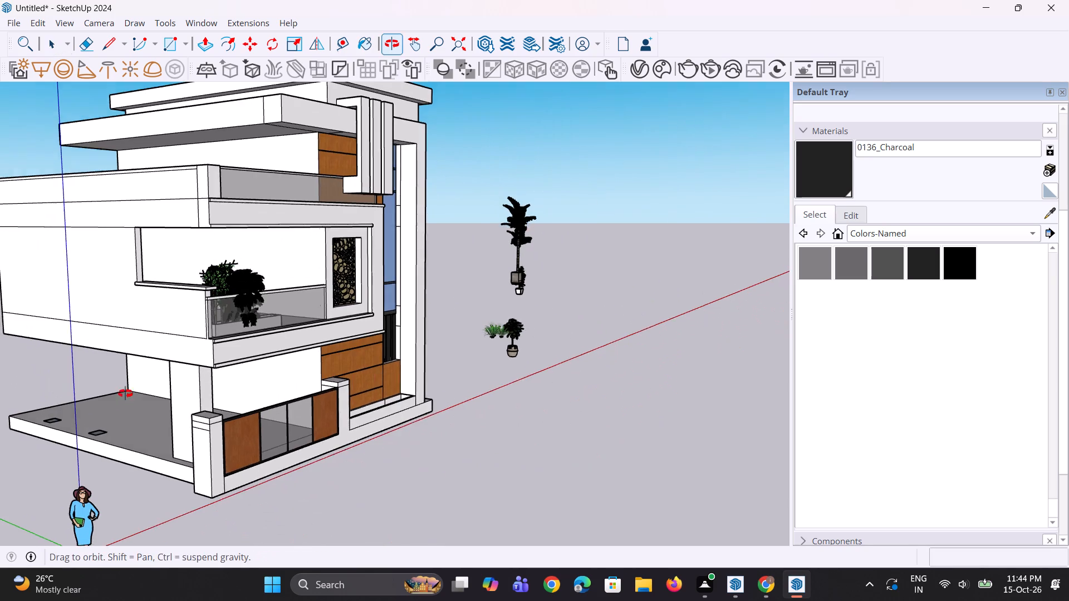
{"action": "middle_click_drag", "start_coordinate": [125, 393], "coordinate": [120, 402]}
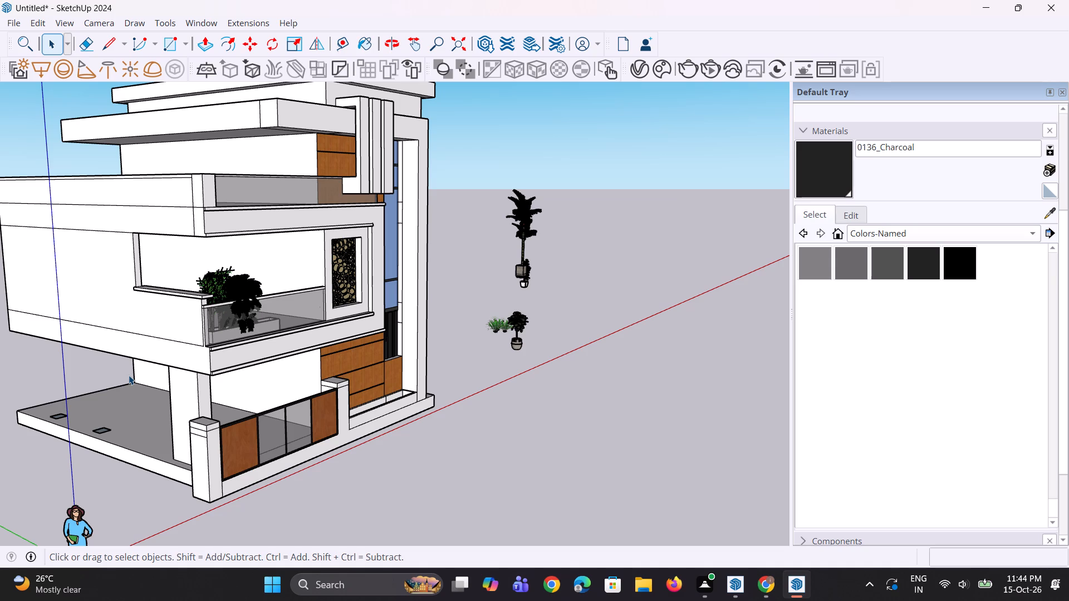
{"action": "scroll", "coordinate": [129, 375], "scroll_direction": "down", "scroll_amount": 5}
{"action": "middle_click_drag", "start_coordinate": [341, 288], "coordinate": [174, 289]}
{"action": "scroll", "coordinate": [224, 333], "scroll_direction": "up", "scroll_amount": 3}
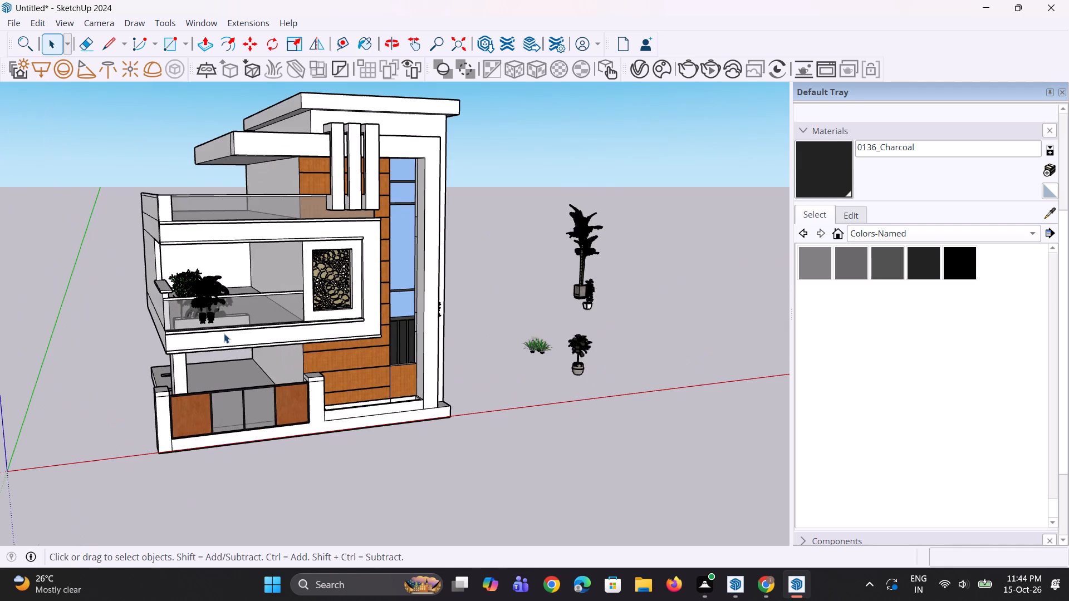
{"action": "scroll", "coordinate": [224, 333], "scroll_direction": "up", "scroll_amount": 12}
{"action": "middle_click_drag", "start_coordinate": [211, 333], "coordinate": [303, 361]}
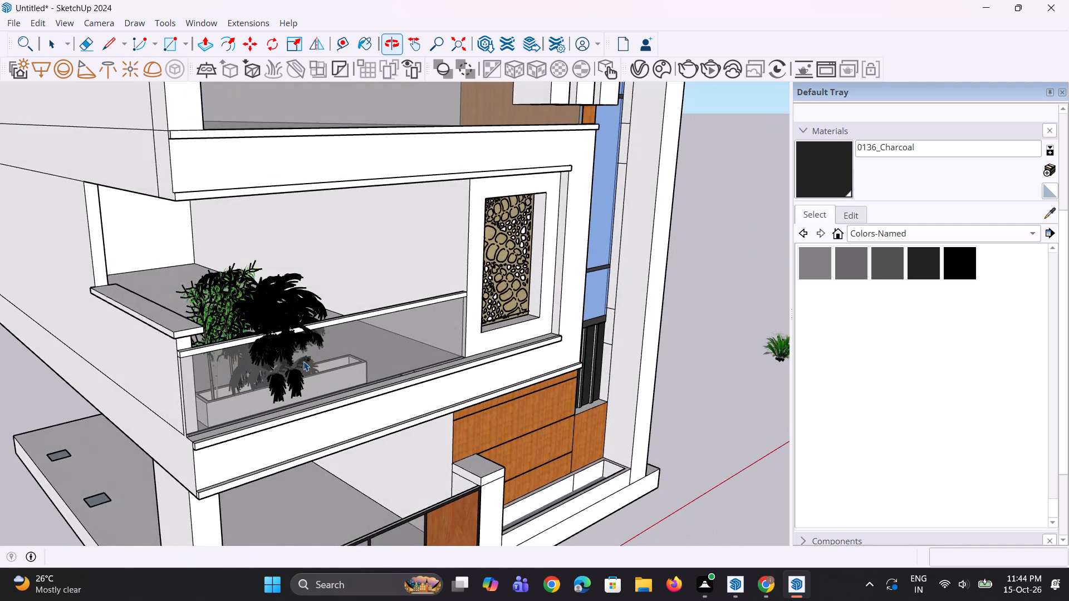
{"action": "key", "text": "s"}
{"action": "scroll", "coordinate": [292, 346], "scroll_direction": "up", "scroll_amount": 3}
{"action": "left_click", "coordinate": [285, 333]}
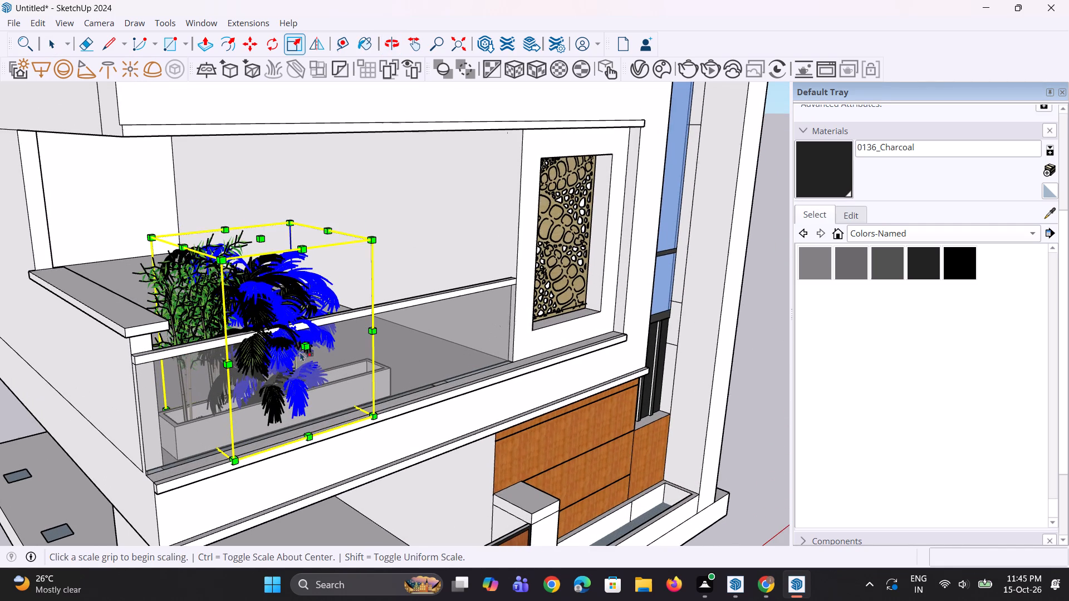
{"action": "left_click", "coordinate": [309, 349]}
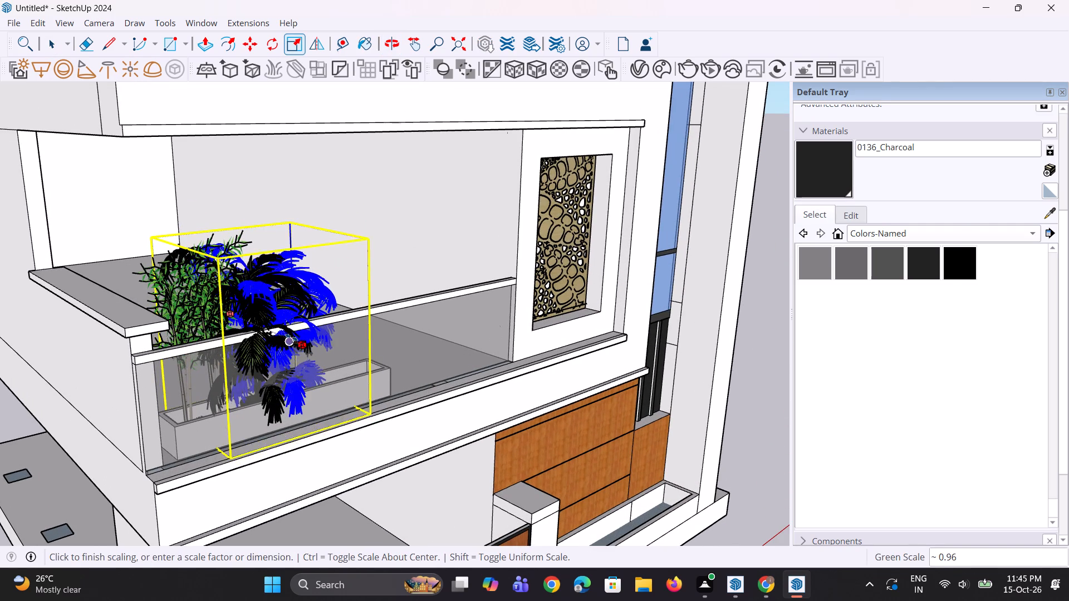
{"action": "left_click", "coordinate": [287, 334]}
{"action": "key", "text": "space"}
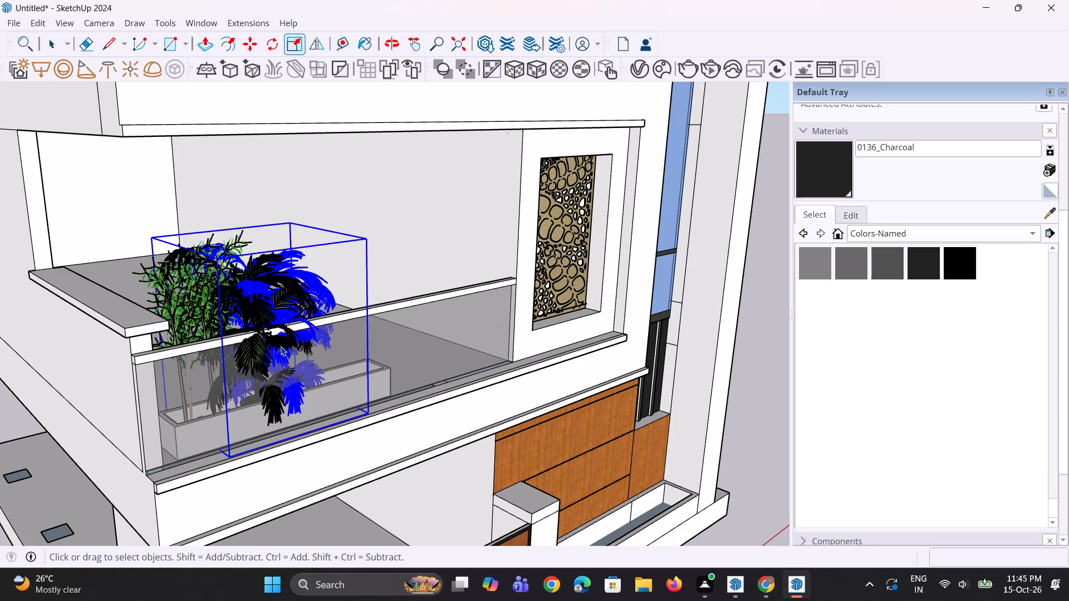
{"action": "key", "text": "space"}
Scale the potted palm nearer the bamboo down slightly along the green axis, pulling its foliage back from the glass parapet.
{"action": "left_click", "coordinate": [264, 359]}
{"action": "scroll", "coordinate": [264, 360], "scroll_direction": "up", "scroll_amount": 2}
{"action": "left_click", "coordinate": [263, 357]}
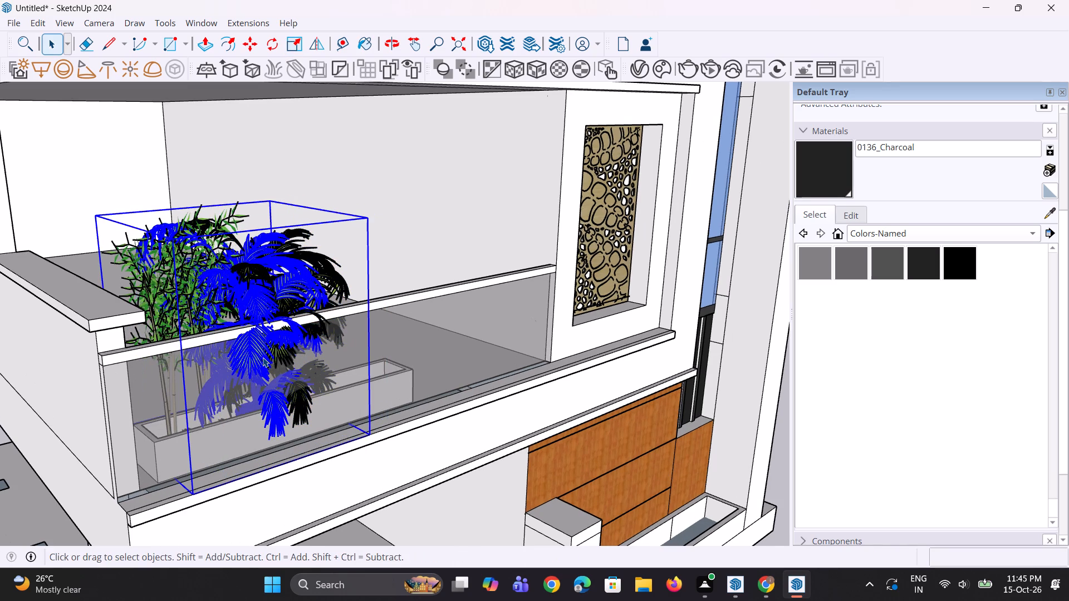
{"action": "key", "text": "s"}
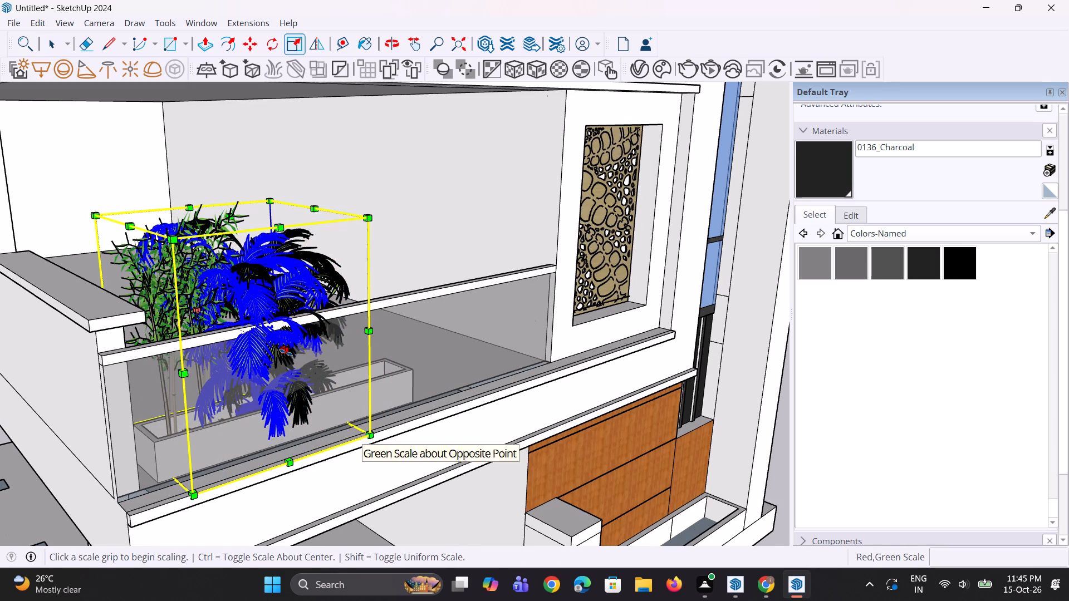
{"action": "left_click", "coordinate": [286, 352]}
{"action": "left_click", "coordinate": [270, 338]}
{"action": "middle_click_drag", "start_coordinate": [299, 383], "coordinate": [257, 367]}
{"action": "key", "text": "space"}
{"action": "key", "text": "space"}
Scale the outer potted palm down further along the green axis to draw its fronds behind the glass parapet.
{"action": "left_click", "coordinate": [256, 287]}
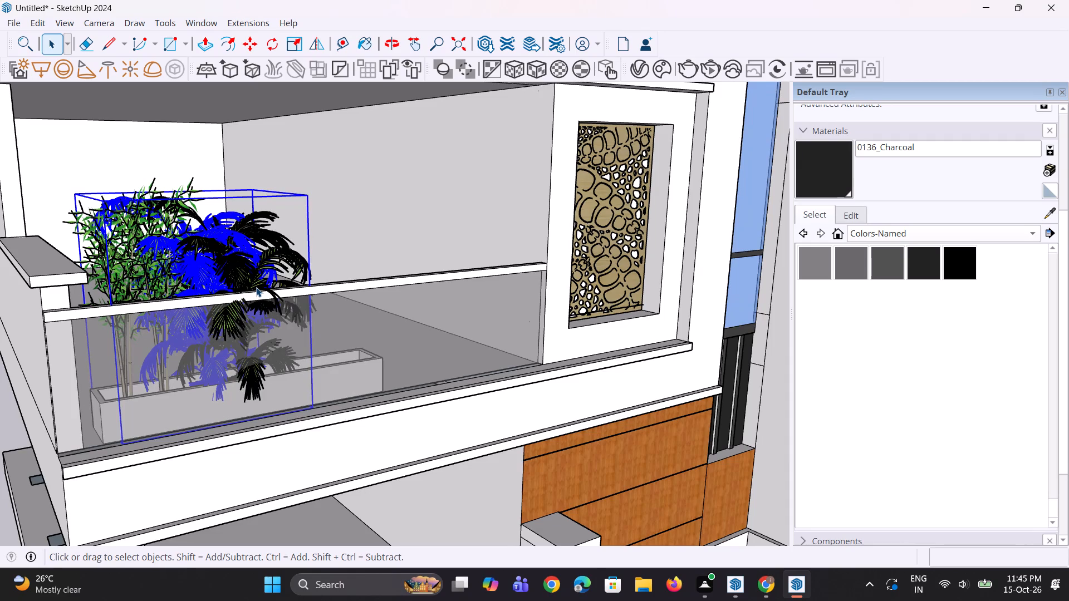
{"action": "scroll", "coordinate": [256, 287], "scroll_direction": "up", "scroll_amount": 2}
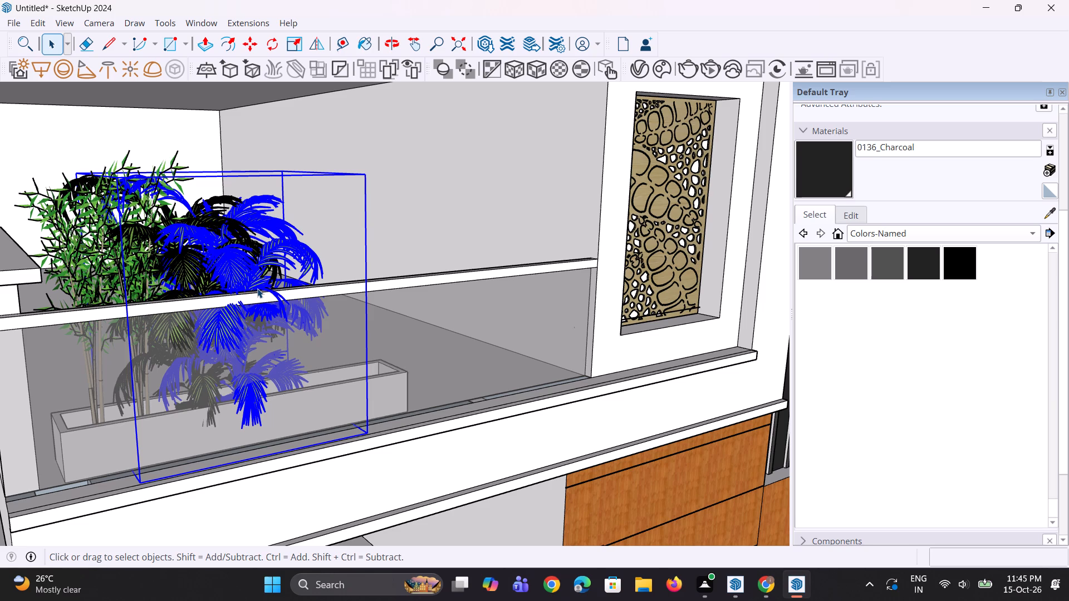
{"action": "key", "text": "s"}
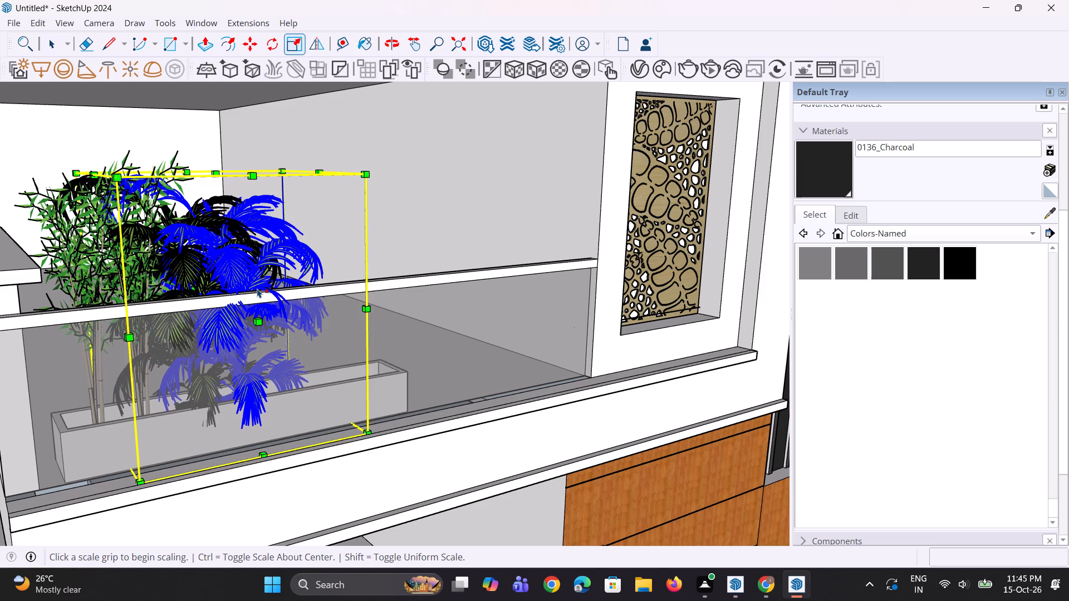
{"action": "scroll", "coordinate": [257, 288], "scroll_direction": "up", "scroll_amount": 1}
{"action": "left_click", "coordinate": [263, 324]}
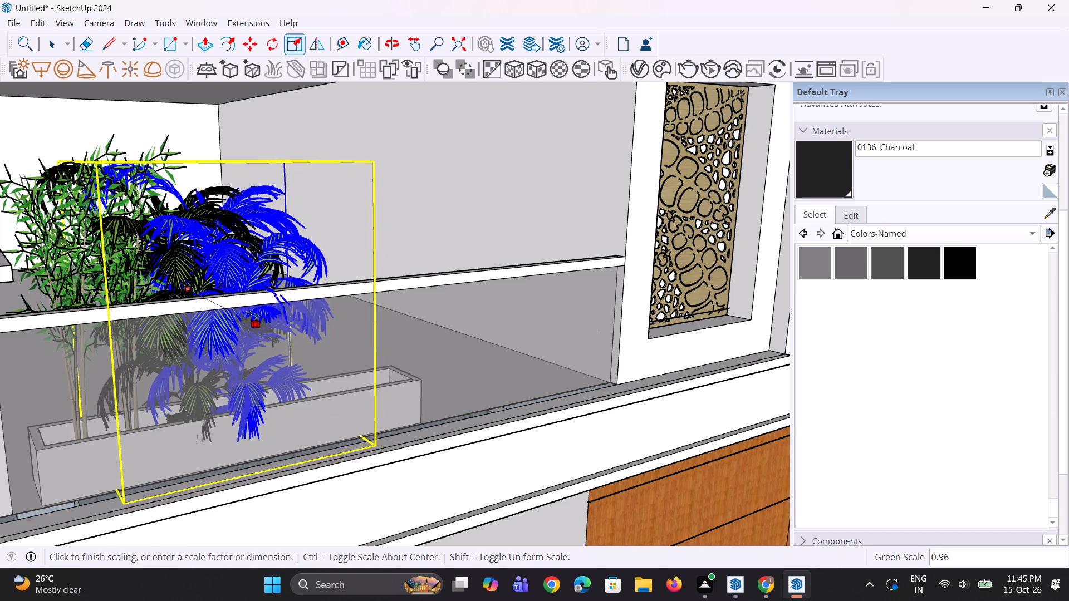
{"action": "left_click", "coordinate": [242, 303]}
{"action": "scroll", "coordinate": [301, 356], "scroll_direction": "down", "scroll_amount": 7}
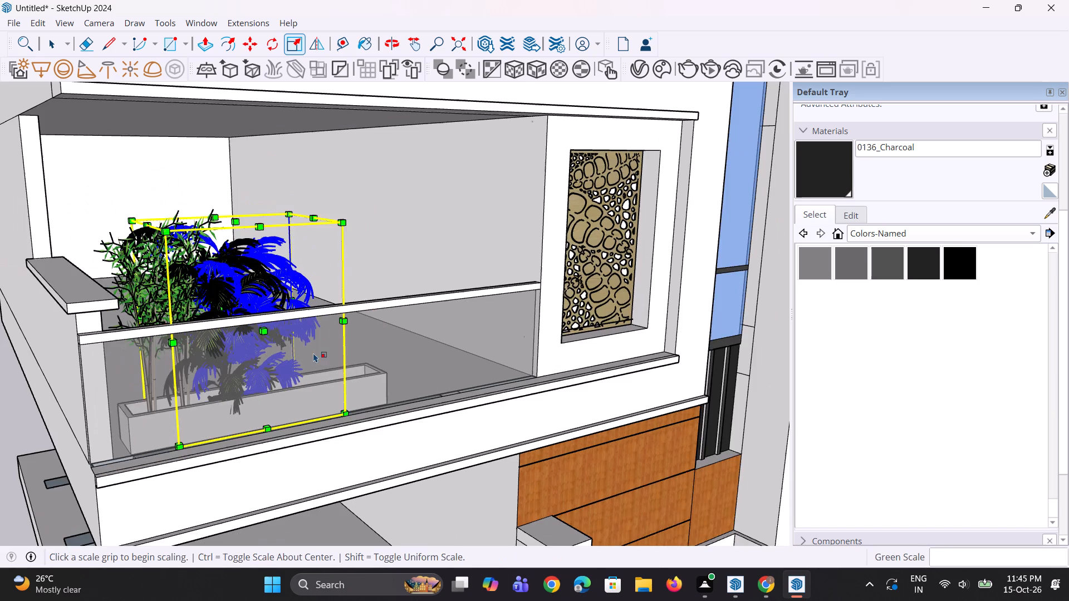
{"action": "middle_click_drag", "start_coordinate": [298, 341], "coordinate": [266, 320]}
{"action": "key", "text": "space"}
{"action": "key", "text": "space"}
{"action": "left_click", "coordinate": [16, 349]}
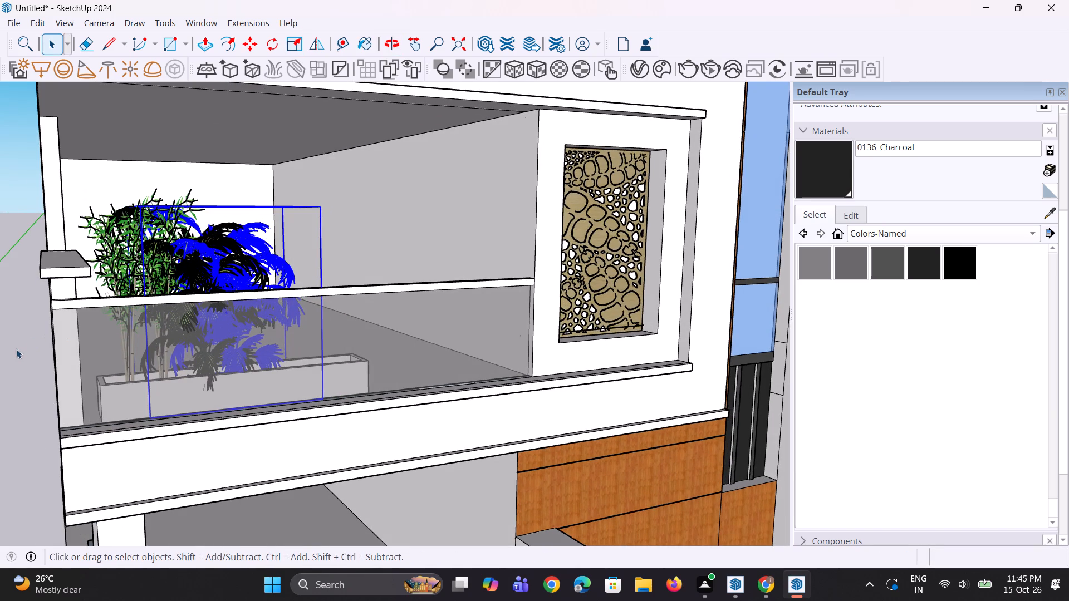
Copy the broad-leaf potted plant beside the building about 47' 11 1/4" to the middle balcony's planter, next to the palms.
{"action": "scroll", "coordinate": [150, 338], "scroll_direction": "down", "scroll_amount": 4}
{"action": "middle_click_drag", "start_coordinate": [257, 332], "coordinate": [209, 319]}
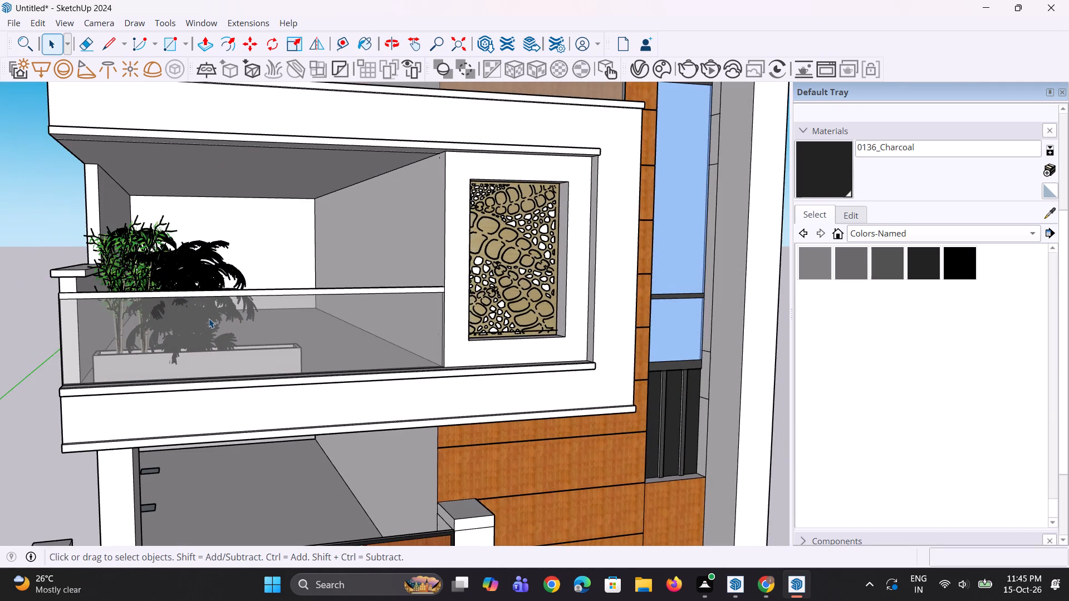
{"action": "scroll", "coordinate": [209, 318], "scroll_direction": "down", "scroll_amount": 9}
{"action": "scroll", "coordinate": [327, 341], "scroll_direction": "down", "scroll_amount": 2}
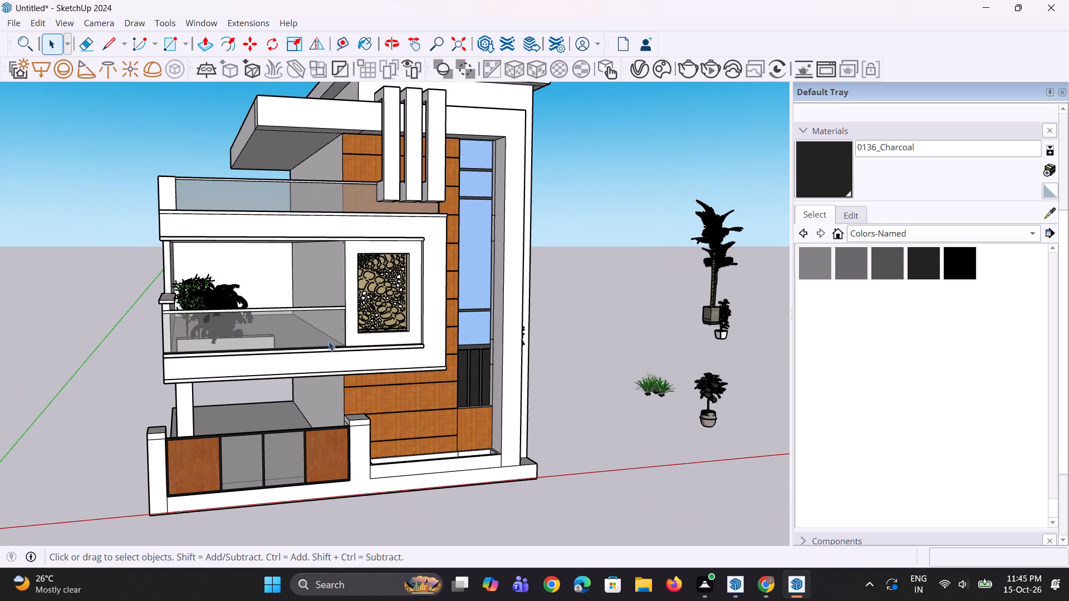
{"action": "left_click", "coordinate": [703, 413]}
{"action": "scroll", "coordinate": [708, 427], "scroll_direction": "up", "scroll_amount": 1}
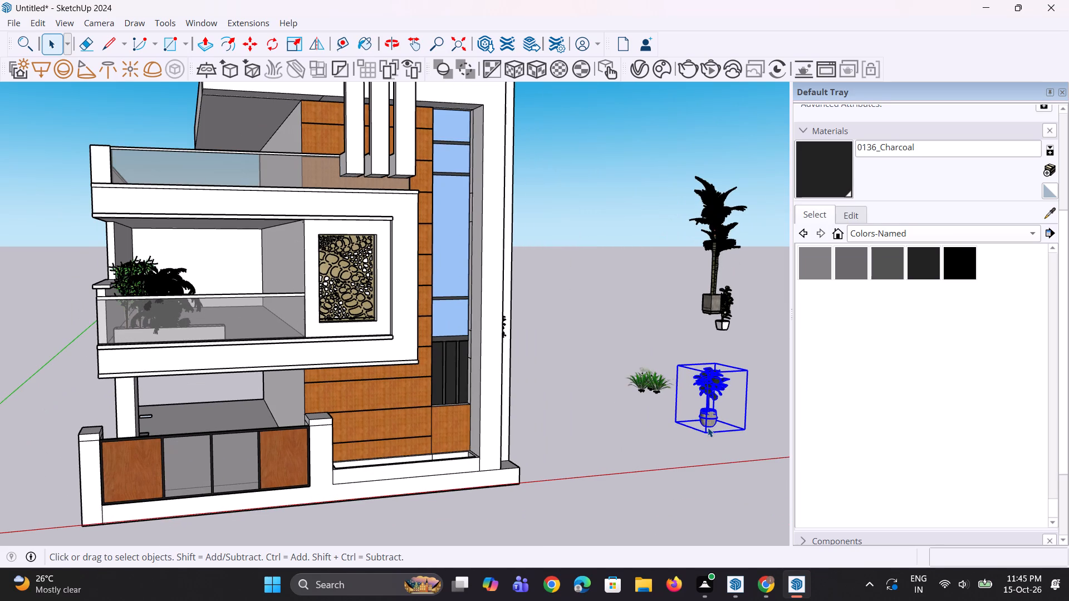
{"action": "key", "text": "m"}
{"action": "left_click", "coordinate": [712, 435]}
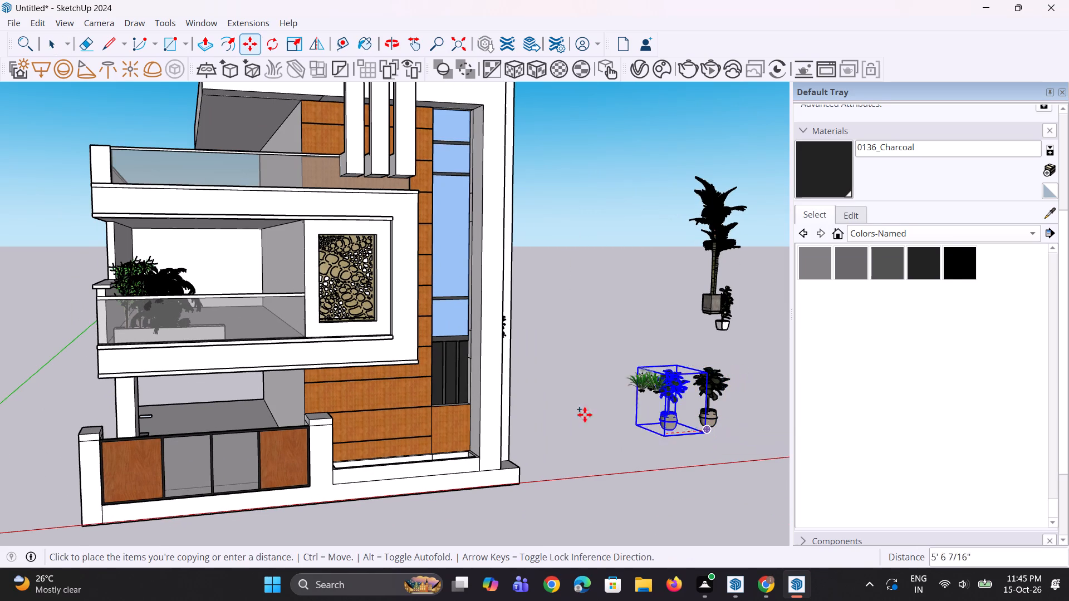
{"action": "scroll", "coordinate": [282, 338], "scroll_direction": "up", "scroll_amount": 2}
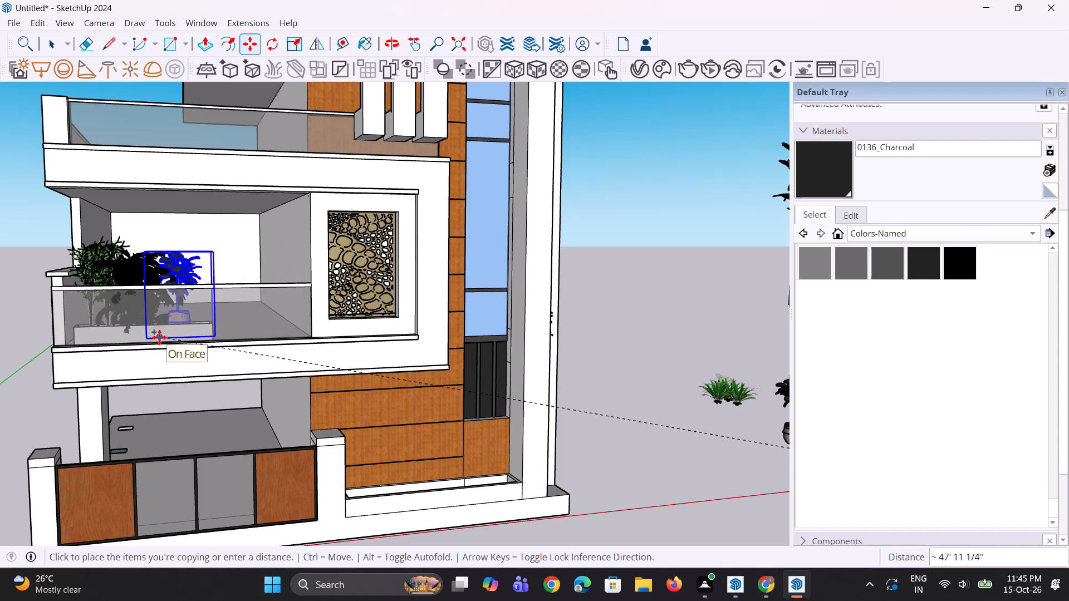
{"action": "left_click", "coordinate": [159, 337]}
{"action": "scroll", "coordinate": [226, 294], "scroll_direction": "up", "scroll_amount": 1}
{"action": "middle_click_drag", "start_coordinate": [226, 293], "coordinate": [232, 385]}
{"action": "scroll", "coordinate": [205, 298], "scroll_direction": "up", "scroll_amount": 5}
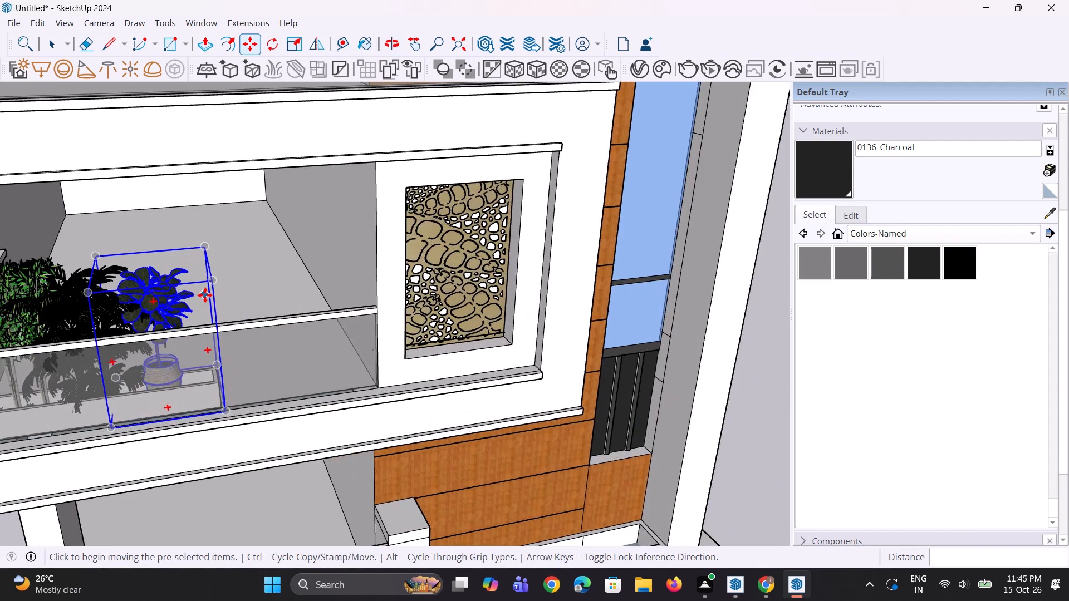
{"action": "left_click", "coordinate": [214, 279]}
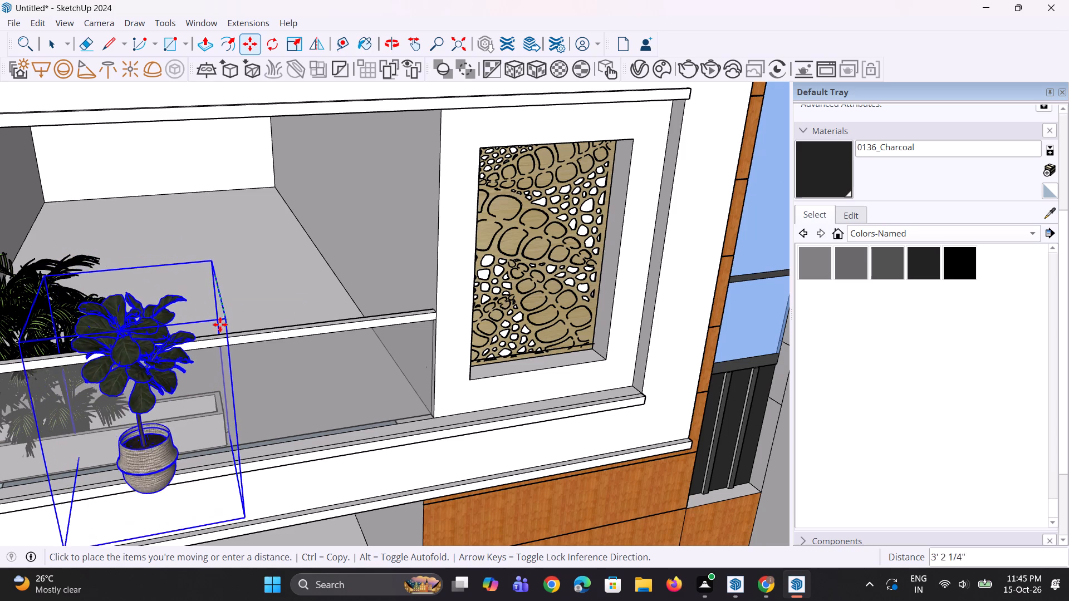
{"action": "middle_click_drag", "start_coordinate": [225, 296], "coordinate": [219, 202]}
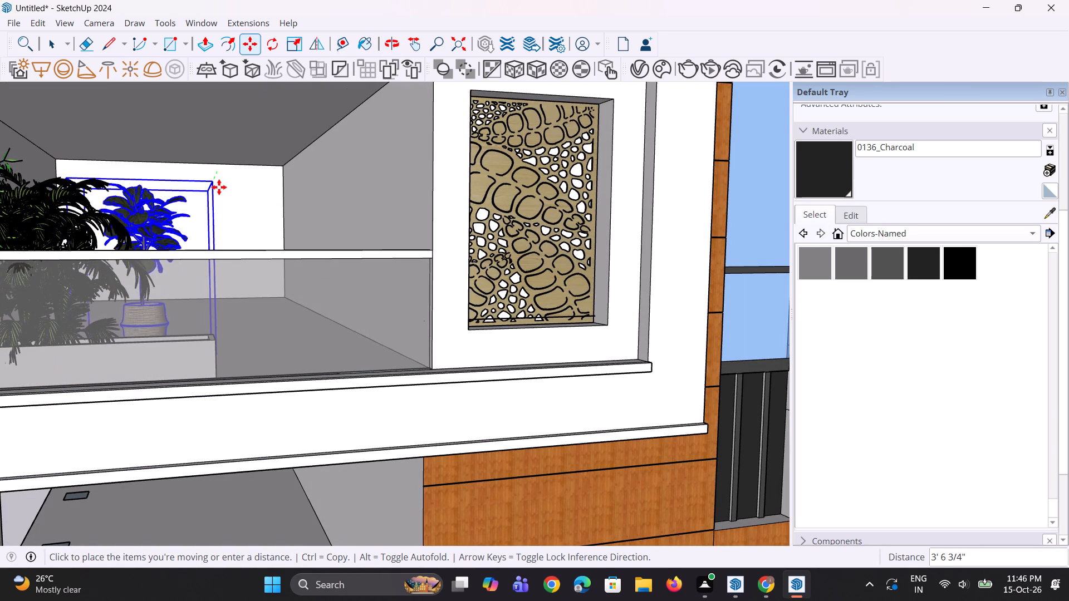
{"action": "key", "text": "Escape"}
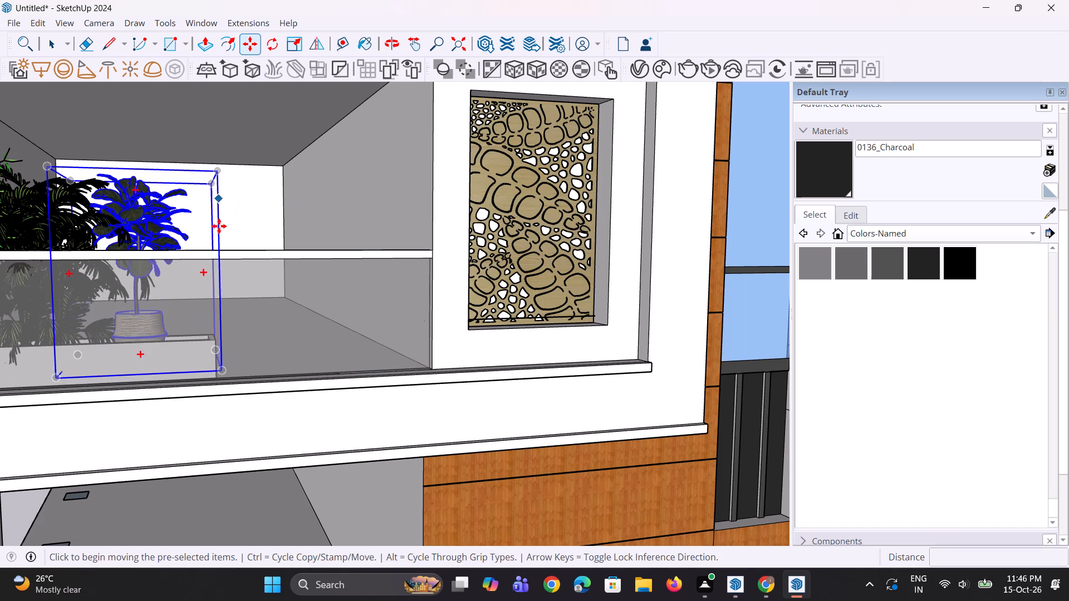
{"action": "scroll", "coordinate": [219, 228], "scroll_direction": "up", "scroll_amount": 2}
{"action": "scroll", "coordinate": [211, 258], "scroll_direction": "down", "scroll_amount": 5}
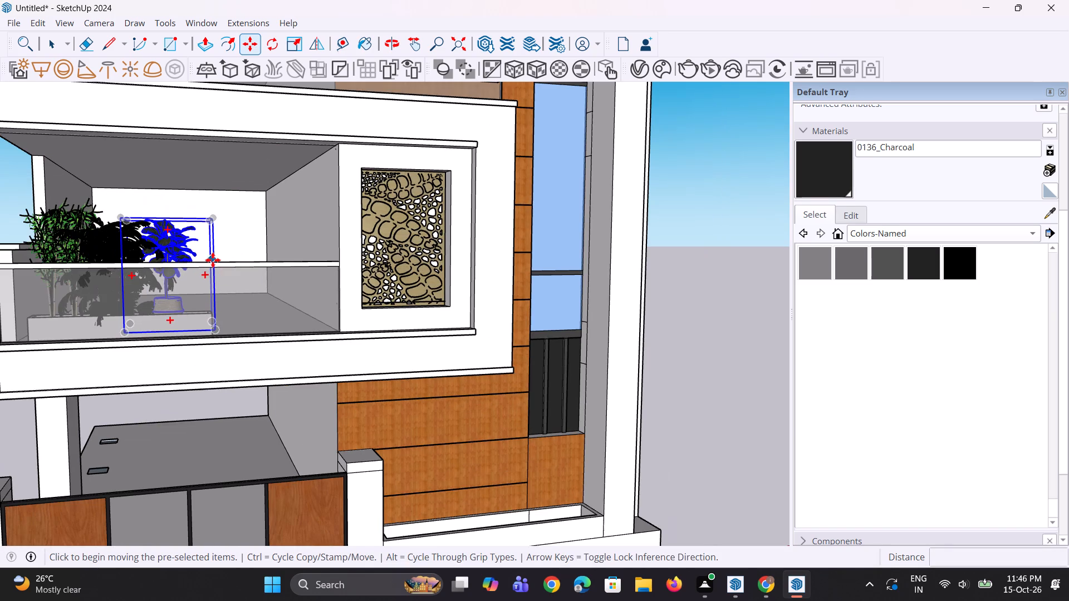
Copy the balcony's broad-leaf potted plant a short distance along the planter, away from the palms.
{"action": "key", "text": "m"}
{"action": "left_click", "coordinate": [170, 260]}
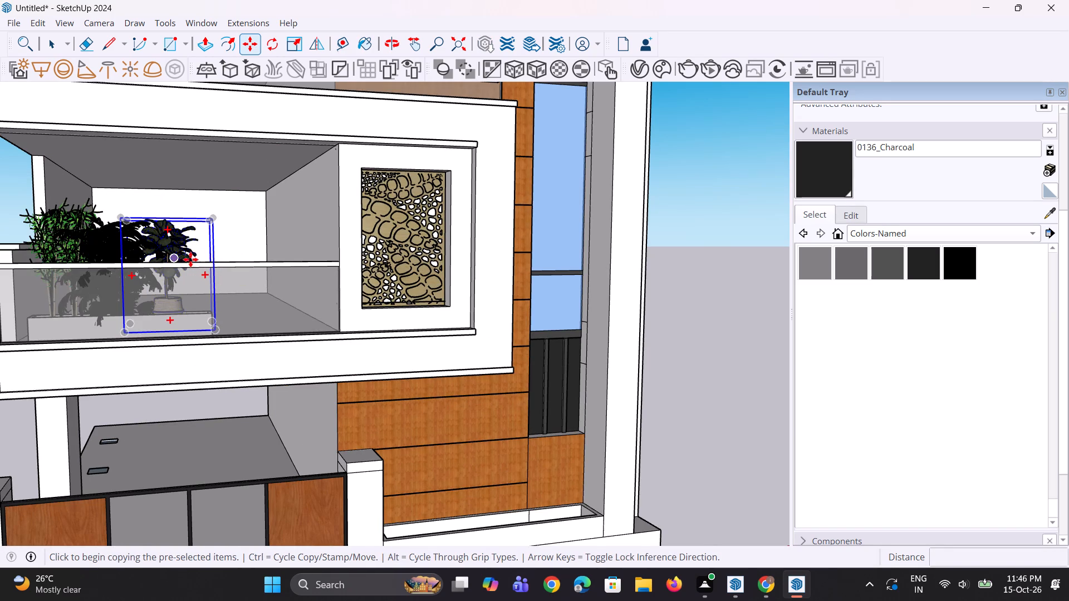
{"action": "left_click", "coordinate": [198, 259]}
{"action": "middle_click_drag", "start_coordinate": [219, 278], "coordinate": [229, 278]}
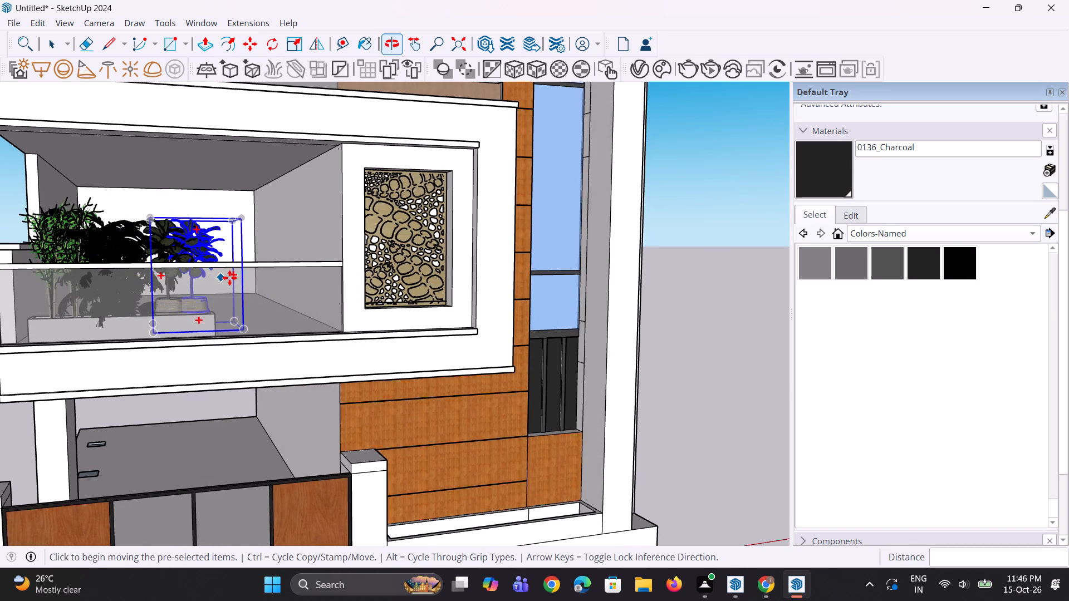
Copy the broad-leaf potted plant beside the building about 48' 2 3/8" to the upper balcony, behind its glass parapet.
{"action": "key", "text": "space"}
{"action": "scroll", "coordinate": [233, 280], "scroll_direction": "down", "scroll_amount": 3}
{"action": "key", "text": "space"}
{"action": "scroll", "coordinate": [236, 280], "scroll_direction": "down", "scroll_amount": 5}
{"action": "key", "text": "space"}
{"action": "left_click", "coordinate": [77, 334]}
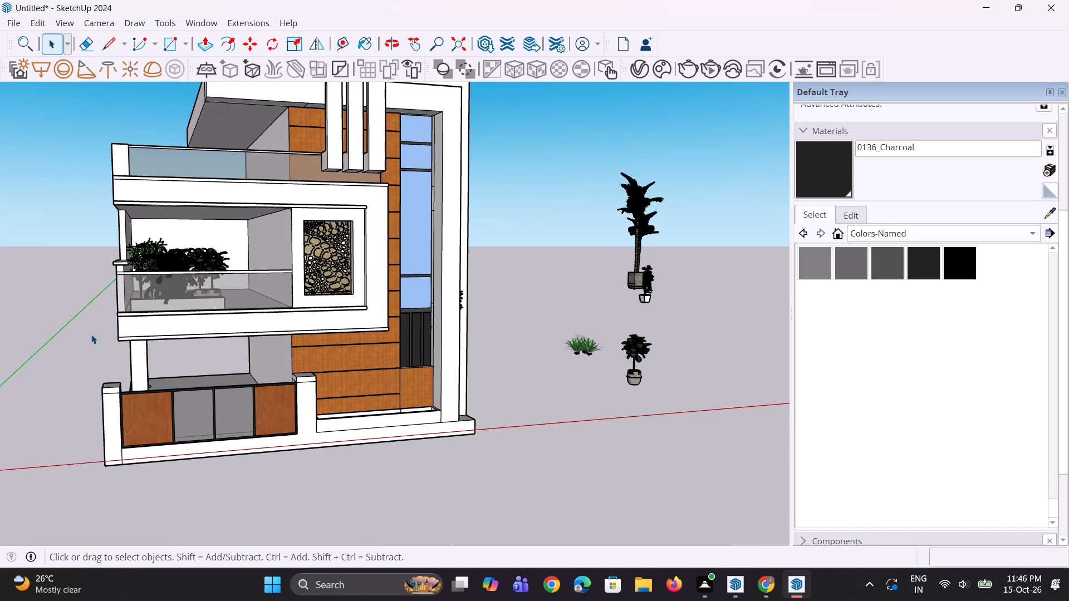
{"action": "scroll", "coordinate": [125, 334], "scroll_direction": "down", "scroll_amount": 2}
{"action": "scroll", "coordinate": [192, 274], "scroll_direction": "up", "scroll_amount": 2}
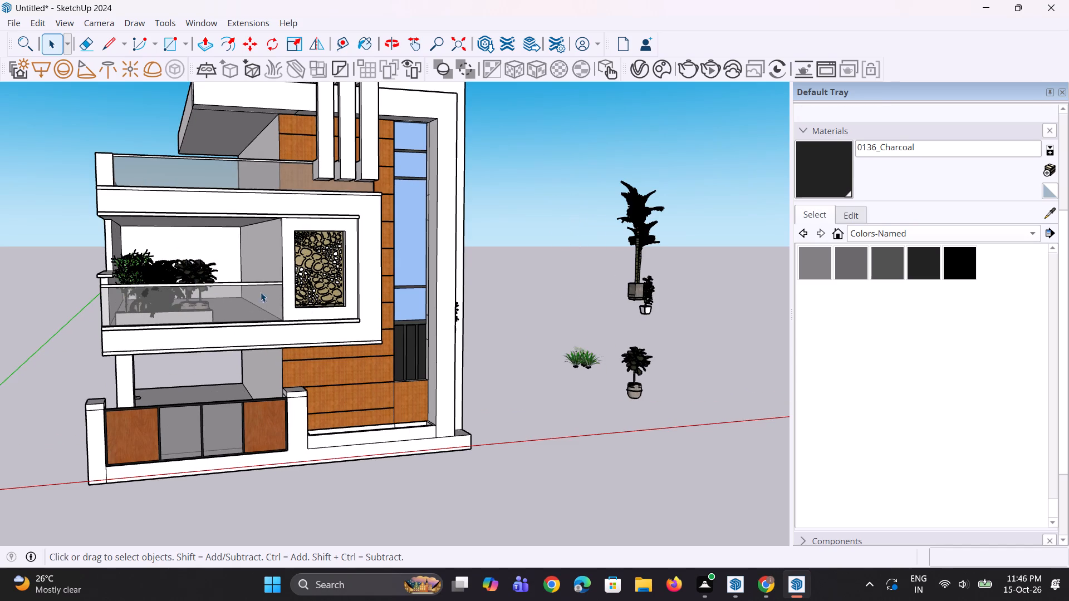
{"action": "left_click", "coordinate": [627, 384]}
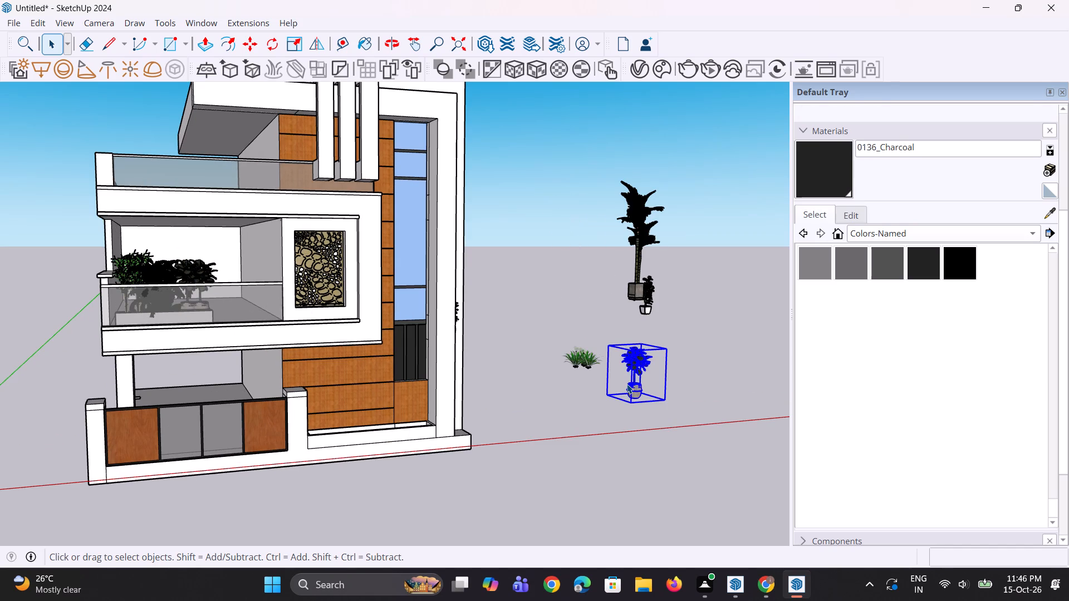
{"action": "key", "text": "m"}
{"action": "left_click", "coordinate": [627, 382]}
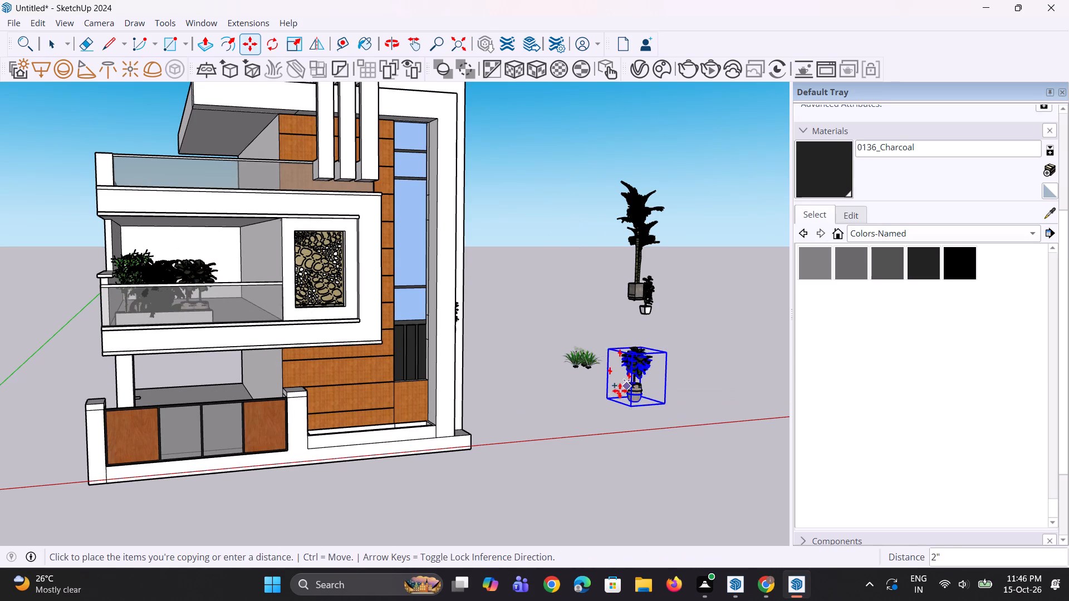
{"action": "scroll", "coordinate": [454, 361], "scroll_direction": "down", "scroll_amount": 4}
{"action": "scroll", "coordinate": [223, 157], "scroll_direction": "up", "scroll_amount": 1}
{"action": "middle_click_drag", "start_coordinate": [229, 200], "coordinate": [307, 357]}
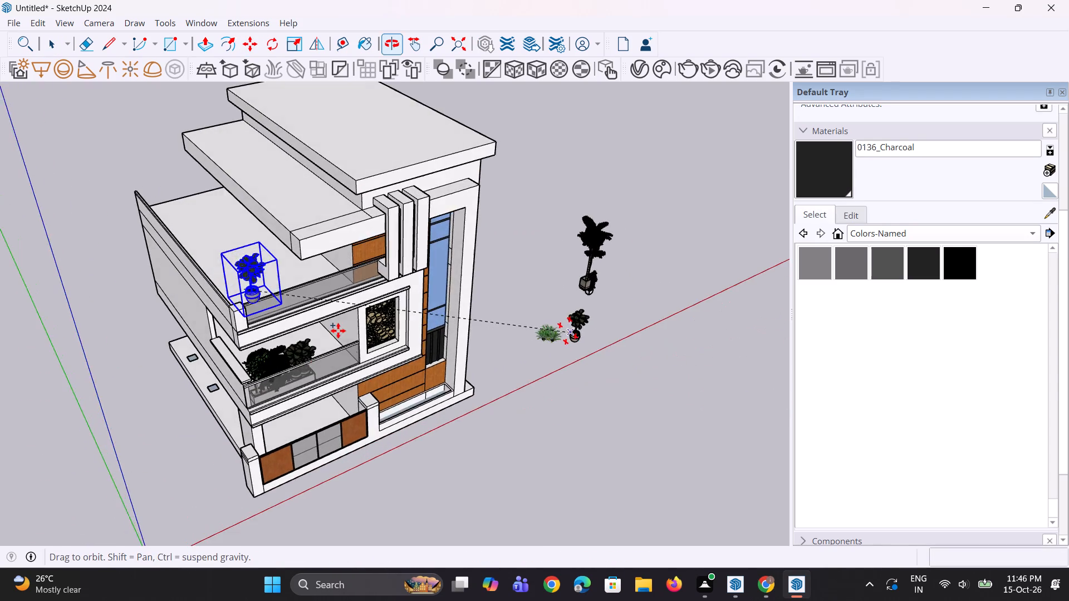
{"action": "scroll", "coordinate": [338, 327], "scroll_direction": "up", "scroll_amount": 3}
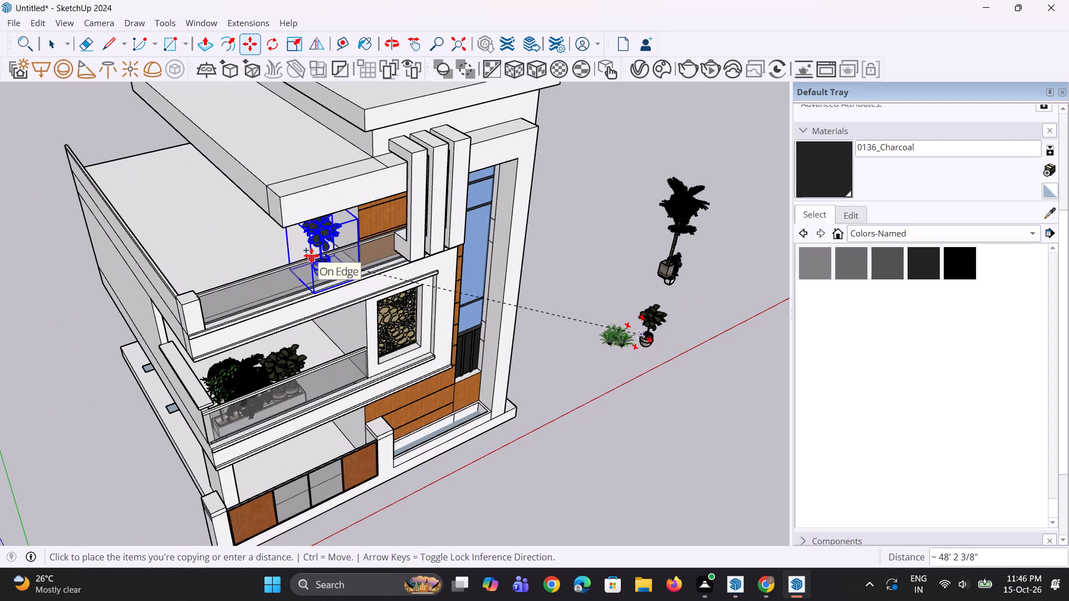
{"action": "left_click", "coordinate": [312, 249]}
Raise the upper balcony's potted plant about 1' 7 3/16" along the blue axis.
{"action": "middle_click_drag", "start_coordinate": [214, 310], "coordinate": [302, 282]}
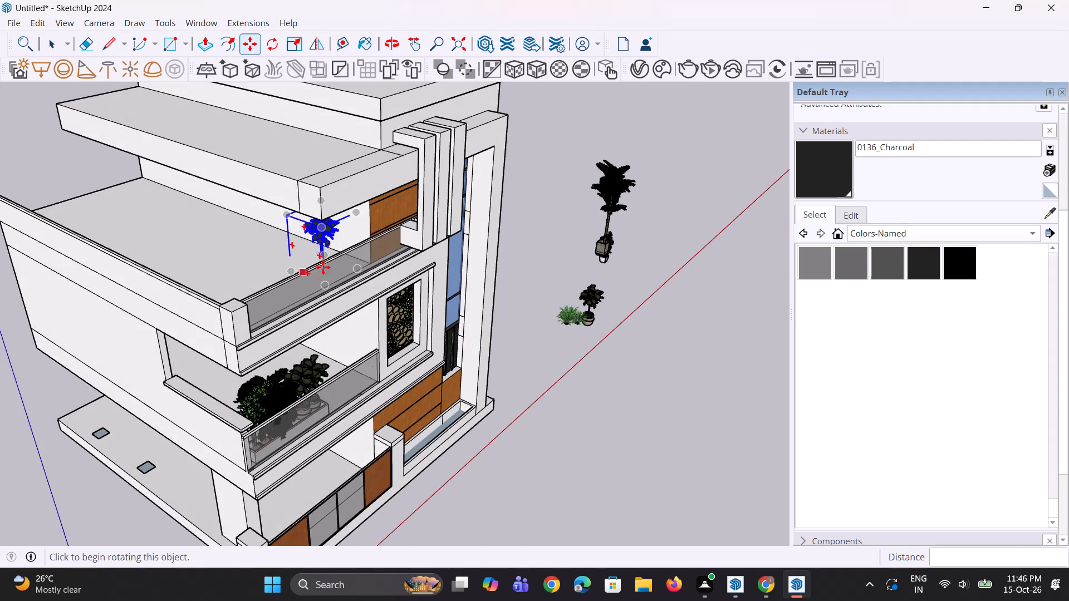
{"action": "scroll", "coordinate": [325, 266], "scroll_direction": "up", "scroll_amount": 10}
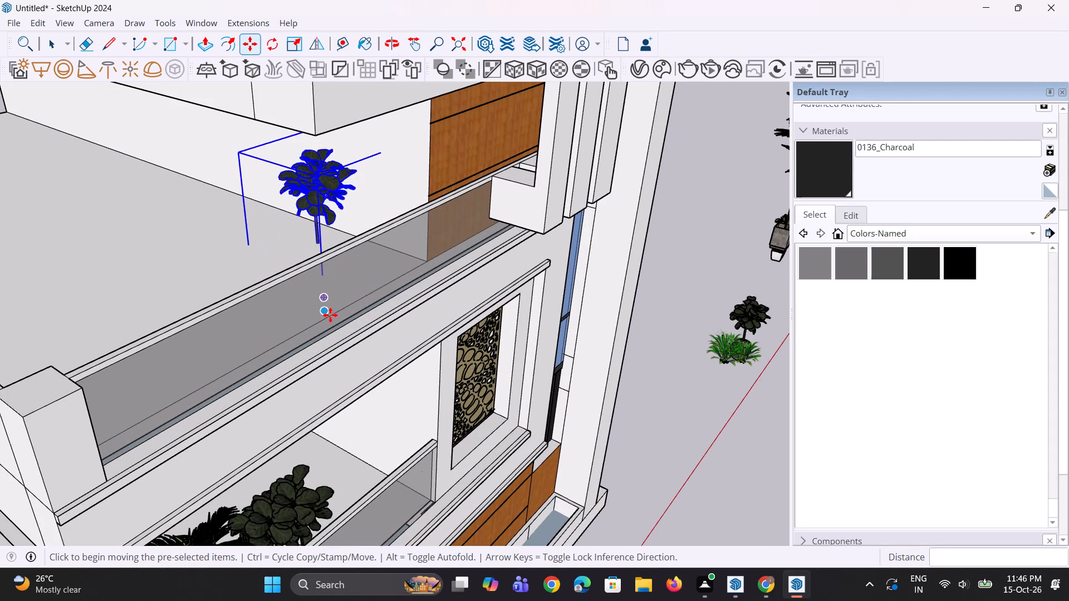
{"action": "left_click", "coordinate": [330, 315]}
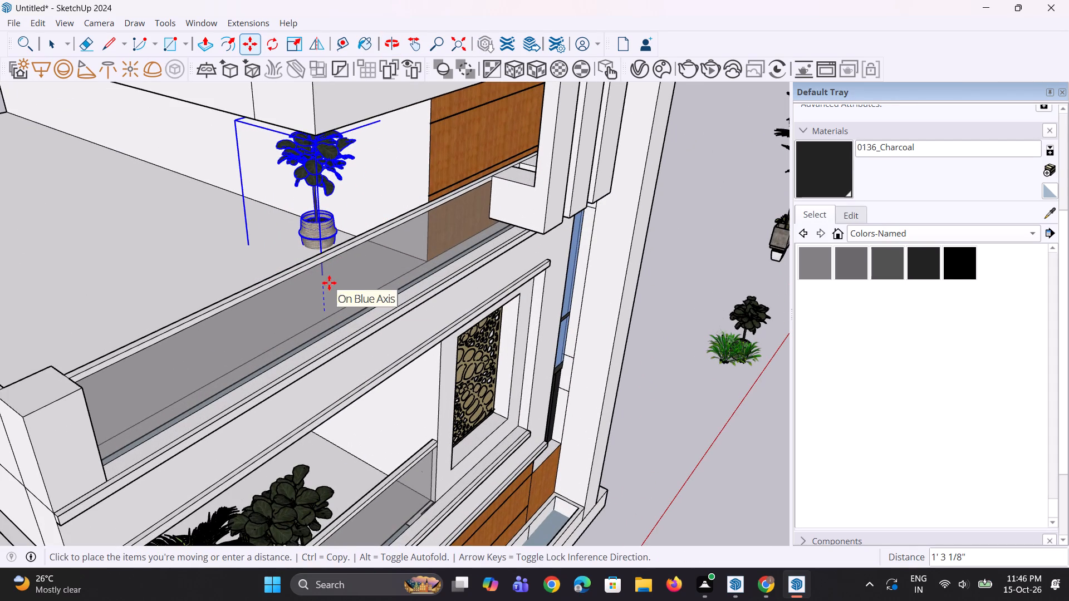
{"action": "left_click", "coordinate": [330, 275]}
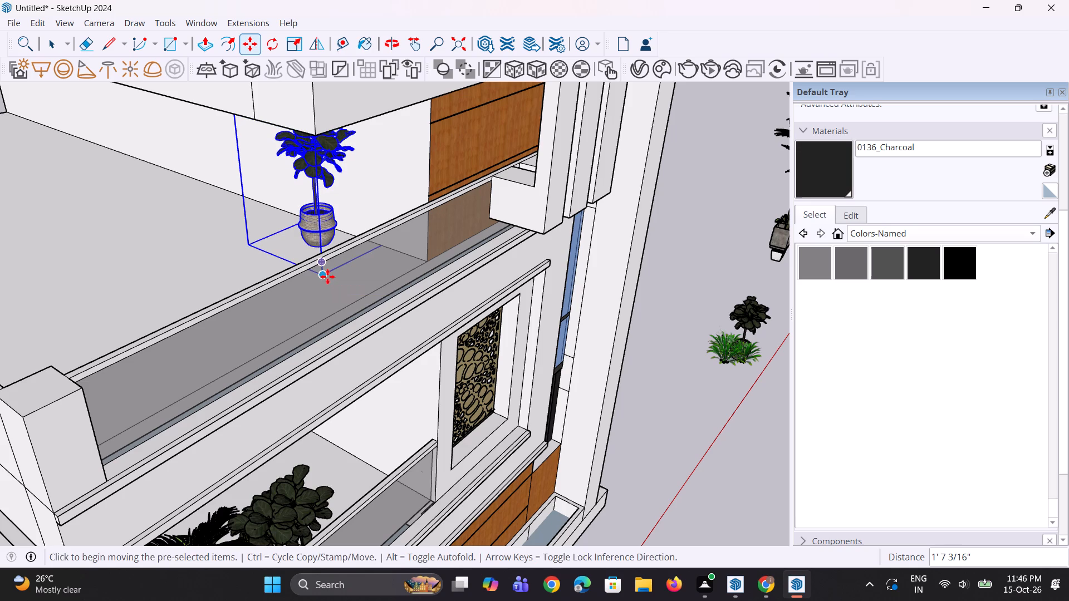
Shift the upper balcony's plant about 3' 2 1/2" toward the glass parapet, plus about 1' 3 3/8" more along the green axis.
{"action": "left_click", "coordinate": [327, 277]}
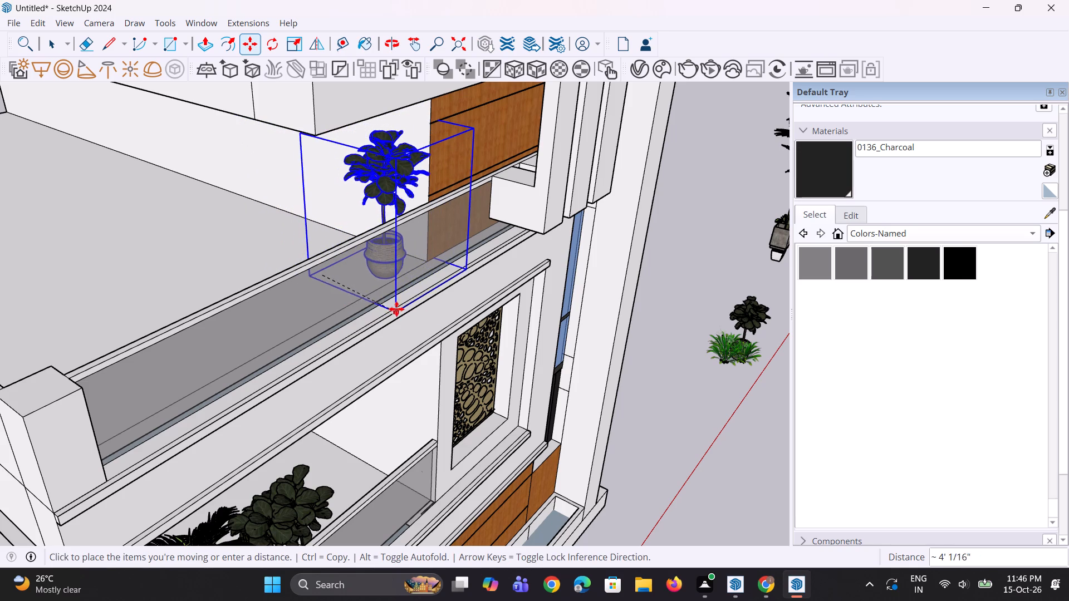
{"action": "left_click", "coordinate": [386, 301]}
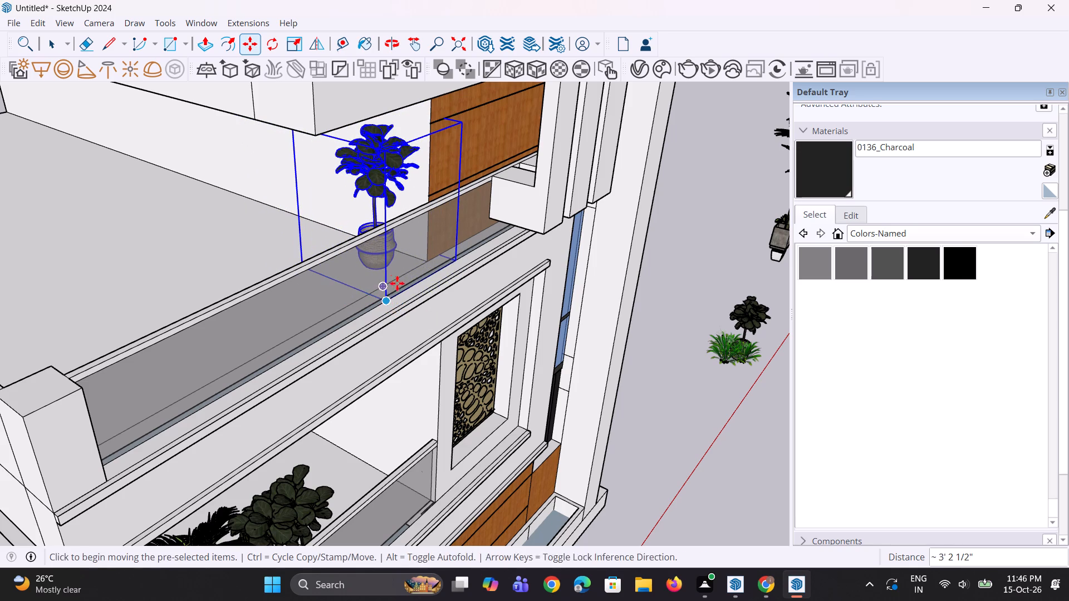
{"action": "scroll", "coordinate": [397, 257], "scroll_direction": "up", "scroll_amount": 6}
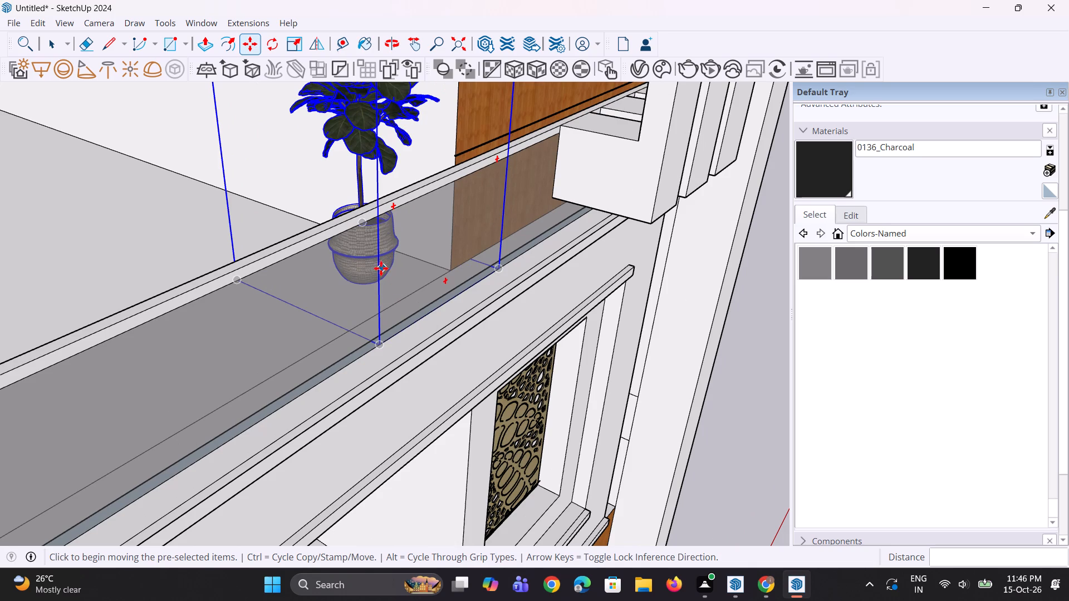
{"action": "left_click", "coordinate": [381, 268]}
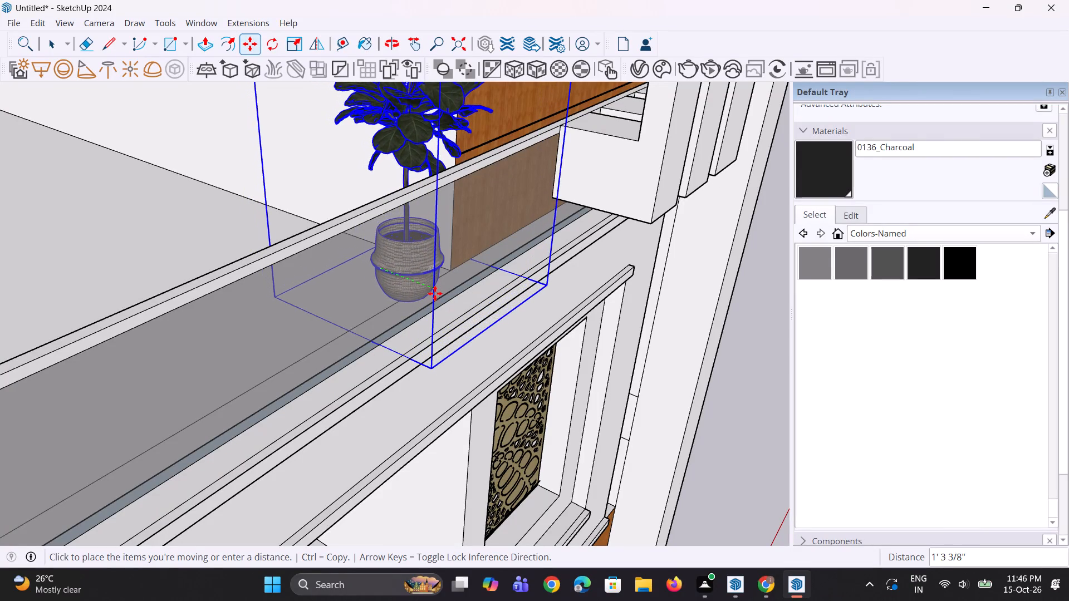
{"action": "left_click", "coordinate": [436, 295]}
Nudge the upper balcony's potted plant about 7 7/16" to fine-tune its position behind the glass parapet.
{"action": "middle_click_drag", "start_coordinate": [444, 328], "coordinate": [336, 318]}
{"action": "scroll", "coordinate": [336, 318], "scroll_direction": "down", "scroll_amount": 10}
{"action": "middle_click_drag", "start_coordinate": [359, 293], "coordinate": [301, 255]}
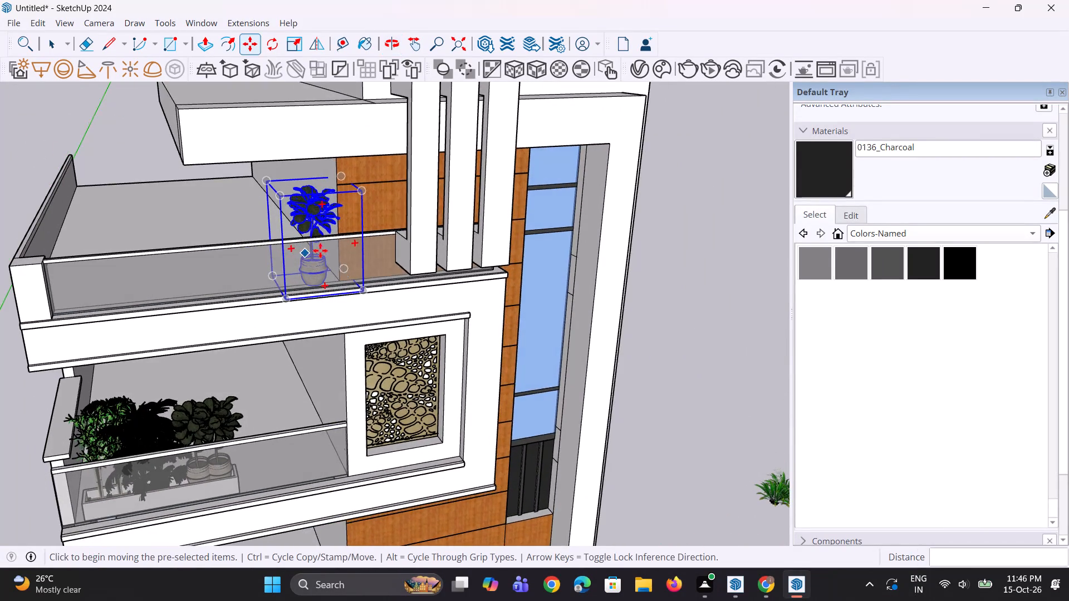
{"action": "scroll", "coordinate": [327, 252], "scroll_direction": "up", "scroll_amount": 6}
{"action": "left_click", "coordinate": [377, 310]}
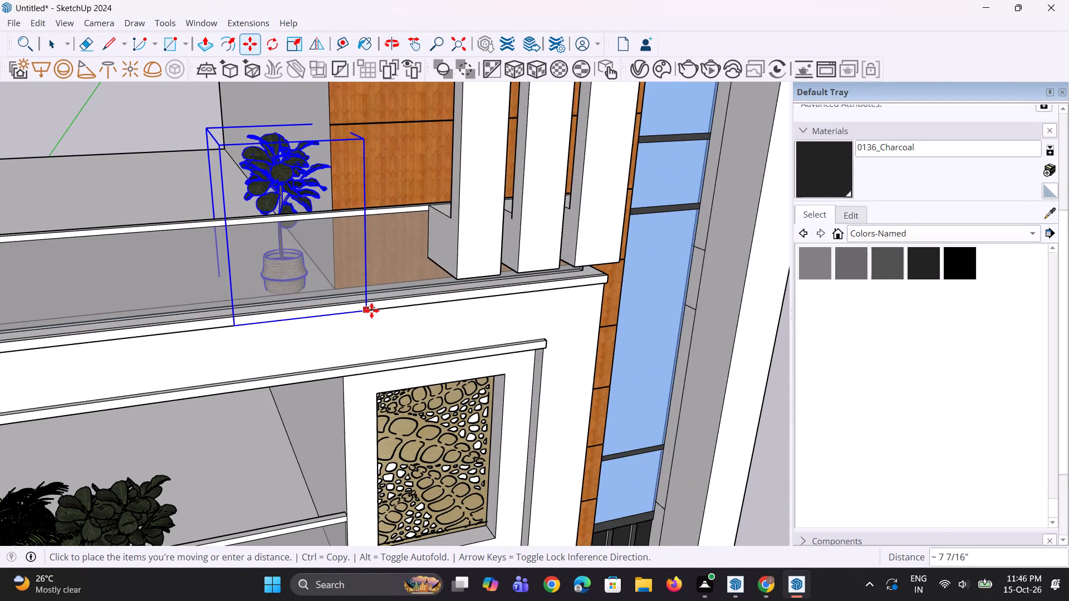
{"action": "left_click", "coordinate": [375, 311]}
Copy the upper balcony's potted plant about 1' 5 3/8" along the parapet, away from the wood cladding, and clear the selection.
{"action": "scroll", "coordinate": [355, 314], "scroll_direction": "down", "scroll_amount": 5}
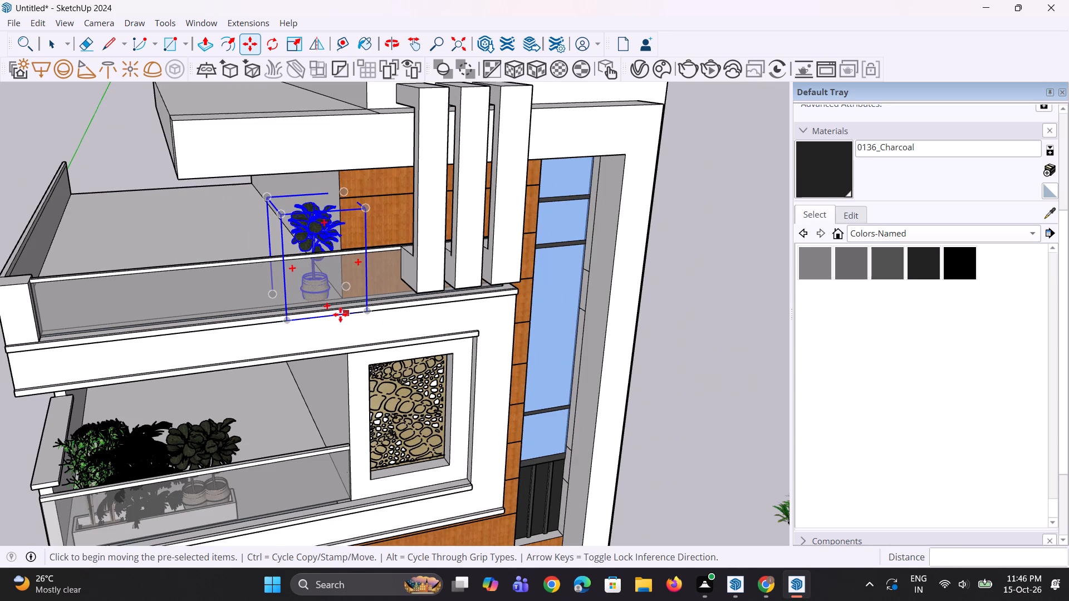
{"action": "scroll", "coordinate": [290, 330], "scroll_direction": "up", "scroll_amount": 2}
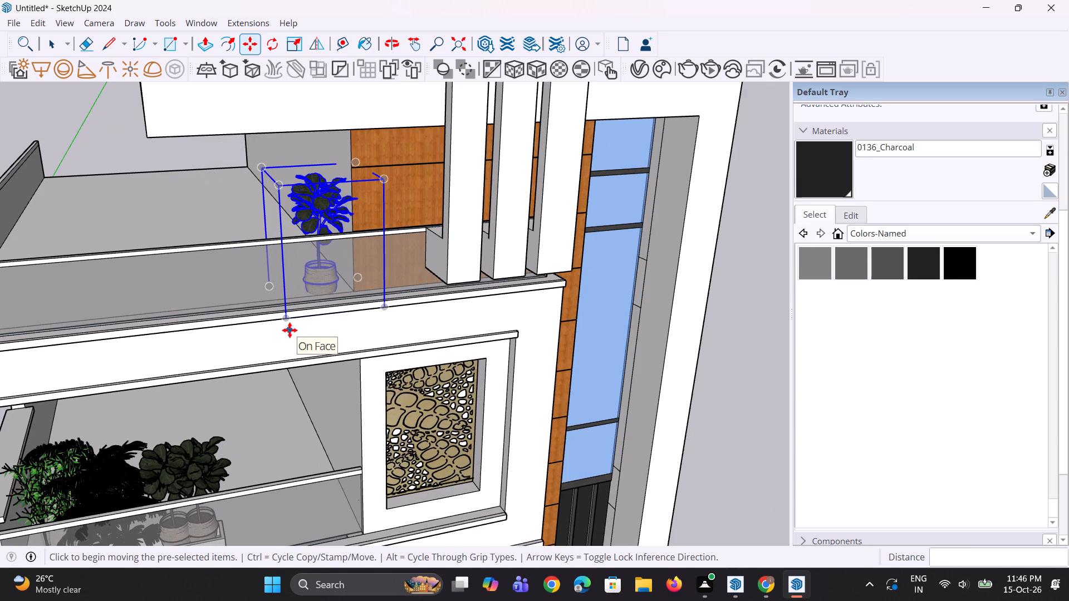
{"action": "key", "text": "m"}
{"action": "scroll", "coordinate": [290, 330], "scroll_direction": "up", "scroll_amount": 3}
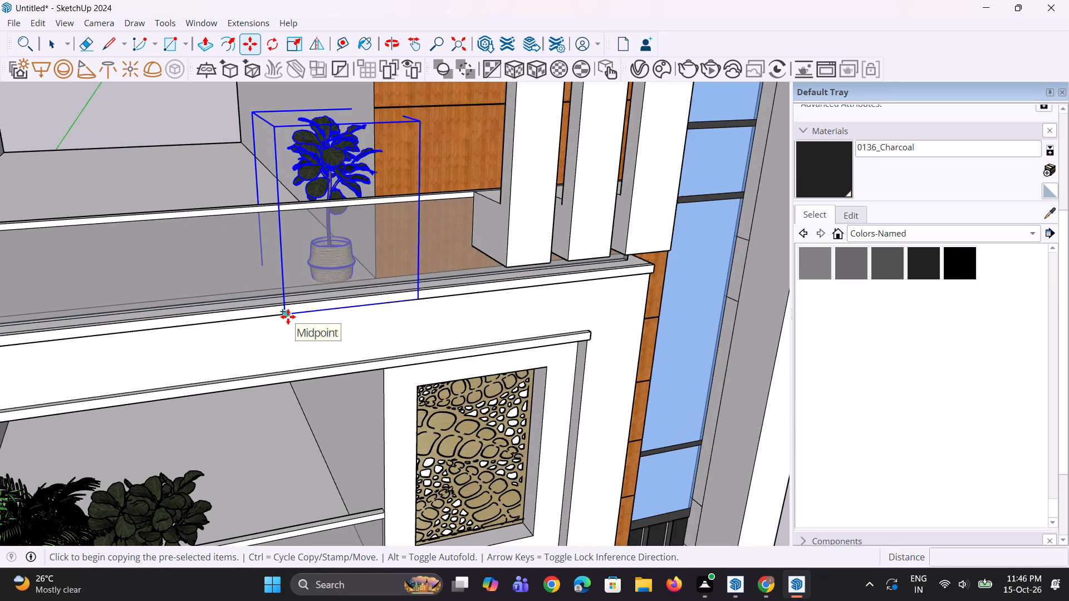
{"action": "left_click", "coordinate": [288, 317]}
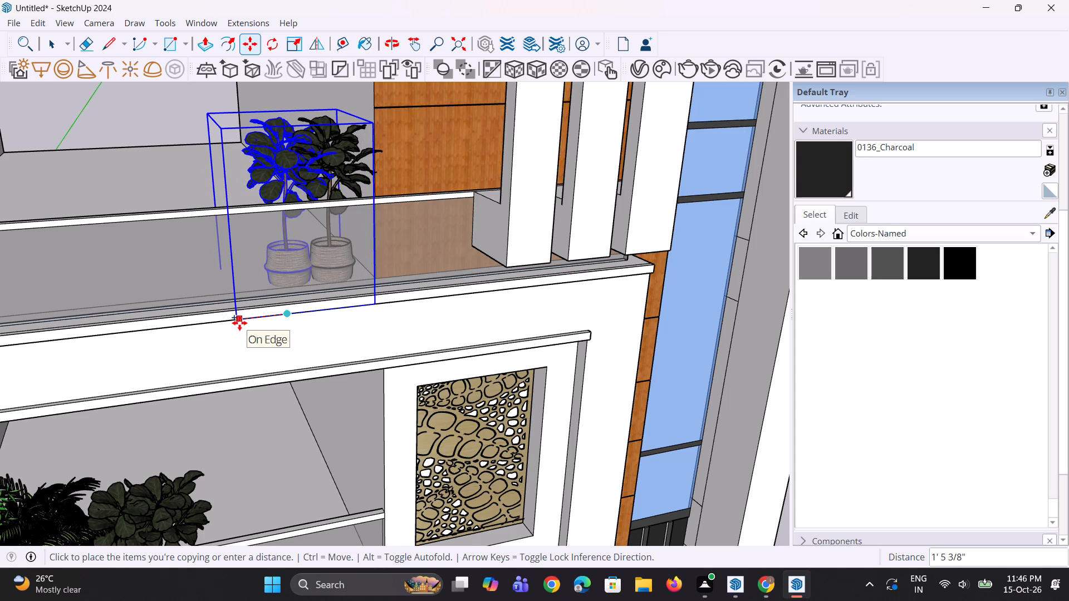
{"action": "left_click", "coordinate": [239, 323]}
{"action": "scroll", "coordinate": [297, 341], "scroll_direction": "down", "scroll_amount": 5}
{"action": "middle_click_drag", "start_coordinate": [303, 337], "coordinate": [303, 327]}
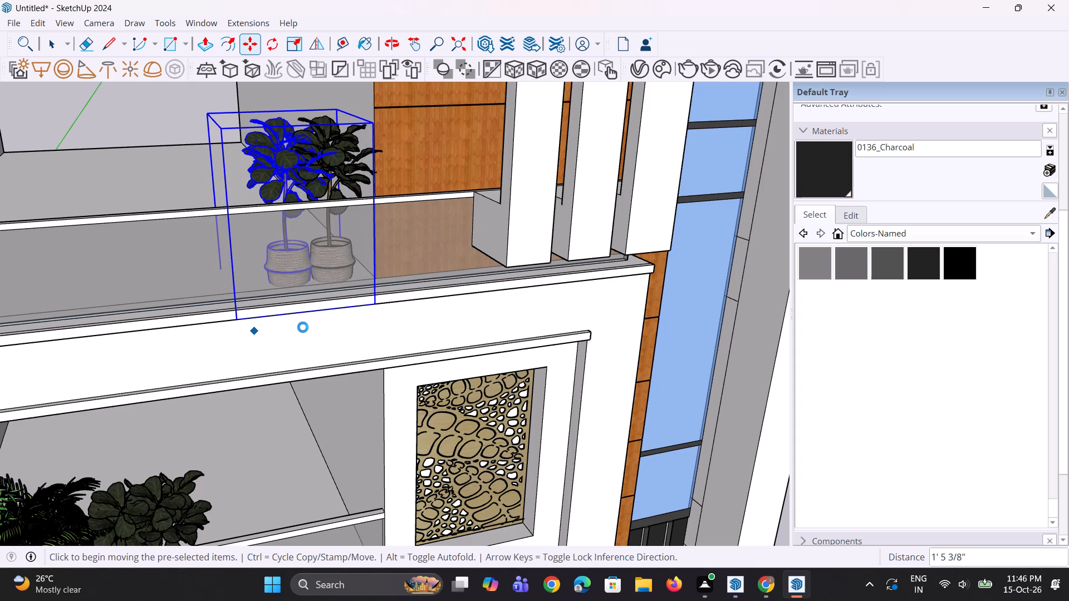
{"action": "key", "text": "space"}
{"action": "key", "text": "space"}
{"action": "key", "text": "space"}
{"action": "scroll", "coordinate": [355, 333], "scroll_direction": "down", "scroll_amount": 4}
{"action": "middle_click_drag", "start_coordinate": [355, 333], "coordinate": [336, 293]}
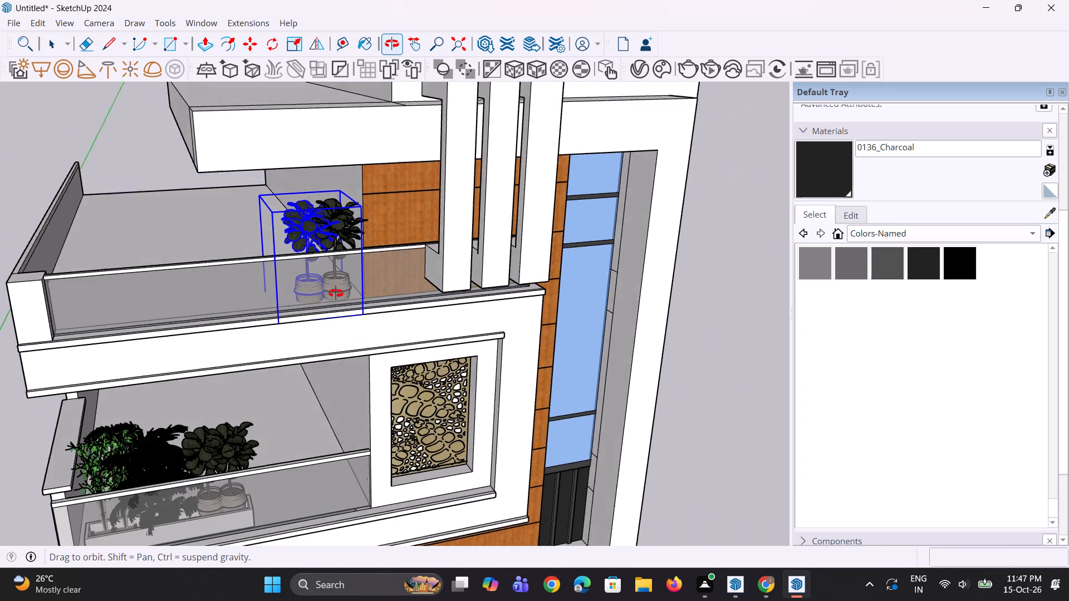
{"action": "middle_click_drag", "start_coordinate": [336, 293], "coordinate": [316, 272]}
{"action": "left_click", "coordinate": [721, 381]}
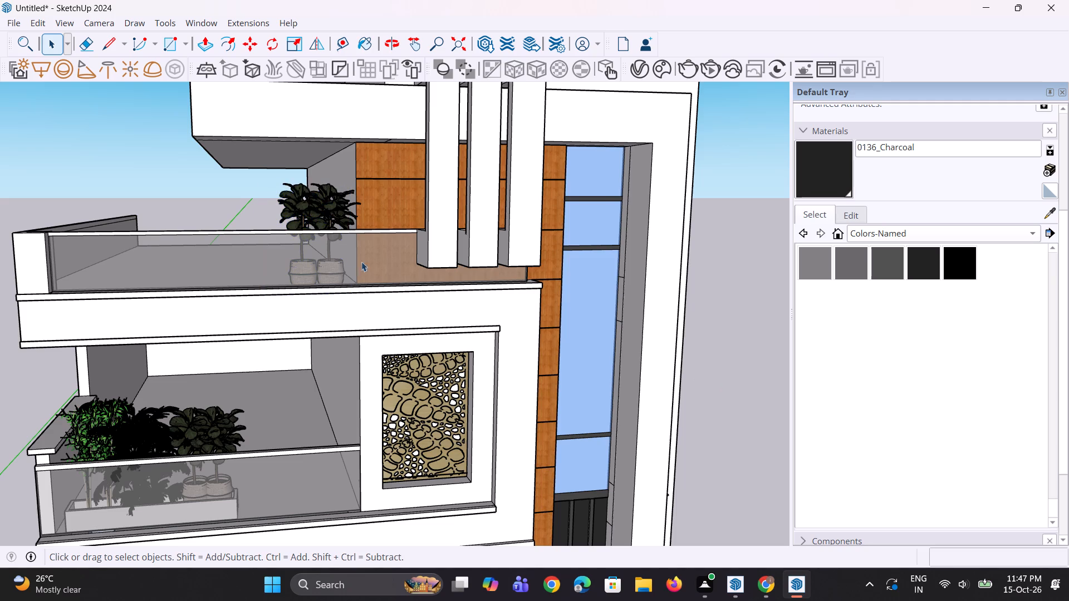
Move the flowering grass clump beside the building about 23' 7 1/4" toward the ground-level planter below the wood cladding.
{"action": "scroll", "coordinate": [344, 253], "scroll_direction": "down", "scroll_amount": 10}
{"action": "scroll", "coordinate": [300, 239], "scroll_direction": "down", "scroll_amount": 5}
{"action": "scroll", "coordinate": [325, 337], "scroll_direction": "up", "scroll_amount": 4}
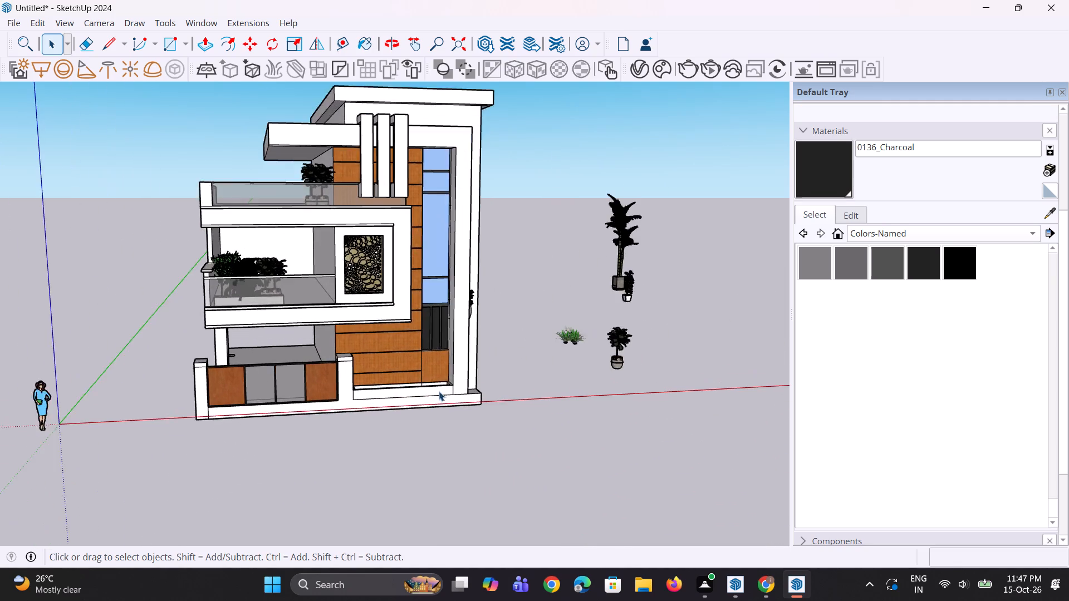
{"action": "scroll", "coordinate": [464, 381], "scroll_direction": "up", "scroll_amount": 2}
{"action": "left_click", "coordinate": [591, 330]}
{"action": "scroll", "coordinate": [600, 342], "scroll_direction": "up", "scroll_amount": 6}
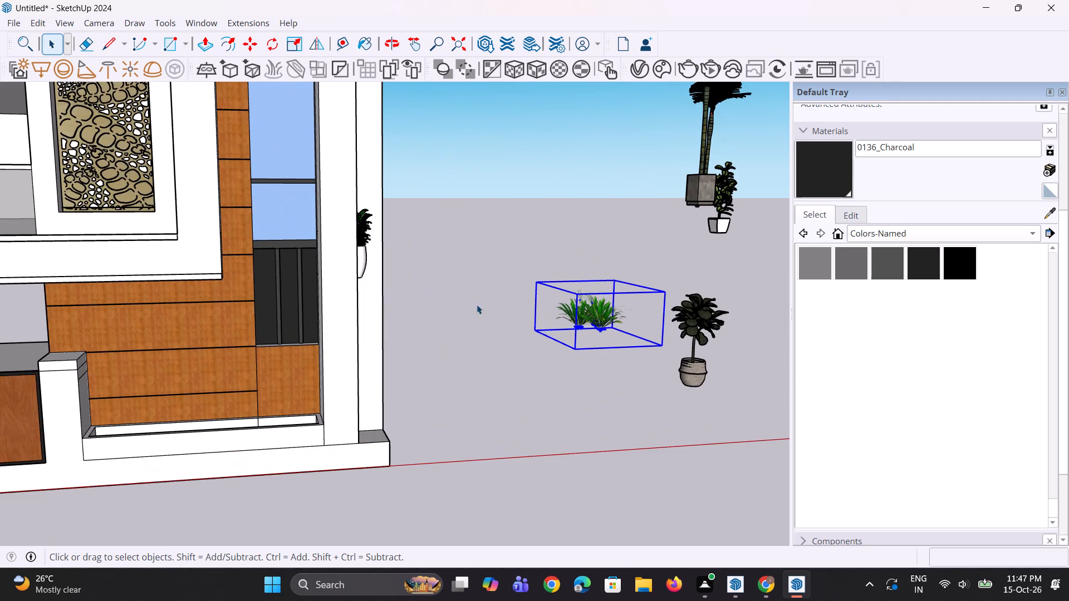
{"action": "key", "text": "m"}
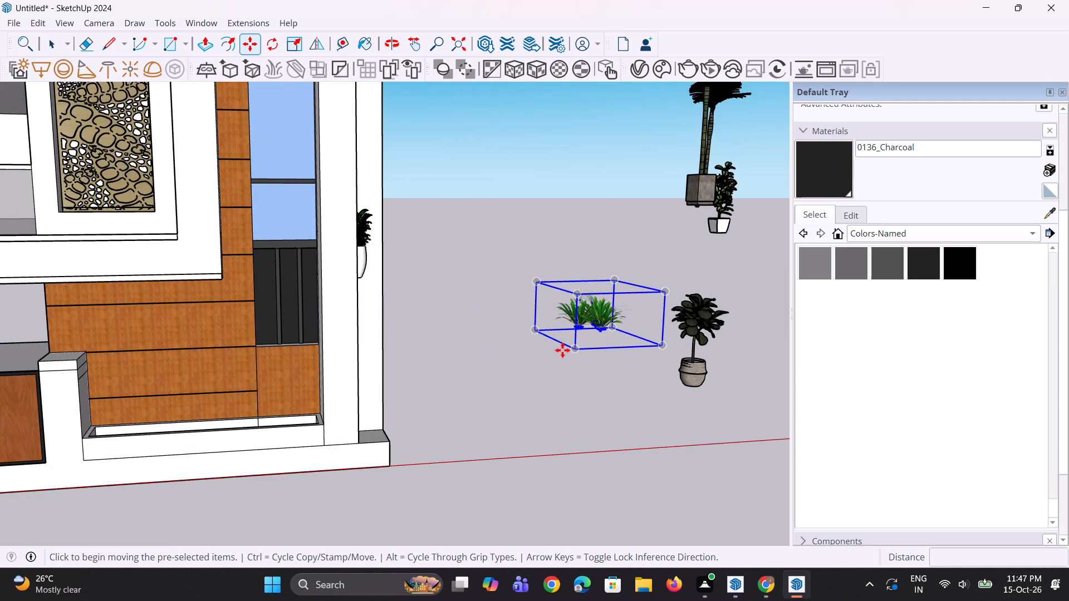
{"action": "left_click", "coordinate": [562, 350]}
{"action": "scroll", "coordinate": [277, 420], "scroll_direction": "up", "scroll_amount": 1}
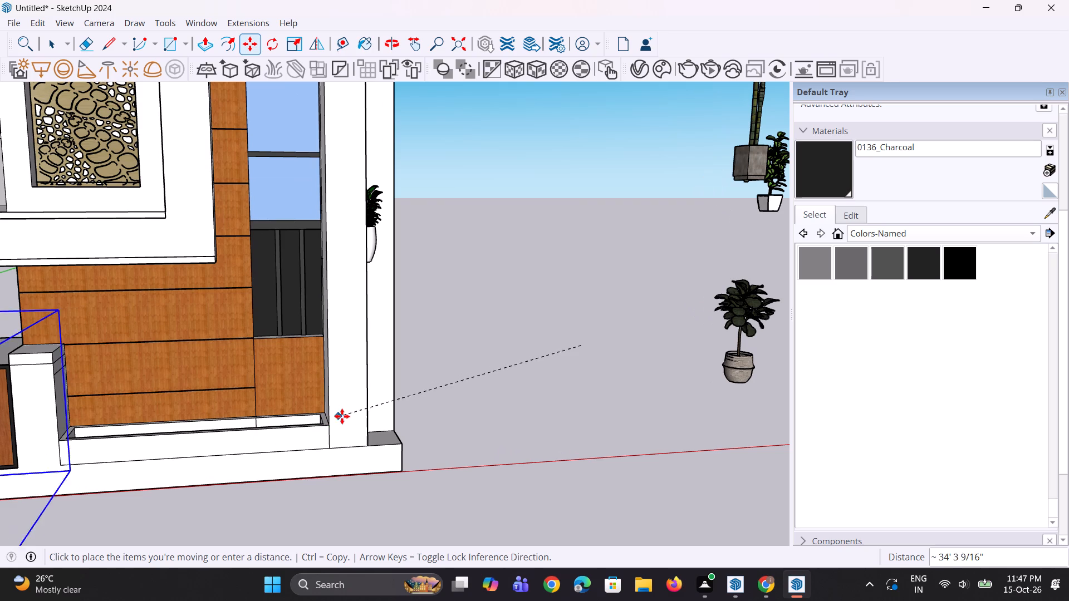
{"action": "key", "text": "Escape"}
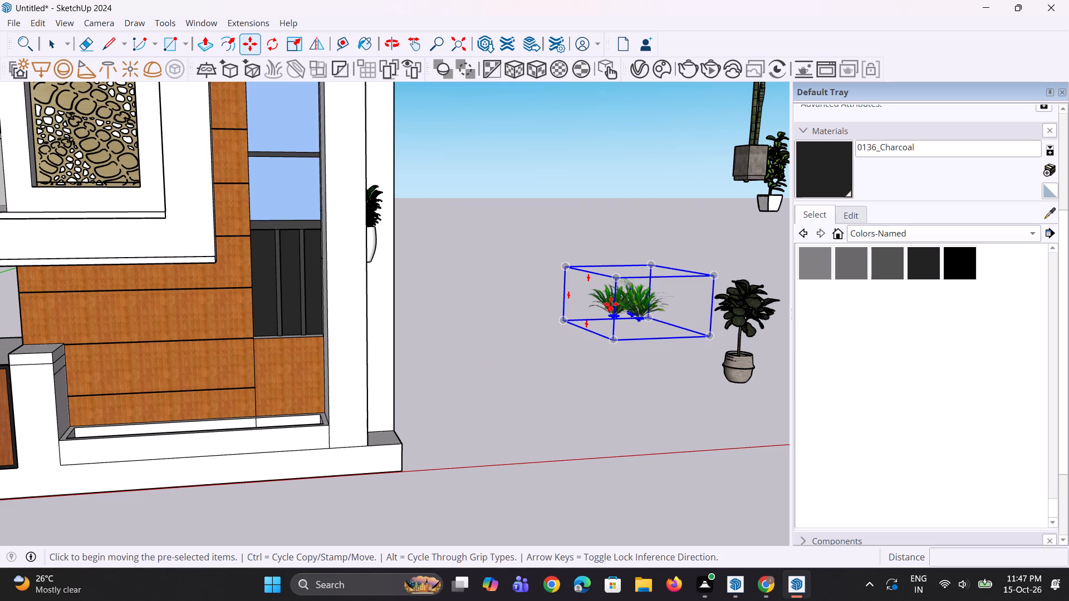
{"action": "left_click", "coordinate": [611, 303]}
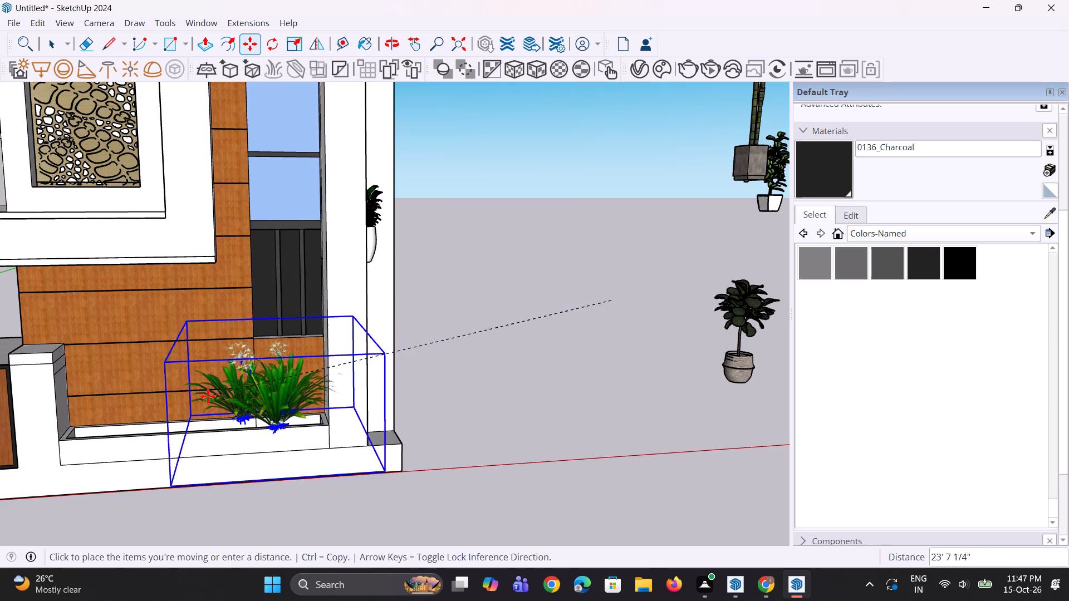
{"action": "left_click", "coordinate": [203, 397]}
Move the flowering grass clump further back against the wood-clad wall above the ground-level planter.
{"action": "middle_click_drag", "start_coordinate": [201, 400], "coordinate": [356, 414]}
{"action": "left_click_drag", "start_coordinate": [553, 433], "coordinate": [524, 433]}
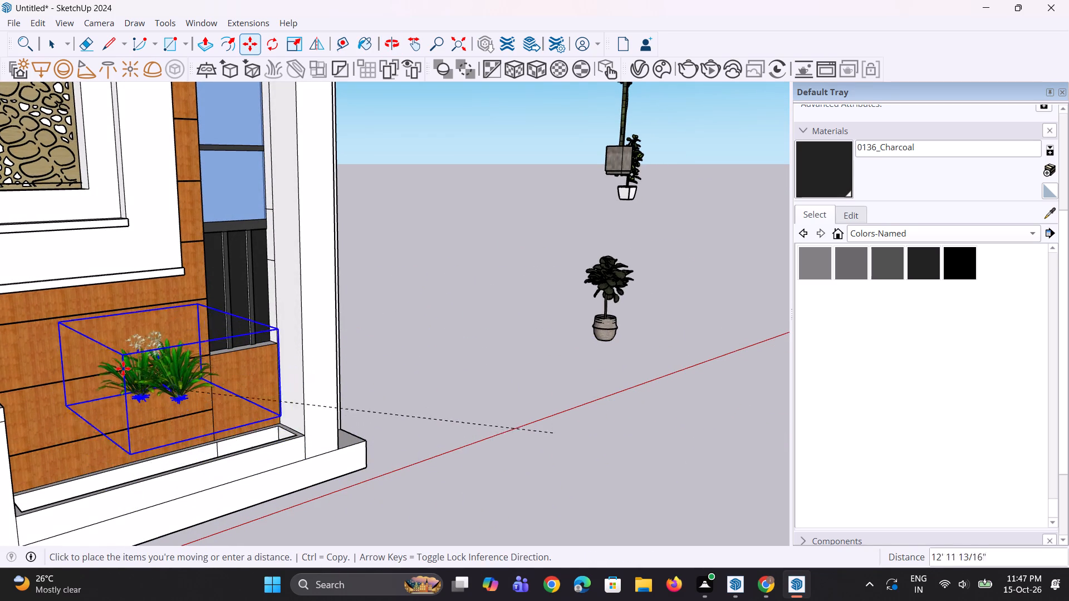
{"action": "left_click", "coordinate": [108, 324]}
Move the flowering grass clump about 6' 9 7/8" down from the wood cladding into the ground-level planter.
{"action": "middle_click_drag", "start_coordinate": [257, 374], "coordinate": [215, 320]}
{"action": "scroll", "coordinate": [213, 319], "scroll_direction": "up", "scroll_amount": 1}
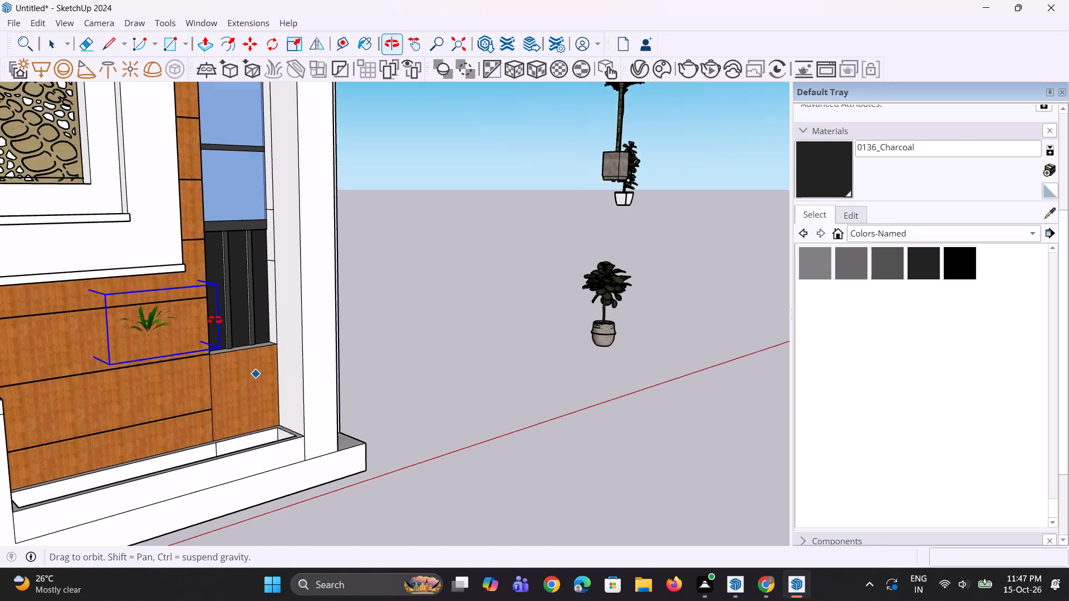
{"action": "middle_click_drag", "start_coordinate": [215, 320], "coordinate": [195, 308]}
{"action": "left_click", "coordinate": [218, 335]}
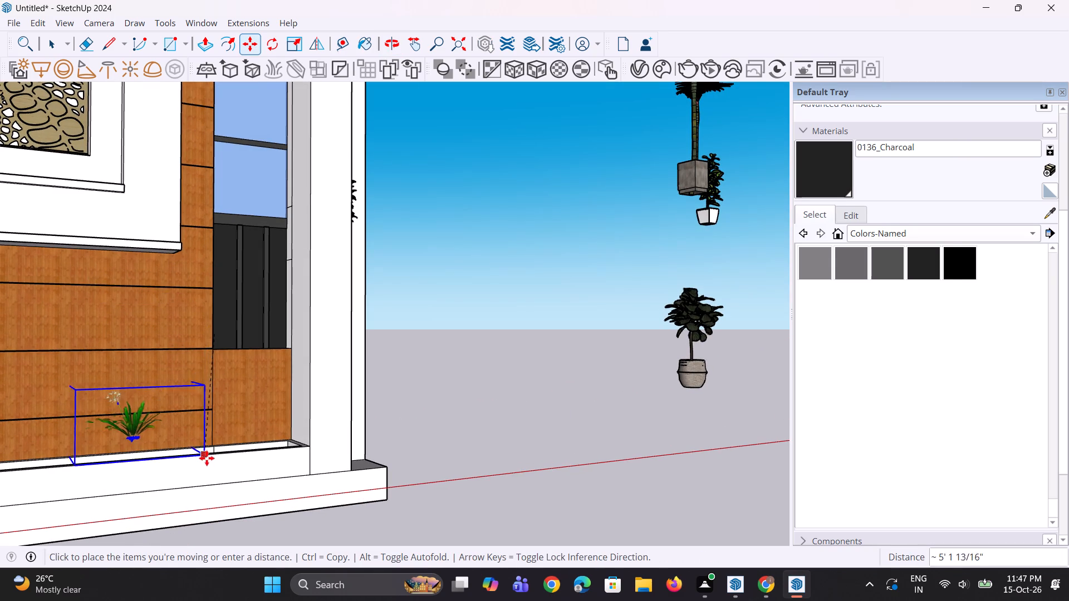
{"action": "left_click", "coordinate": [241, 490]}
{"action": "middle_click_drag", "start_coordinate": [214, 403], "coordinate": [176, 435]}
{"action": "scroll", "coordinate": [173, 417], "scroll_direction": "down", "scroll_amount": 5}
{"action": "middle_click_drag", "start_coordinate": [179, 421], "coordinate": [180, 450]}
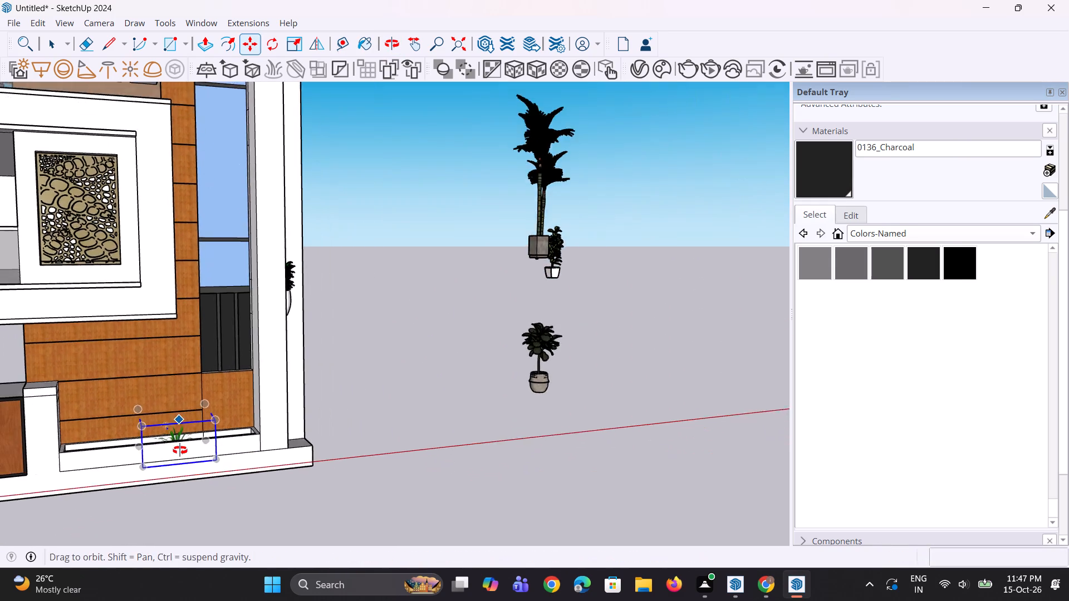
{"action": "middle_click_drag", "start_coordinate": [180, 450], "coordinate": [181, 465]}
{"action": "scroll", "coordinate": [221, 450], "scroll_direction": "up", "scroll_amount": 4}
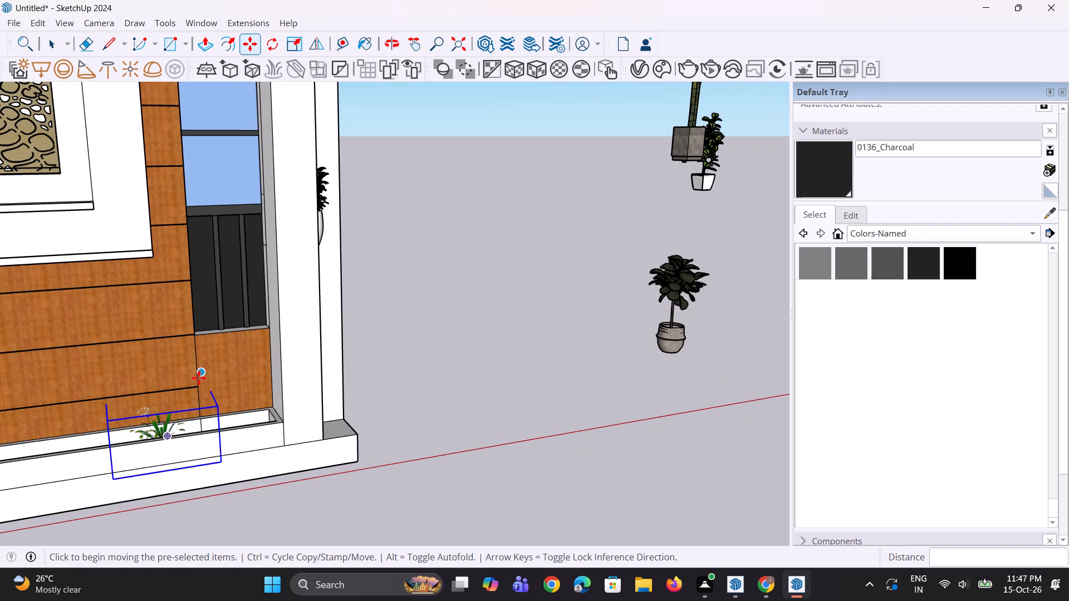
Move the flowering grass clump about 2' 2 1/8" out from the cladding, raise it about 1' 1/2", and nudge it about 2" into the planter.
{"action": "scroll", "coordinate": [199, 378], "scroll_direction": "down", "scroll_amount": 4}
{"action": "scroll", "coordinate": [238, 477], "scroll_direction": "up", "scroll_amount": 5}
{"action": "left_click", "coordinate": [208, 421]}
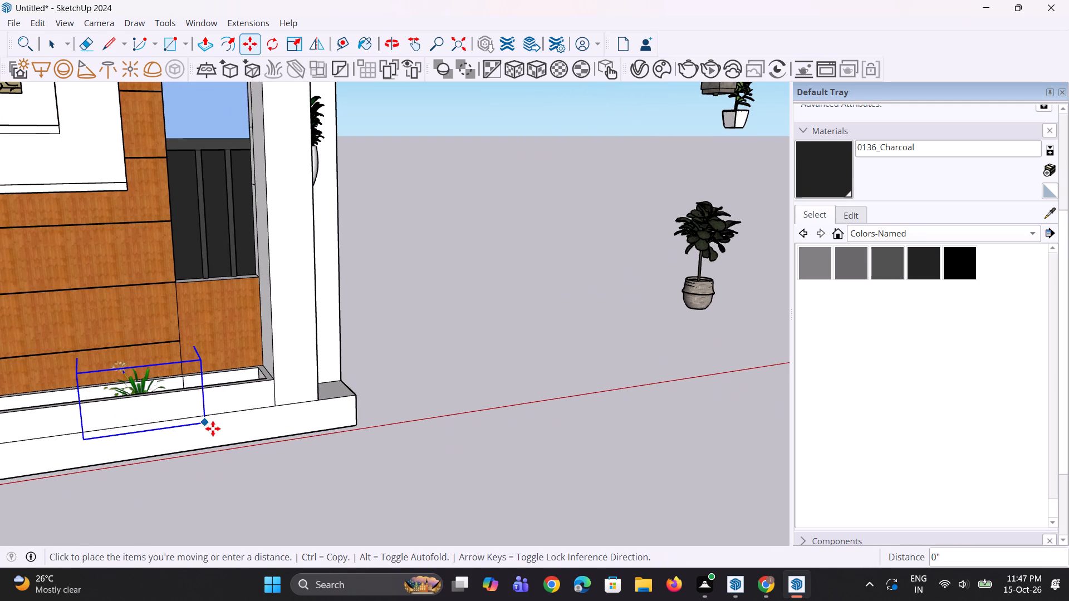
{"action": "left_click", "coordinate": [218, 438]}
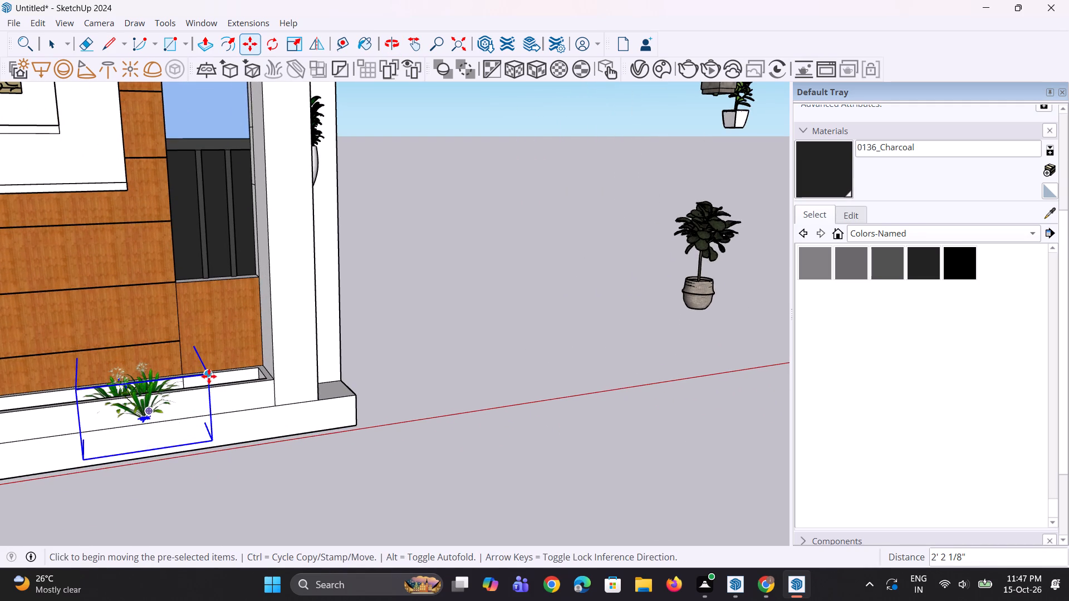
{"action": "left_click", "coordinate": [209, 376]}
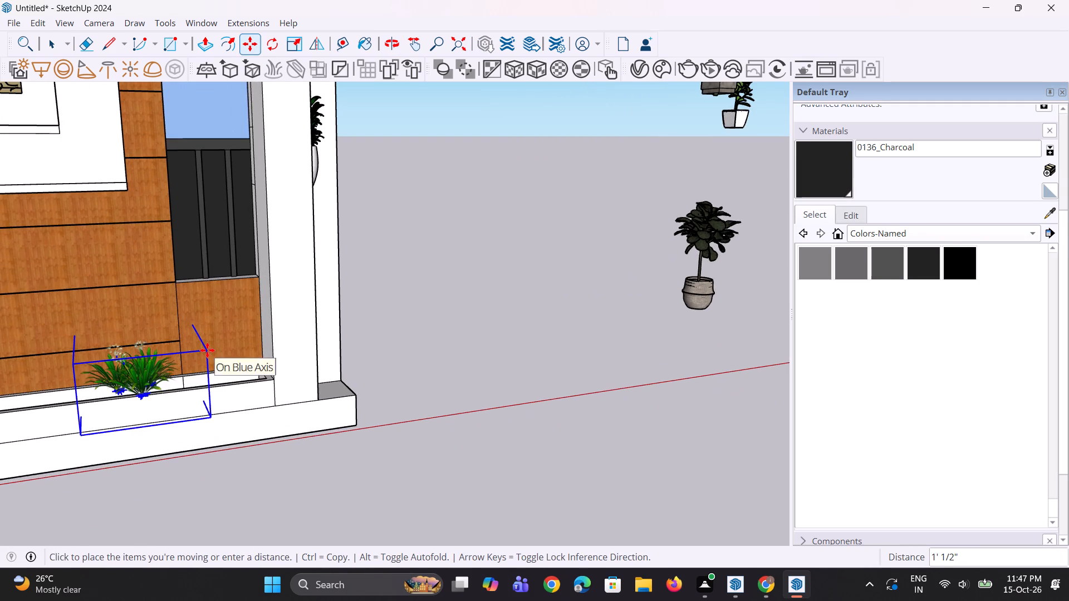
{"action": "left_click", "coordinate": [207, 350]}
{"action": "left_click", "coordinate": [210, 417]}
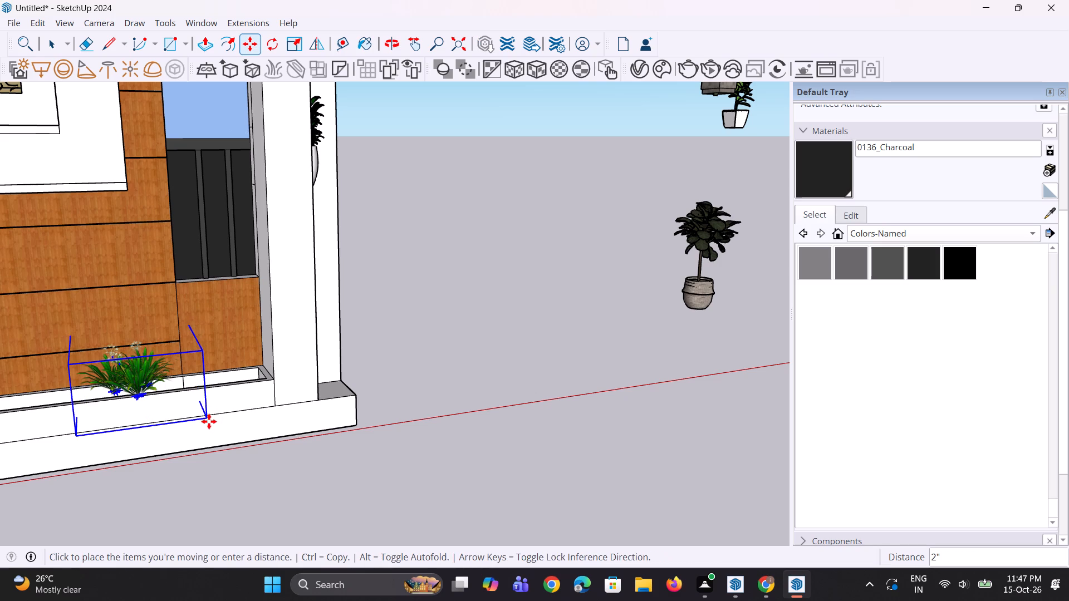
{"action": "left_click", "coordinate": [209, 421]}
Scale the grass clump's depth along the green axis to about 0.81 so it fits the planter's width.
{"action": "scroll", "coordinate": [206, 403], "scroll_direction": "down", "scroll_amount": 5}
{"action": "middle_click_drag", "start_coordinate": [118, 381], "coordinate": [209, 393]}
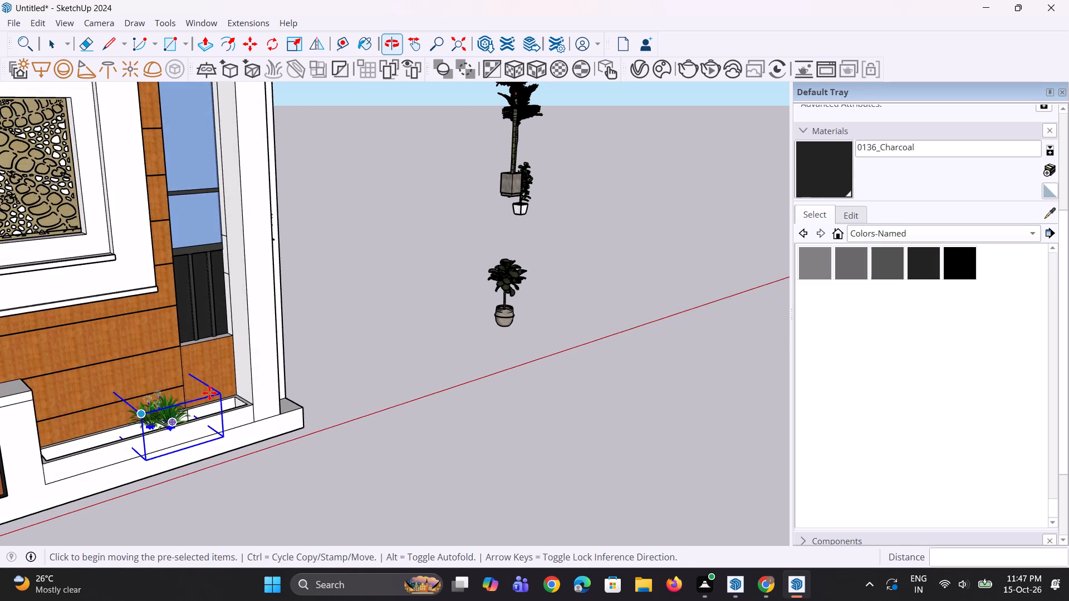
{"action": "key", "text": "s"}
{"action": "scroll", "coordinate": [193, 407], "scroll_direction": "up", "scroll_amount": 6}
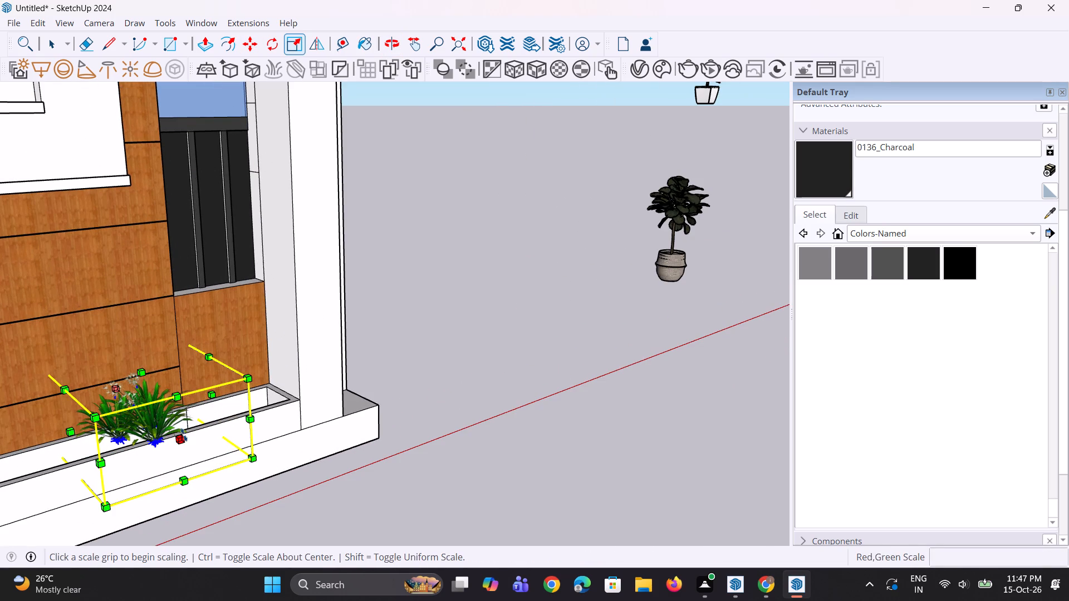
{"action": "left_click", "coordinate": [184, 439]}
{"action": "left_click", "coordinate": [174, 420]}
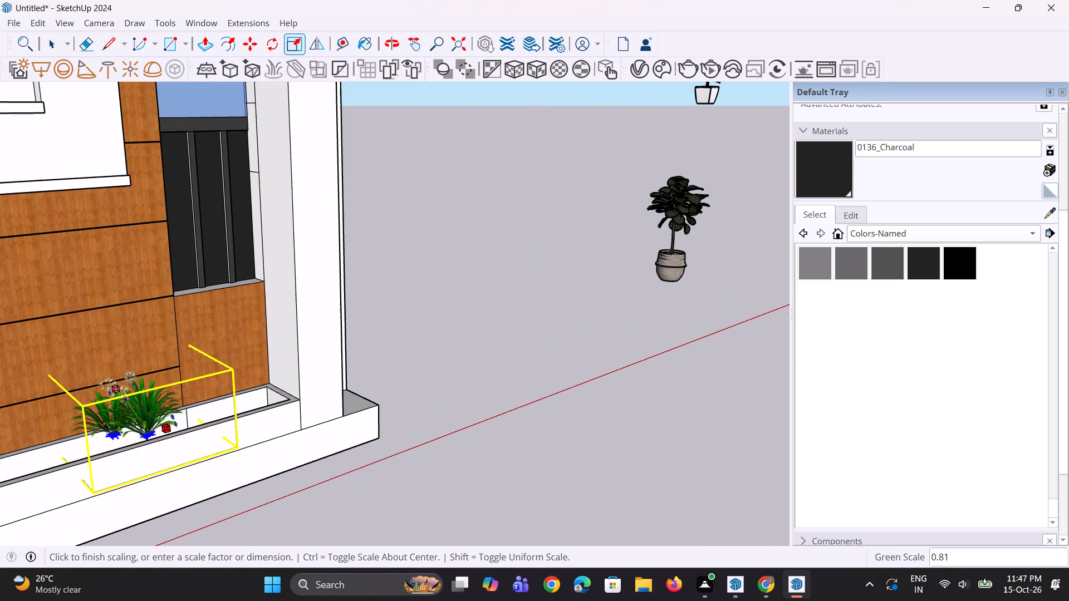
Reposition the narrowed grass clump within the ground-level planter, finishing with a shift of about 6 7/8".
{"action": "key", "text": "m"}
{"action": "left_click", "coordinate": [244, 455]}
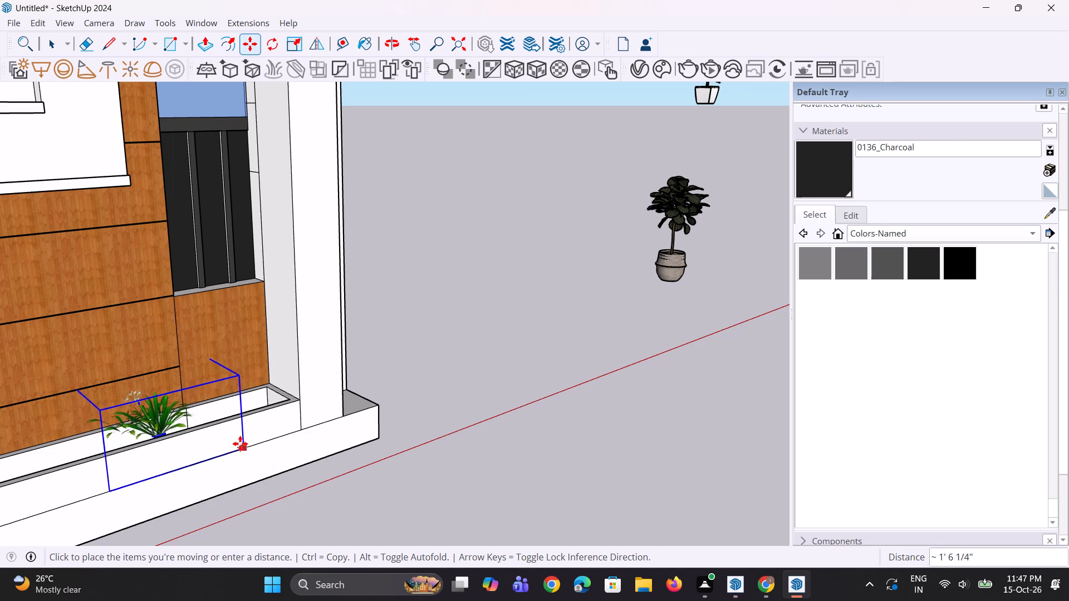
{"action": "left_click", "coordinate": [239, 442]}
{"action": "left_click", "coordinate": [237, 447]}
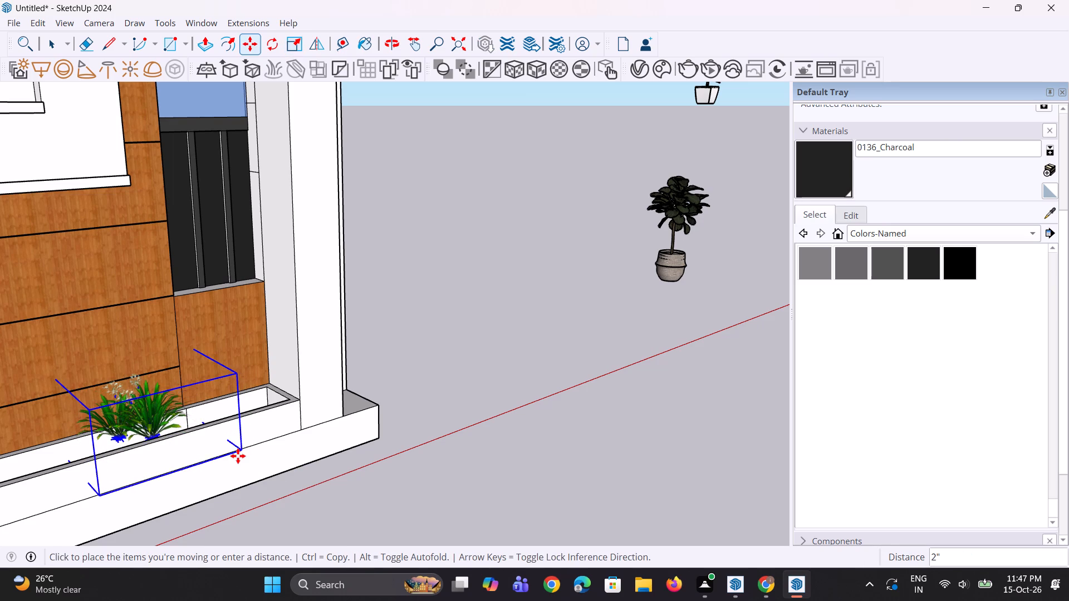
{"action": "left_click", "coordinate": [239, 461]}
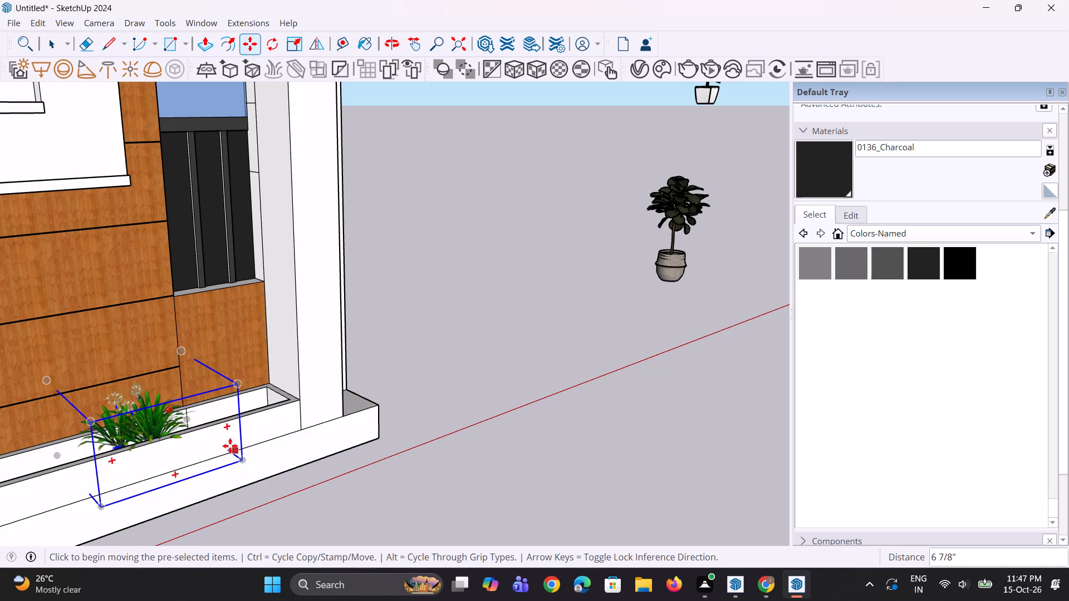
Copy the grass clump about 1' 7 3/16" along the planter toward the gate and repeat it as an array of 4 copies.
{"action": "scroll", "coordinate": [222, 421], "scroll_direction": "down", "scroll_amount": 4}
{"action": "middle_click_drag", "start_coordinate": [203, 437], "coordinate": [172, 449]}
{"action": "key", "text": "m"}
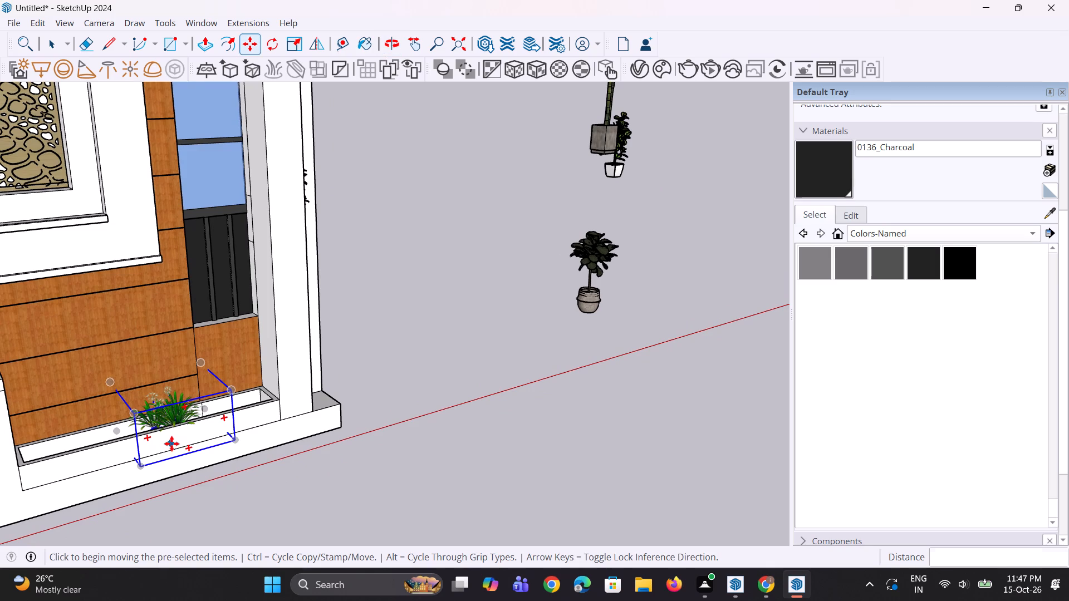
{"action": "scroll", "coordinate": [166, 419], "scroll_direction": "up", "scroll_amount": 3}
{"action": "left_click", "coordinate": [166, 415]}
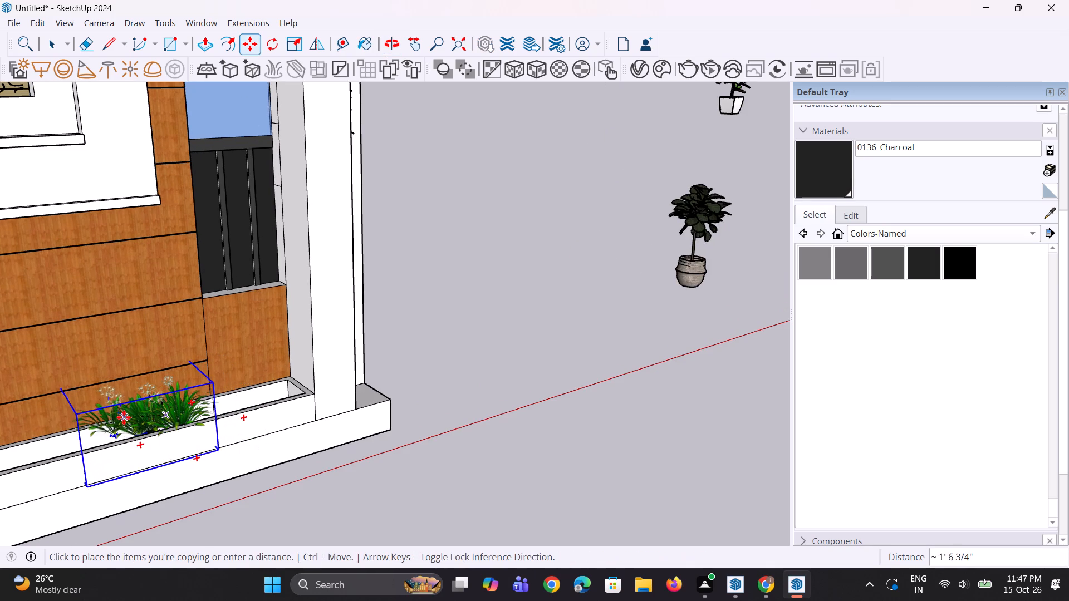
{"action": "left_click", "coordinate": [123, 422]}
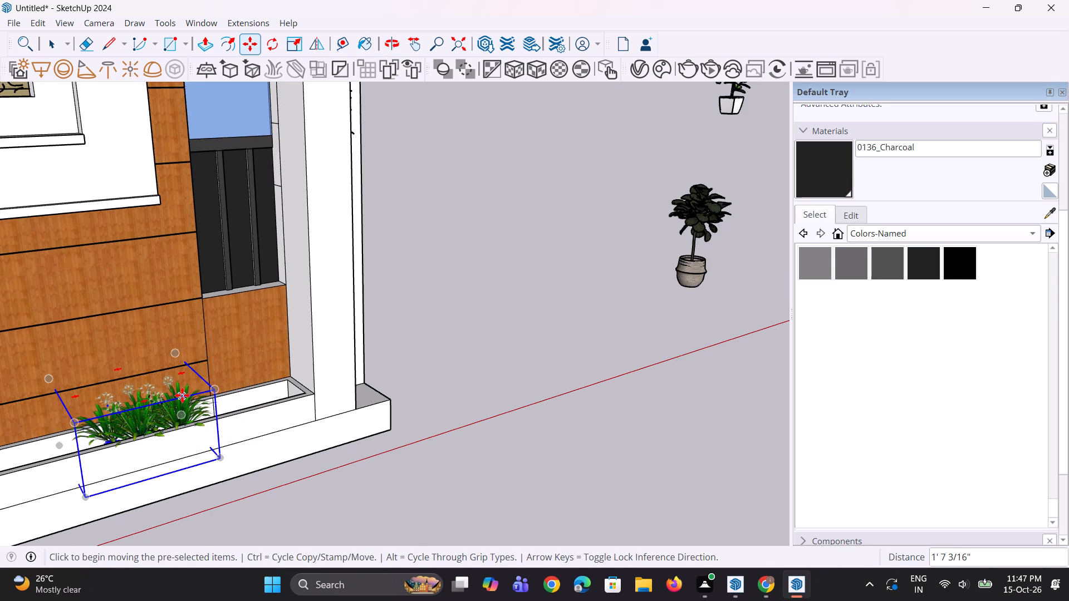
{"action": "type", "text": "*4"}
{"action": "key", "text": "Return"}
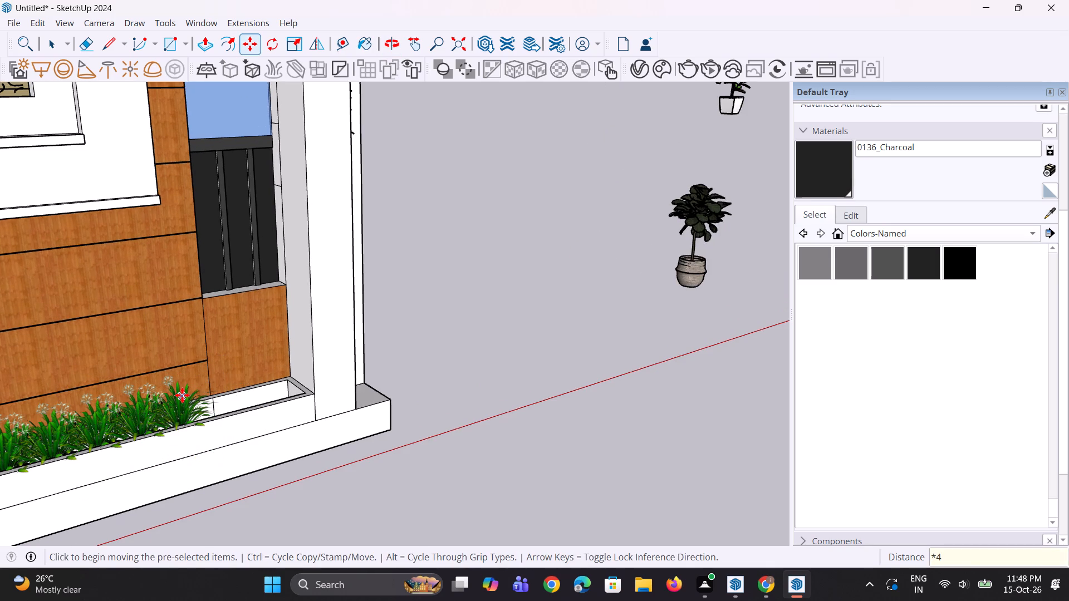
Copy the grass clump nearest the white column about 1' 2 3/16" toward that column and repeat it as an array of 3 copies.
{"action": "scroll", "coordinate": [182, 395], "scroll_direction": "down", "scroll_amount": 6}
{"action": "middle_click_drag", "start_coordinate": [182, 395], "coordinate": [124, 386]}
{"action": "scroll", "coordinate": [145, 402], "scroll_direction": "up", "scroll_amount": 4}
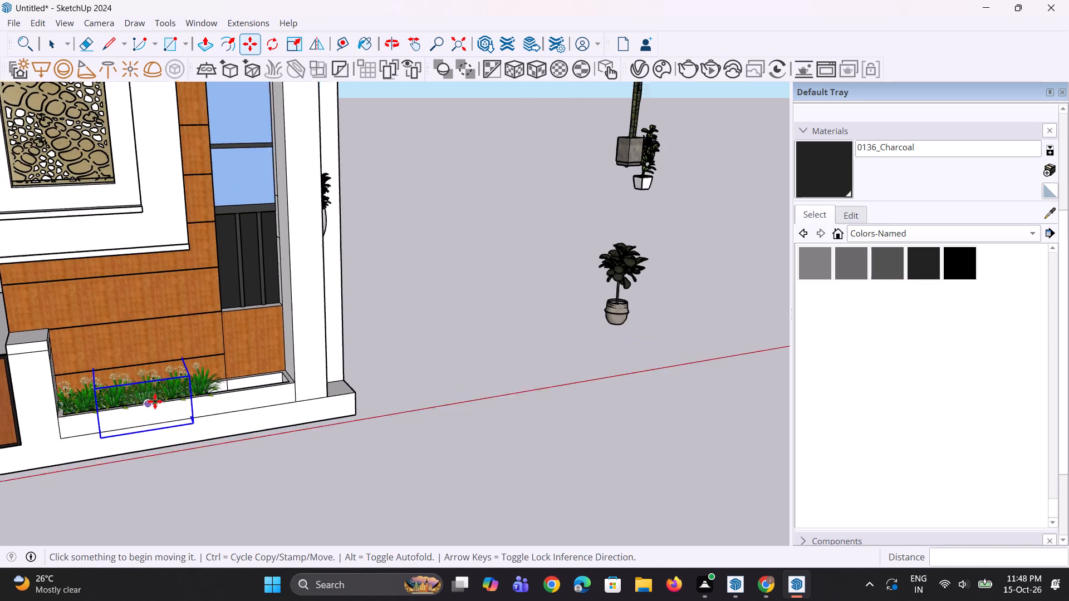
{"action": "key", "text": "space"}
{"action": "scroll", "coordinate": [189, 405], "scroll_direction": "up", "scroll_amount": 2}
{"action": "key", "text": "space"}
{"action": "left_click", "coordinate": [205, 384]}
{"action": "scroll", "coordinate": [205, 384], "scroll_direction": "up", "scroll_amount": 3}
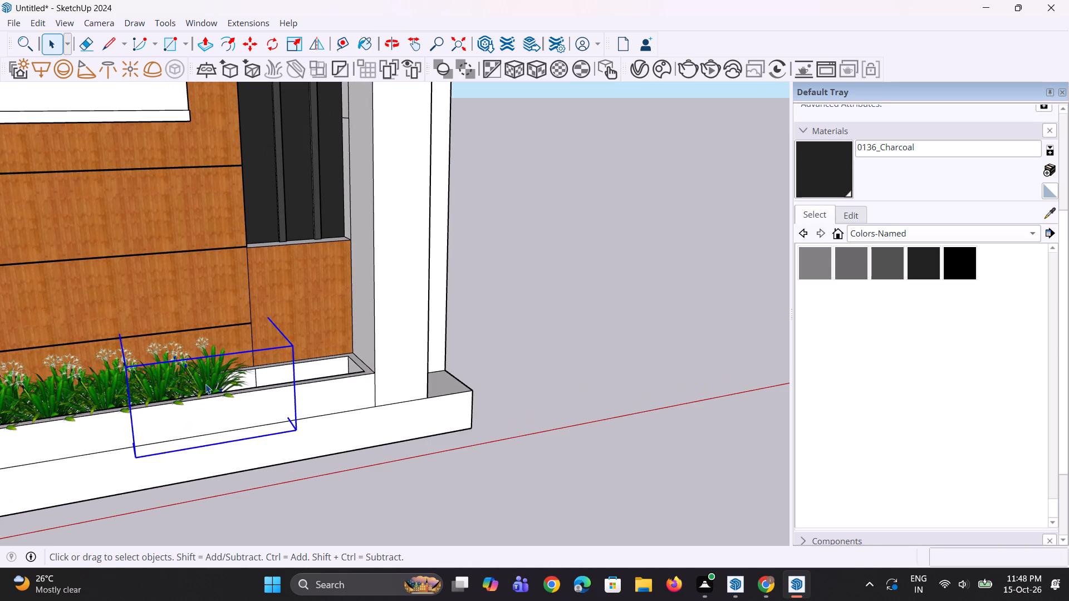
{"action": "key", "text": "m"}
{"action": "scroll", "coordinate": [207, 372], "scroll_direction": "up", "scroll_amount": 1}
{"action": "left_click", "coordinate": [207, 372]}
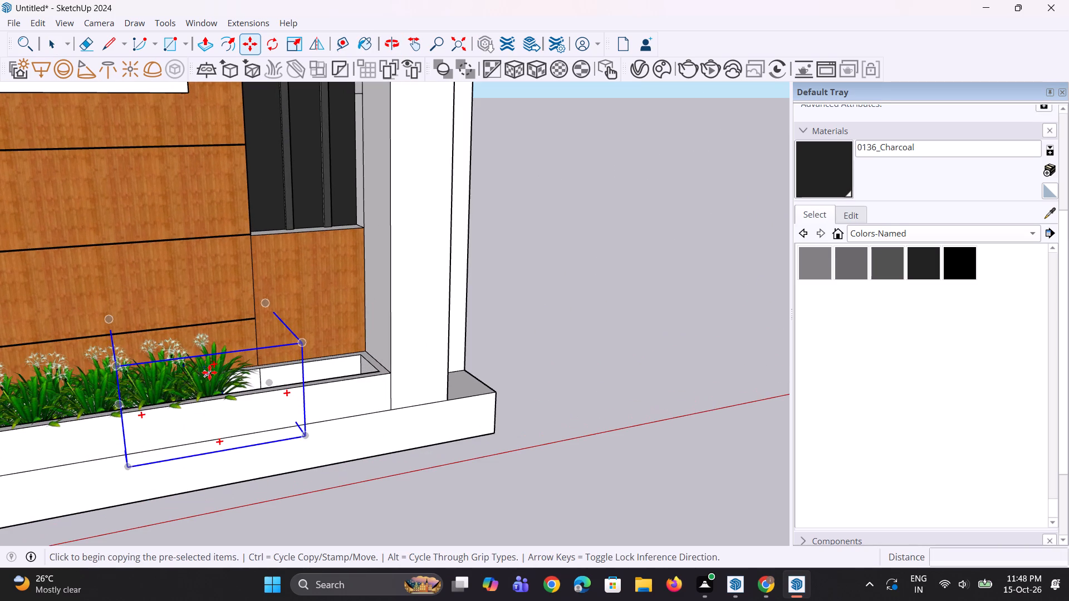
{"action": "left_click", "coordinate": [247, 372]}
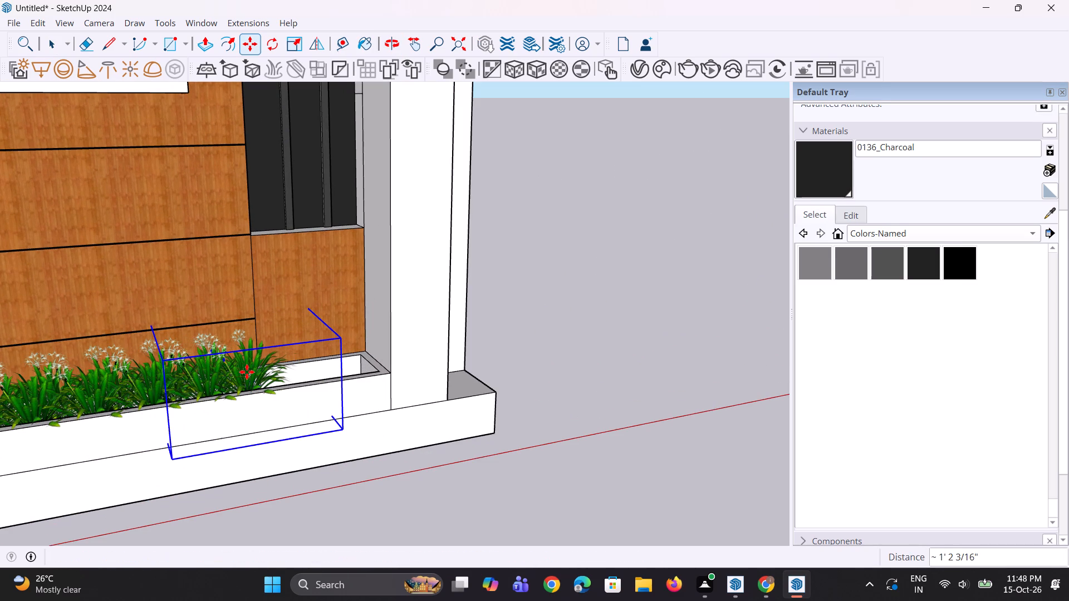
{"action": "type", "text": "*3"}
{"action": "key", "text": "Return"}
Copy a grass clump about 1' 11 5/8" to fill the planter's remaining gap beside the white column, and clear the selection.
{"action": "scroll", "coordinate": [244, 374], "scroll_direction": "down", "scroll_amount": 5}
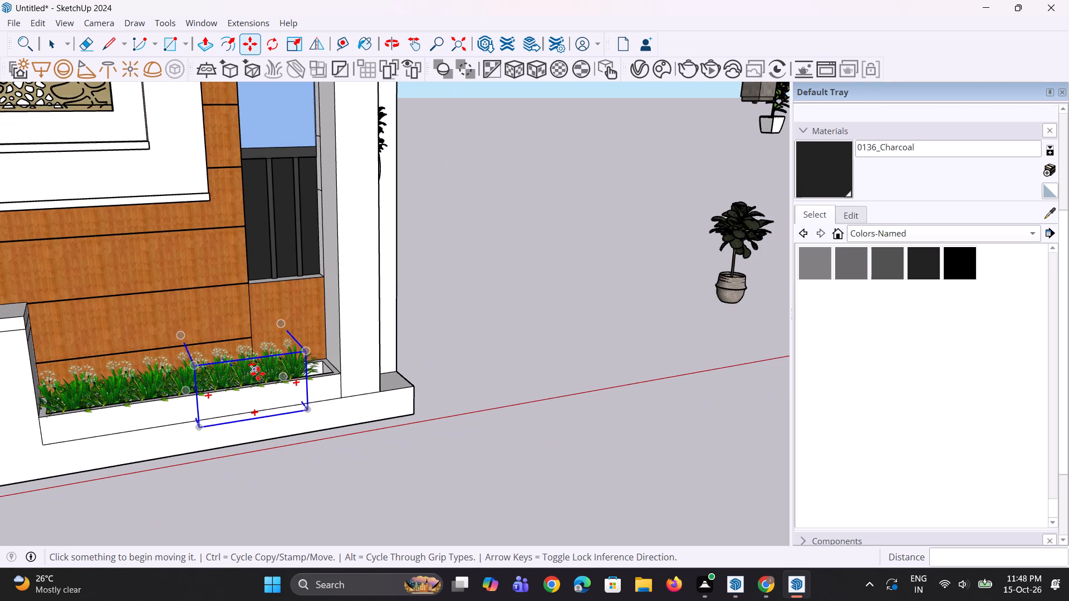
{"action": "scroll", "coordinate": [258, 373], "scroll_direction": "up", "scroll_amount": 2}
{"action": "left_click", "coordinate": [285, 371]}
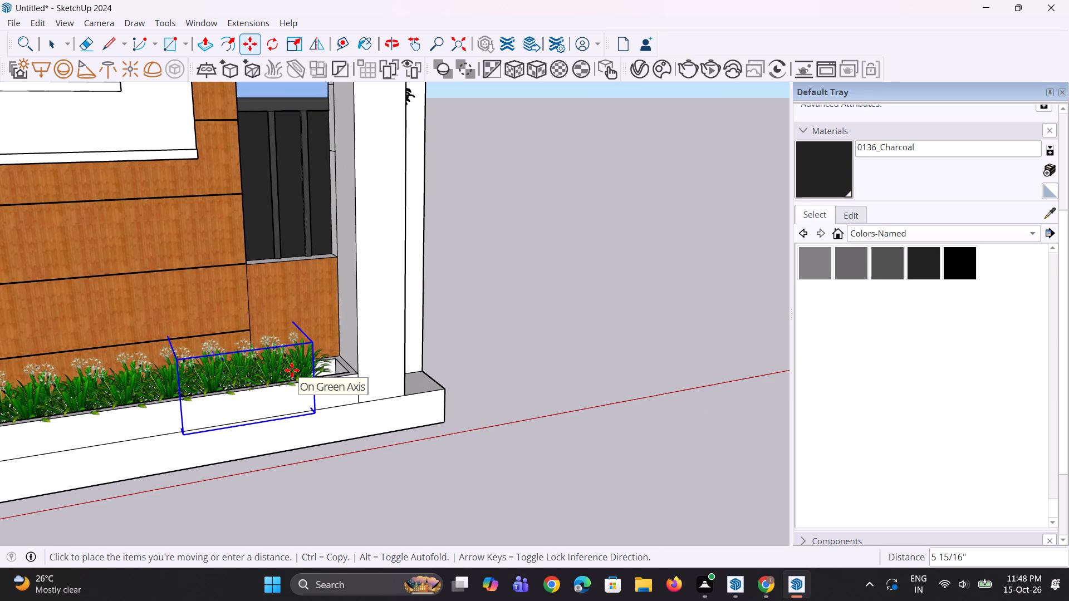
{"action": "key", "text": "ctrl+z"}
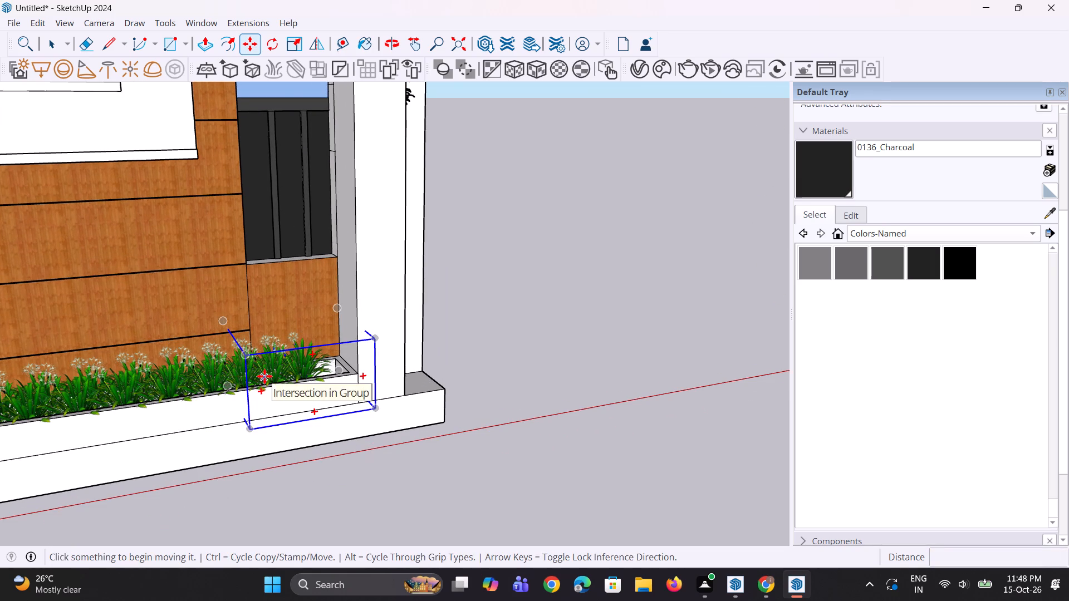
{"action": "key", "text": "m"}
{"action": "left_click", "coordinate": [267, 374]}
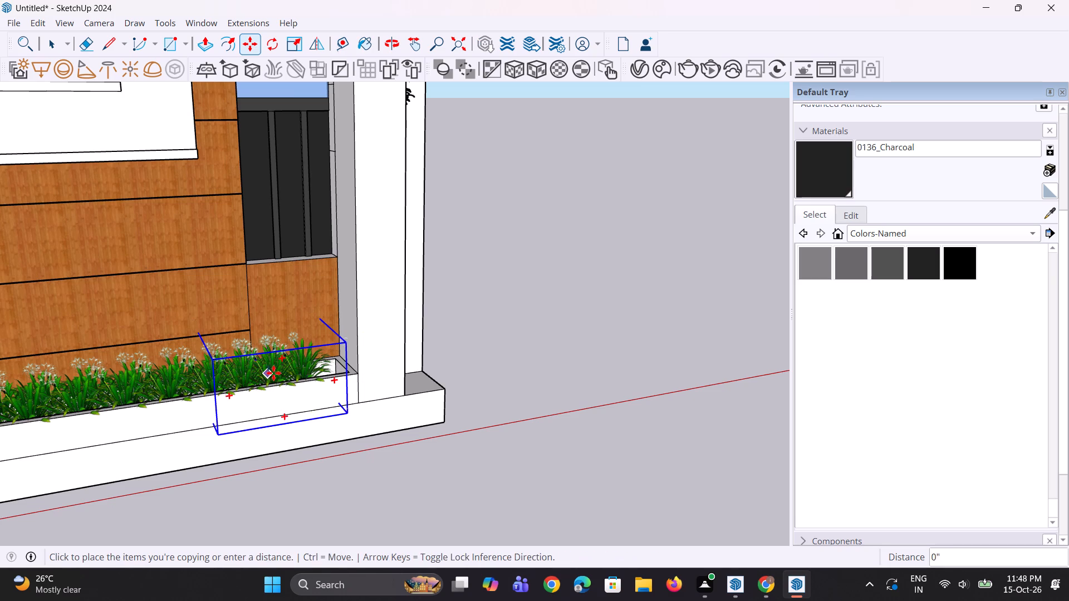
{"action": "left_click", "coordinate": [321, 368]}
{"action": "key", "text": "space"}
{"action": "key", "text": "space"}
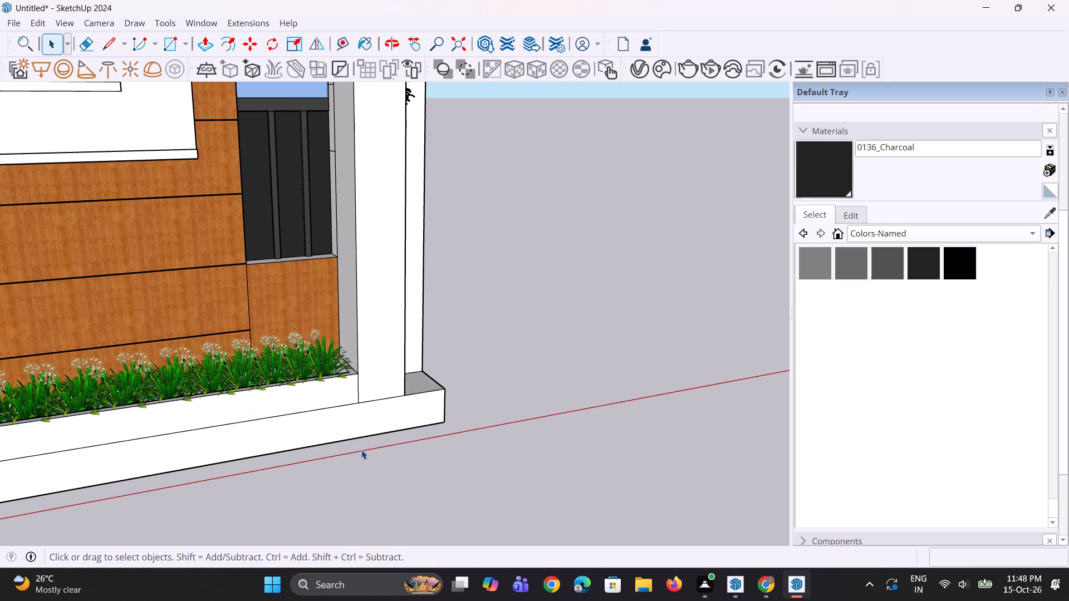
{"action": "left_click", "coordinate": [361, 450]}
Move the small leafy plant in the white pot beside the building about 44' 11 3/8" to the middle balcony's edge.
{"action": "scroll", "coordinate": [372, 430], "scroll_direction": "down", "scroll_amount": 5}
{"action": "middle_click_drag", "start_coordinate": [364, 428], "coordinate": [340, 389]}
{"action": "scroll", "coordinate": [340, 389], "scroll_direction": "down", "scroll_amount": 3}
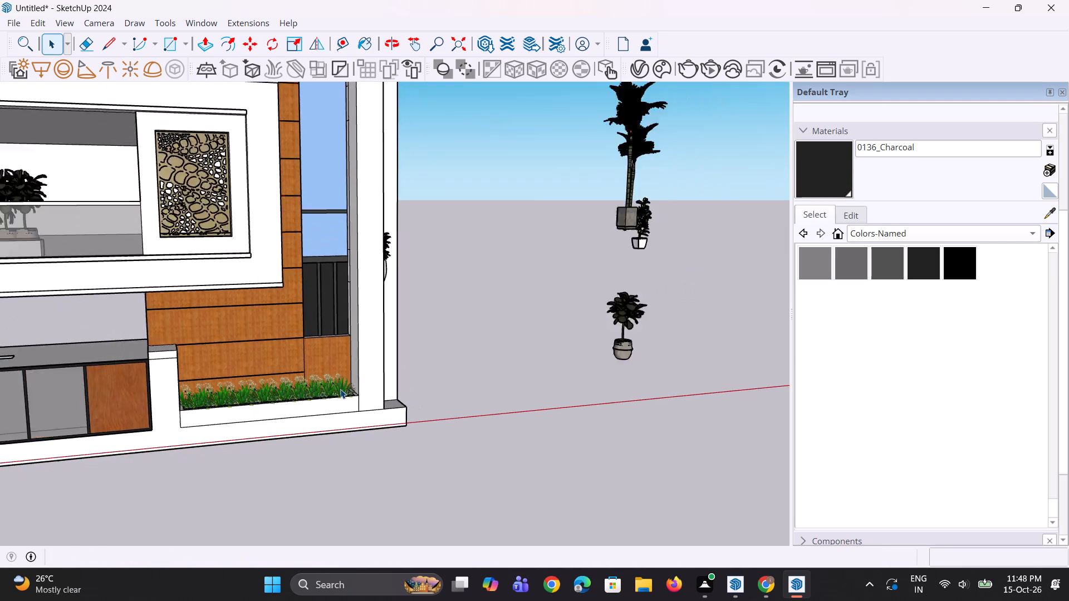
{"action": "scroll", "coordinate": [340, 389], "scroll_direction": "down", "scroll_amount": 3}
{"action": "middle_click_drag", "start_coordinate": [341, 387], "coordinate": [332, 359]}
{"action": "scroll", "coordinate": [341, 387], "scroll_direction": "up", "scroll_amount": 1}
{"action": "scroll", "coordinate": [332, 359], "scroll_direction": "down", "scroll_amount": 5}
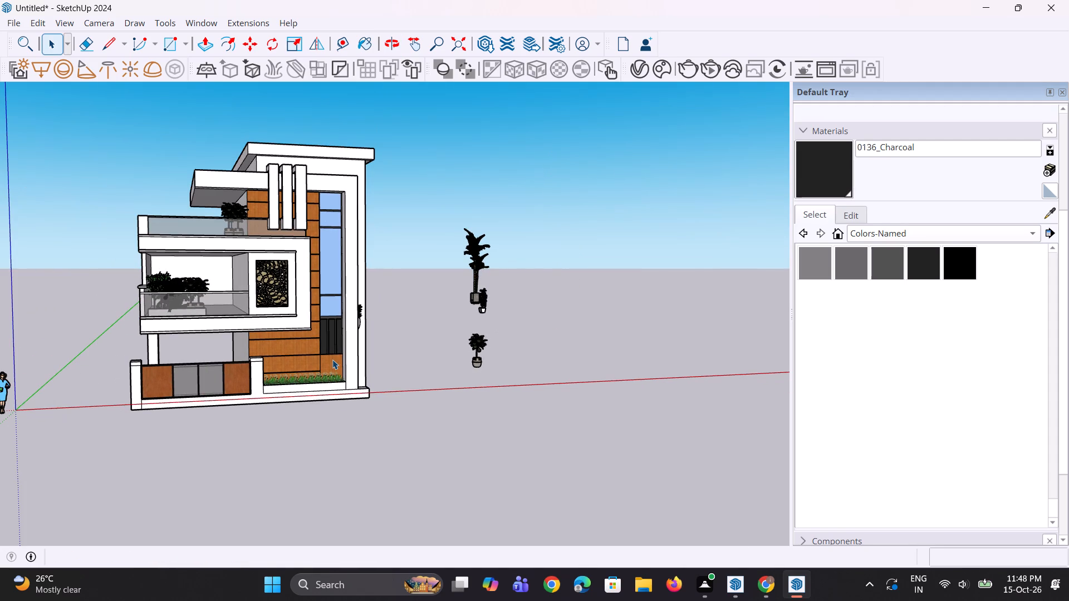
{"action": "scroll", "coordinate": [466, 263], "scroll_direction": "up", "scroll_amount": 1}
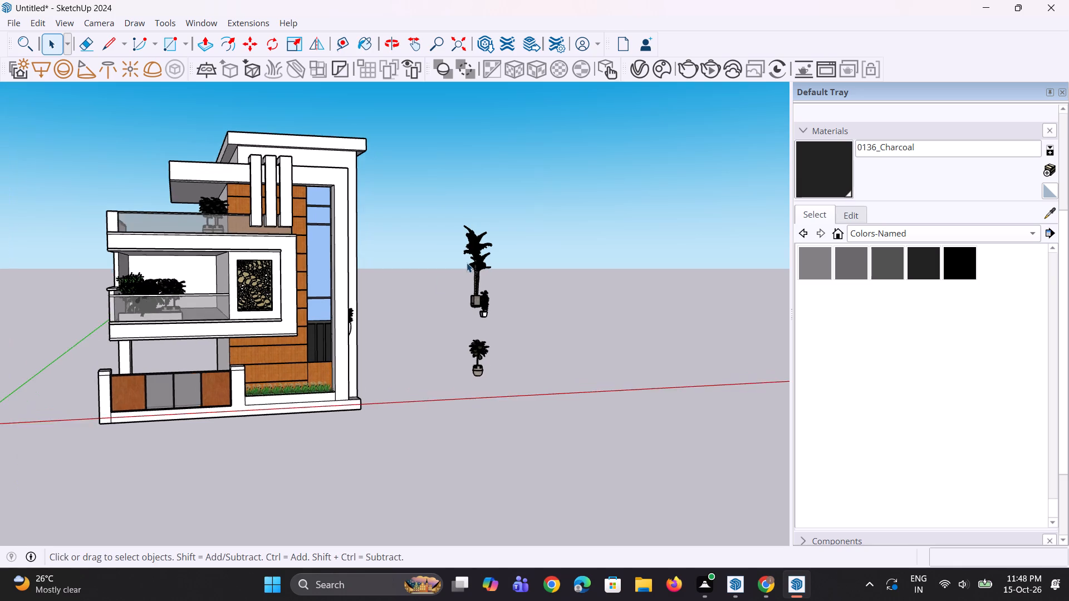
{"action": "scroll", "coordinate": [467, 263], "scroll_direction": "up", "scroll_amount": 1}
{"action": "scroll", "coordinate": [467, 263], "scroll_direction": "down", "scroll_amount": 2}
{"action": "left_click", "coordinate": [481, 302]}
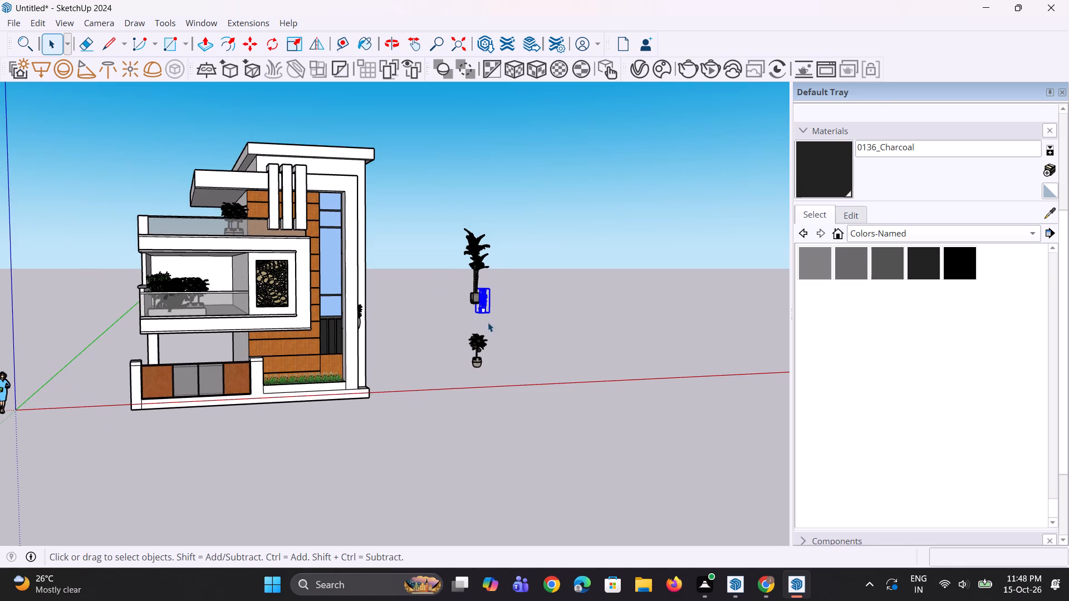
{"action": "scroll", "coordinate": [492, 309], "scroll_direction": "up", "scroll_amount": 5}
{"action": "key", "text": "m"}
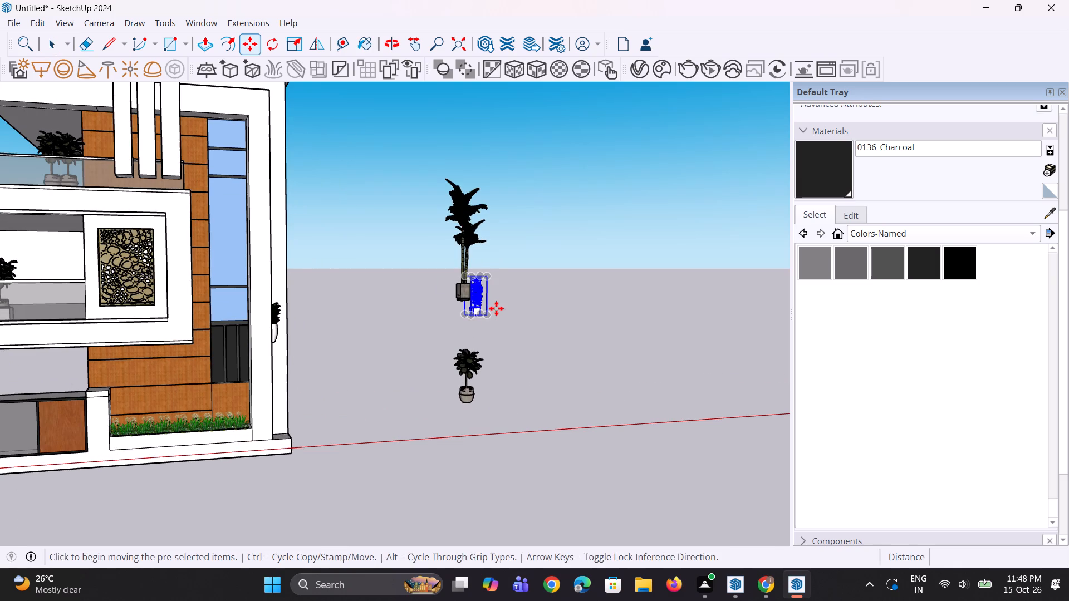
{"action": "left_click", "coordinate": [487, 312]}
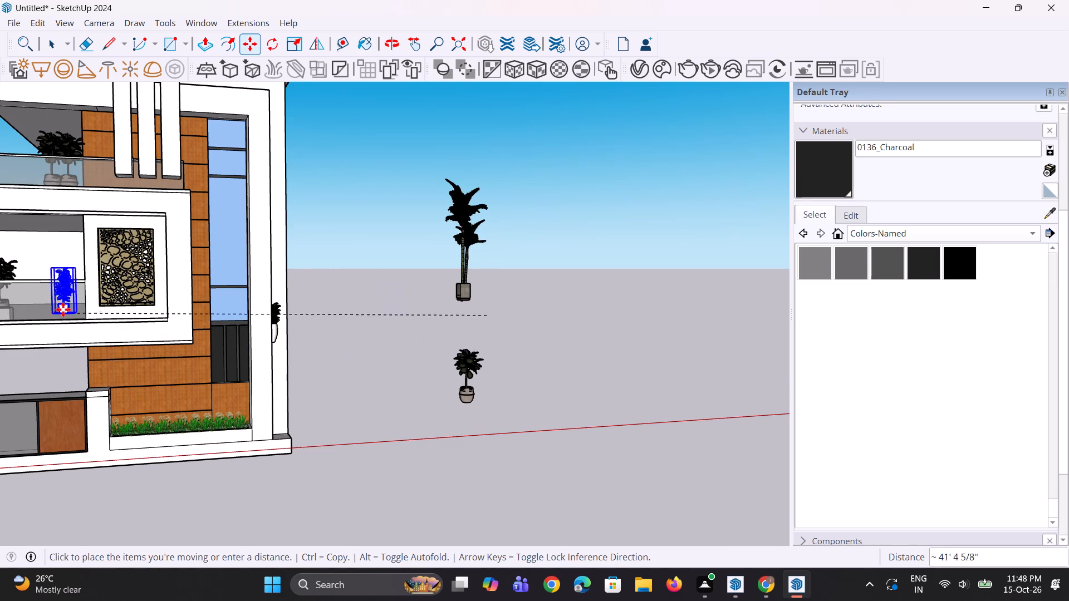
{"action": "scroll", "coordinate": [46, 301], "scroll_direction": "up", "scroll_amount": 1}
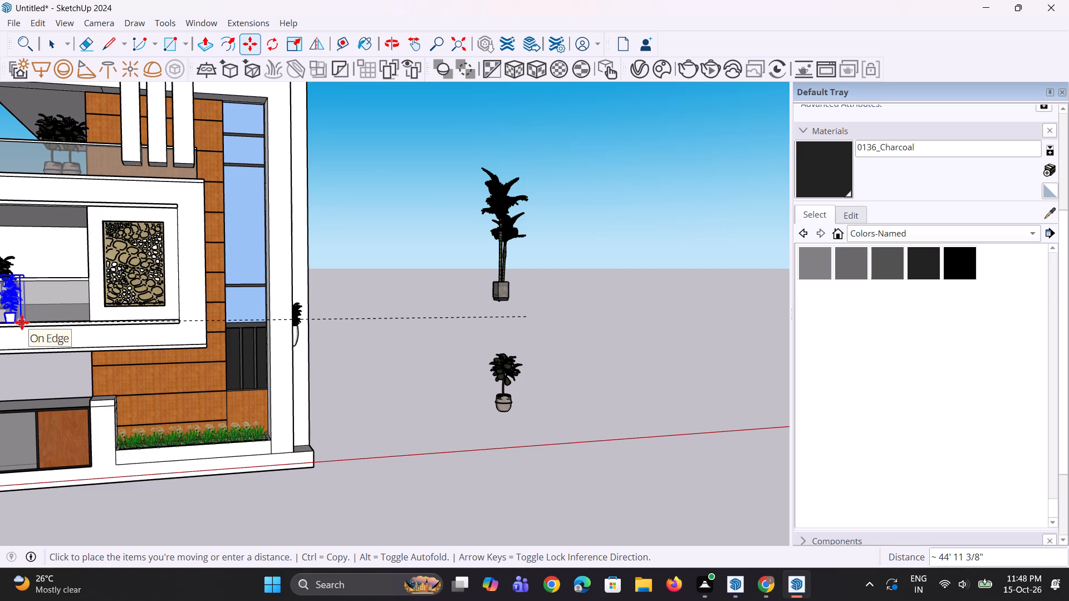
{"action": "left_click", "coordinate": [22, 322]}
Move the white-potted plant about 1' 6 7/8" back onto the middle balcony floor behind the glass parapet, beside the other potted plants.
{"action": "middle_click_drag", "start_coordinate": [56, 307], "coordinate": [183, 303]}
{"action": "scroll", "coordinate": [187, 302], "scroll_direction": "up", "scroll_amount": 1}
{"action": "scroll", "coordinate": [218, 295], "scroll_direction": "down", "scroll_amount": 10}
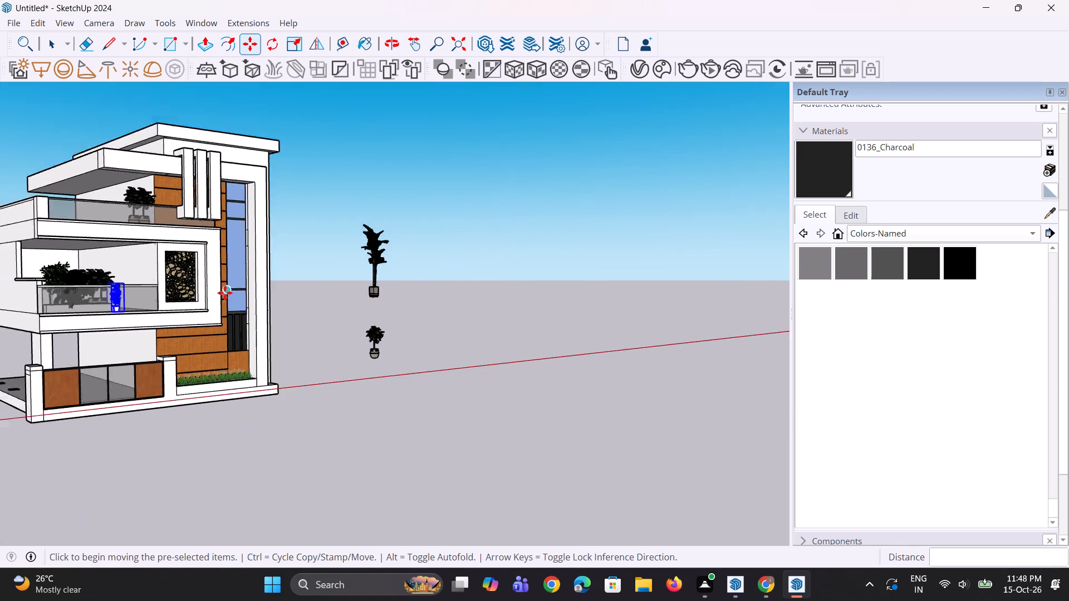
{"action": "scroll", "coordinate": [225, 293], "scroll_direction": "down", "scroll_amount": 1}
{"action": "middle_click_drag", "start_coordinate": [145, 322], "coordinate": [148, 398]}
{"action": "scroll", "coordinate": [139, 344], "scroll_direction": "up", "scroll_amount": 13}
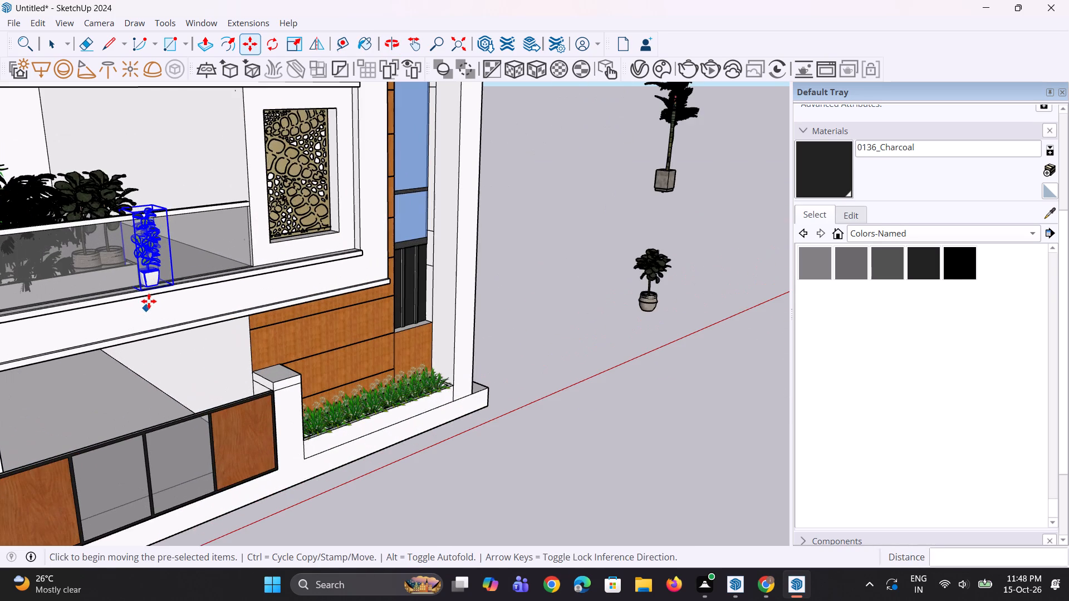
{"action": "left_click", "coordinate": [145, 294]}
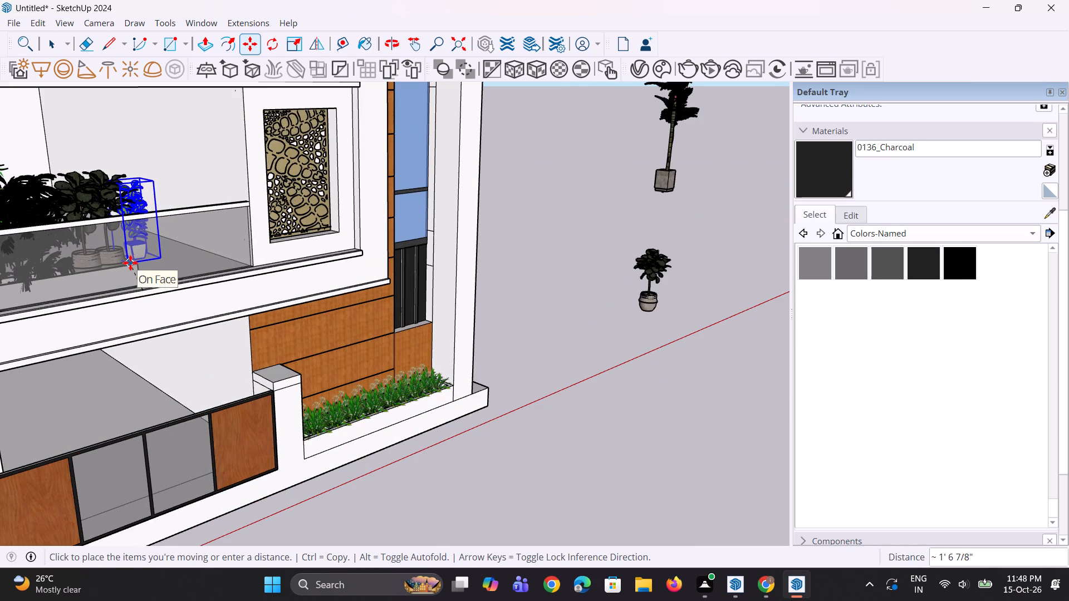
{"action": "left_click", "coordinate": [130, 263]}
{"action": "middle_click_drag", "start_coordinate": [144, 284], "coordinate": [135, 336]}
{"action": "scroll", "coordinate": [159, 280], "scroll_direction": "up", "scroll_amount": 3}
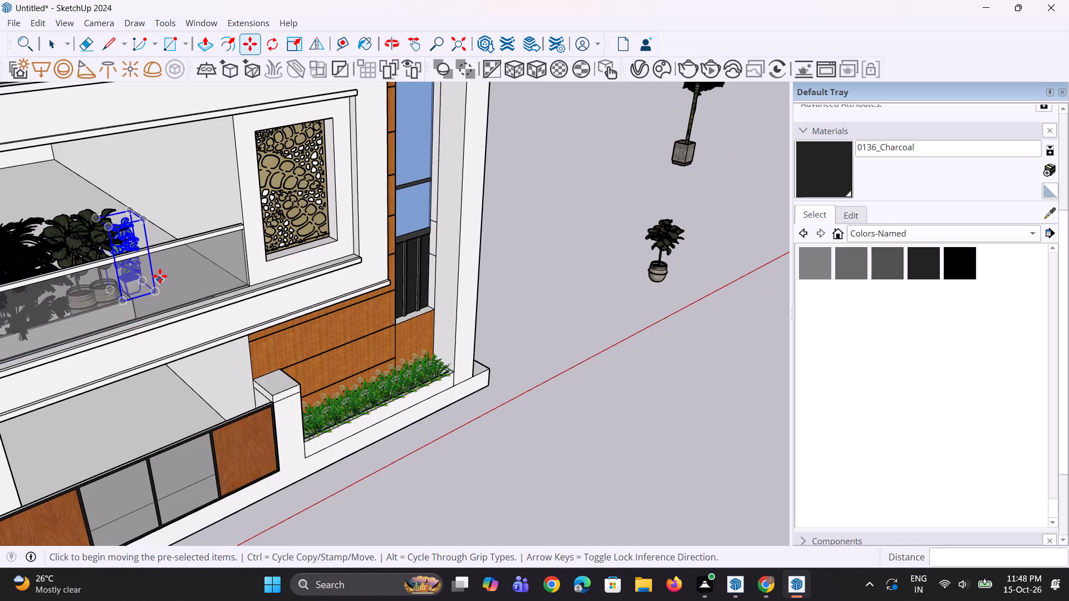
Scale up the selected white-potted plant uniformly on the middle balcony.
{"action": "key", "text": "s"}
{"action": "scroll", "coordinate": [136, 221], "scroll_direction": "up", "scroll_amount": 2}
{"action": "left_click", "coordinate": [125, 195]}
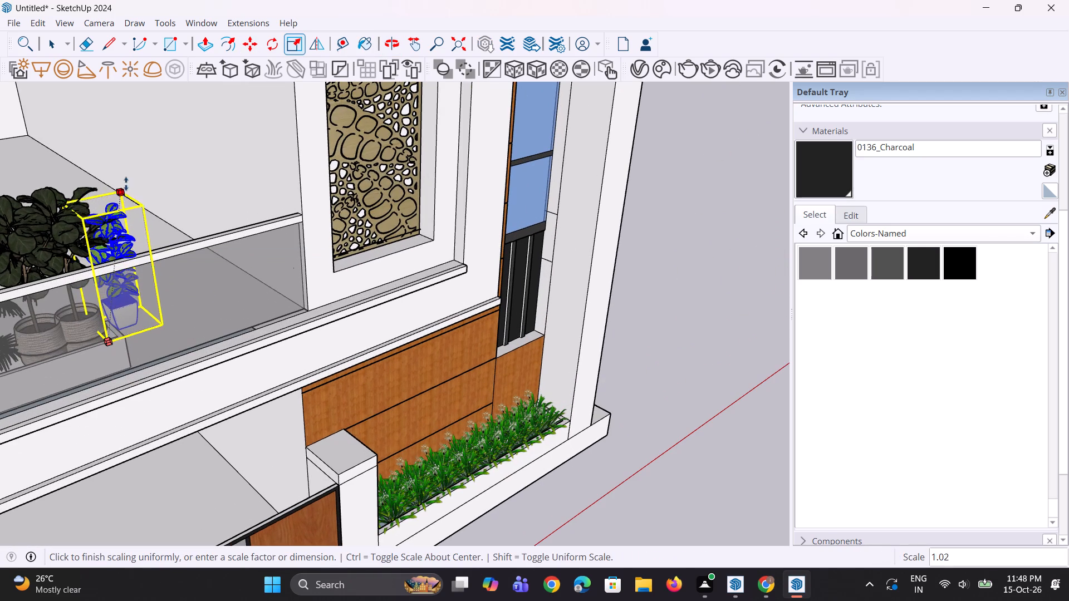
{"action": "left_click", "coordinate": [142, 130]}
Move the enlarged white-potted plant about 1' 4 3/8" toward the middle balcony's floor edge behind the glass parapet.
{"action": "middle_click_drag", "start_coordinate": [183, 295], "coordinate": [166, 246]}
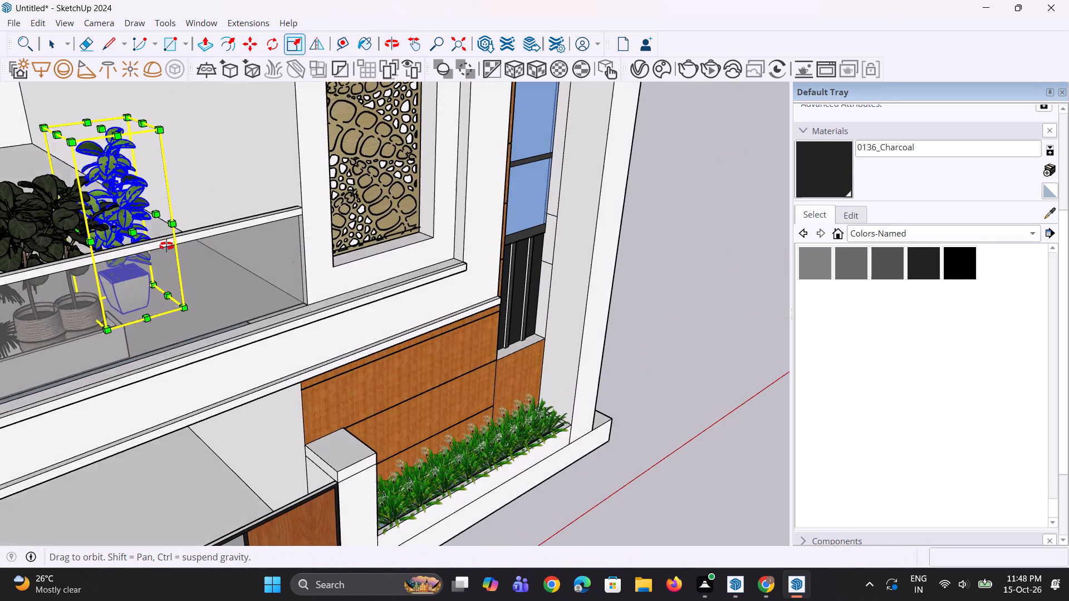
{"action": "middle_click_drag", "start_coordinate": [166, 246], "coordinate": [158, 227]}
{"action": "type", "text": "nm"}
{"action": "left_click", "coordinate": [171, 247]}
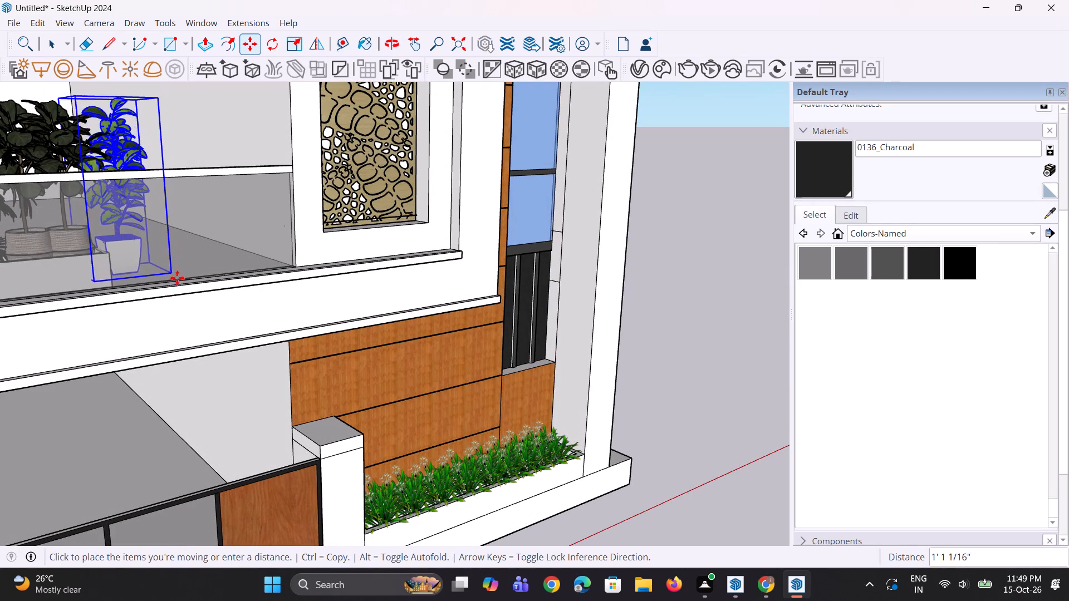
{"action": "left_click", "coordinate": [174, 280]}
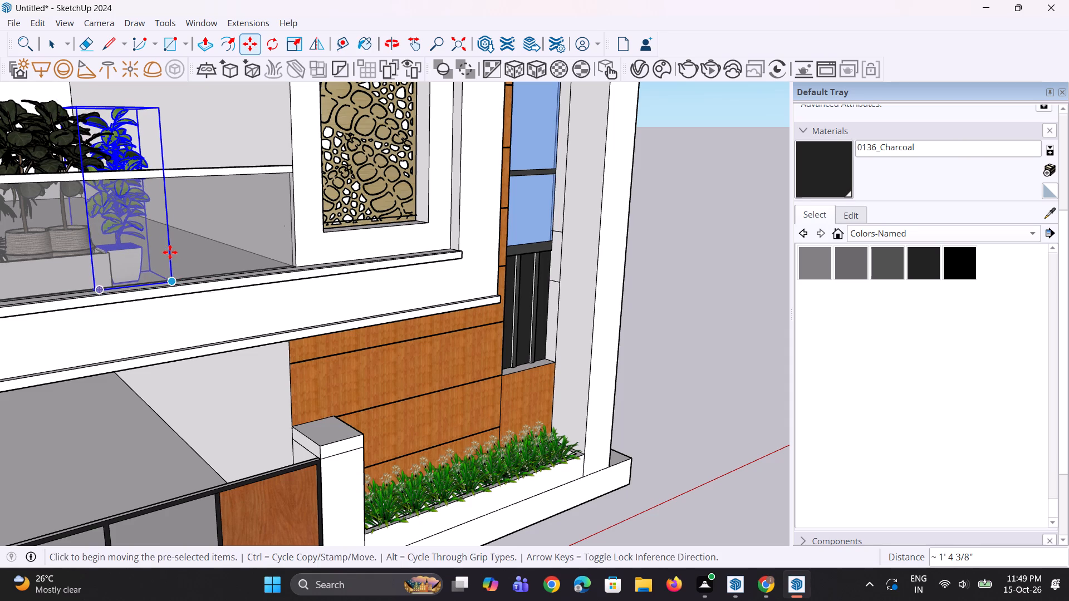
Enlarge the white-potted plant further with a uniform scale so it stands well above the glass parapet, and clear the selection.
{"action": "scroll", "coordinate": [169, 252], "scroll_direction": "down", "scroll_amount": 5}
{"action": "scroll", "coordinate": [169, 252], "scroll_direction": "up", "scroll_amount": 1}
{"action": "middle_click_drag", "start_coordinate": [169, 252], "coordinate": [110, 277]}
{"action": "key", "text": "s"}
{"action": "scroll", "coordinate": [111, 142], "scroll_direction": "up", "scroll_amount": 2}
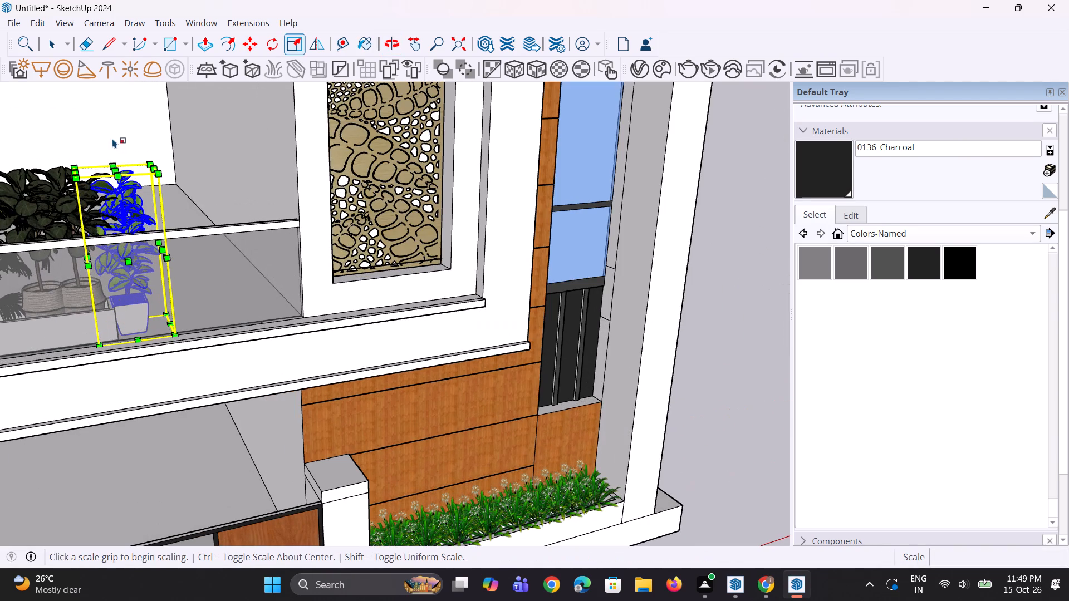
{"action": "left_click", "coordinate": [148, 165]}
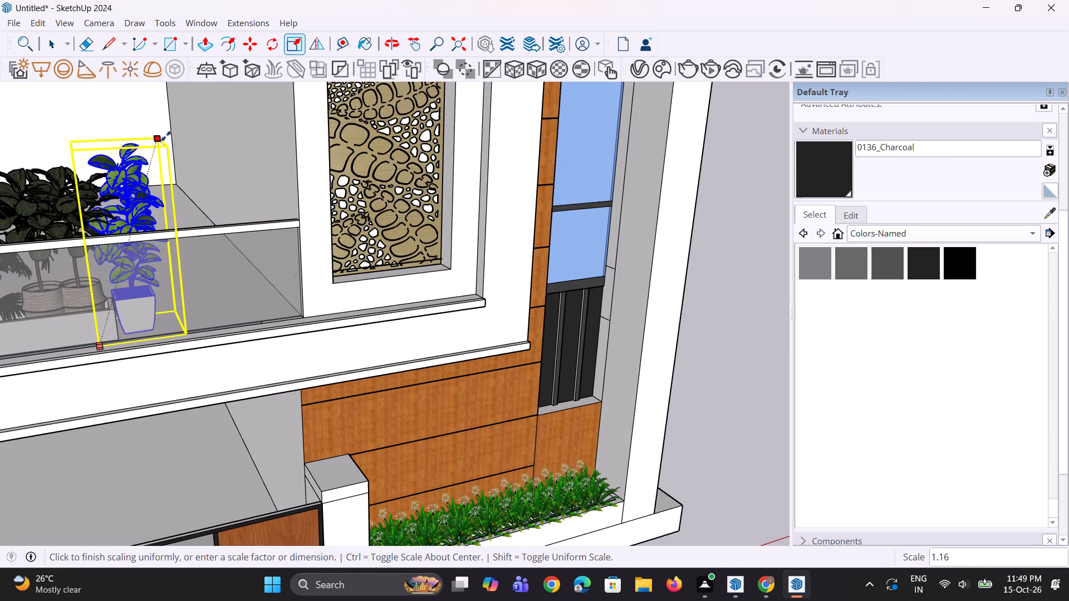
{"action": "left_click", "coordinate": [171, 121]}
{"action": "scroll", "coordinate": [164, 274], "scroll_direction": "down", "scroll_amount": 5}
{"action": "scroll", "coordinate": [164, 277], "scroll_direction": "up", "scroll_amount": 1}
{"action": "middle_click_drag", "start_coordinate": [164, 277], "coordinate": [163, 274]}
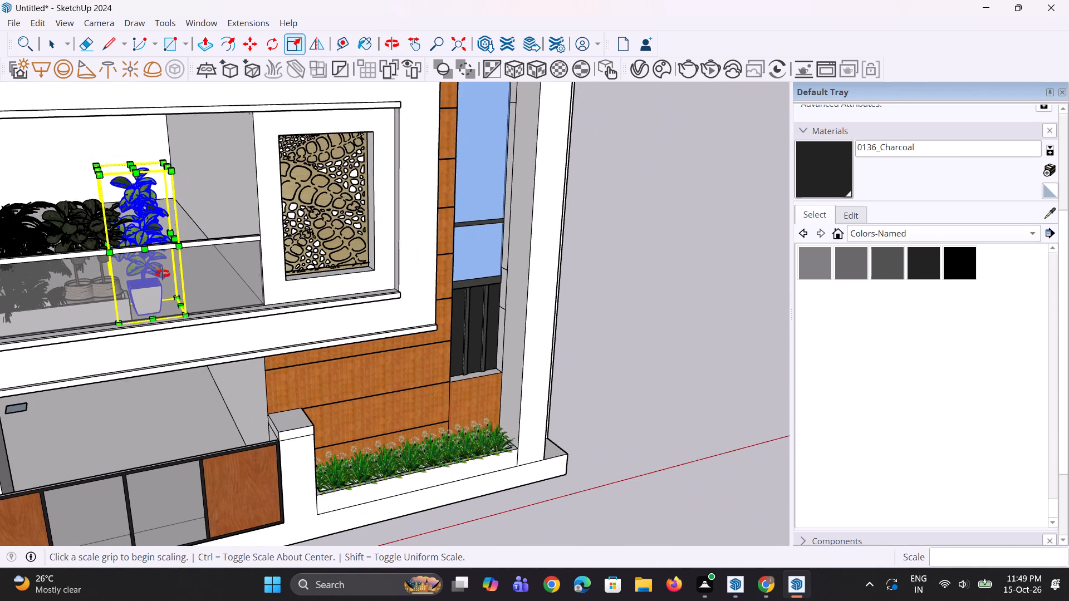
{"action": "middle_click_drag", "start_coordinate": [163, 274], "coordinate": [156, 264]}
{"action": "key", "text": "space"}
{"action": "key", "text": "space"}
{"action": "scroll", "coordinate": [189, 300], "scroll_direction": "down", "scroll_amount": 9}
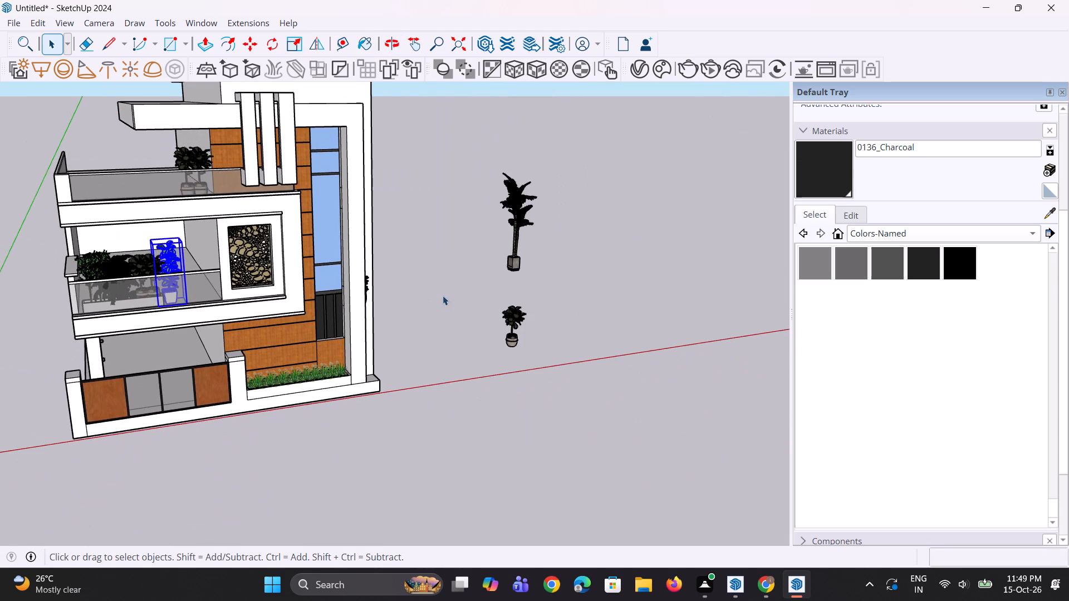
{"action": "left_click", "coordinate": [443, 295]}
Import the Light+01 model from the Downloads folder.
{"action": "middle_click_drag", "start_coordinate": [145, 341], "coordinate": [58, 301]}
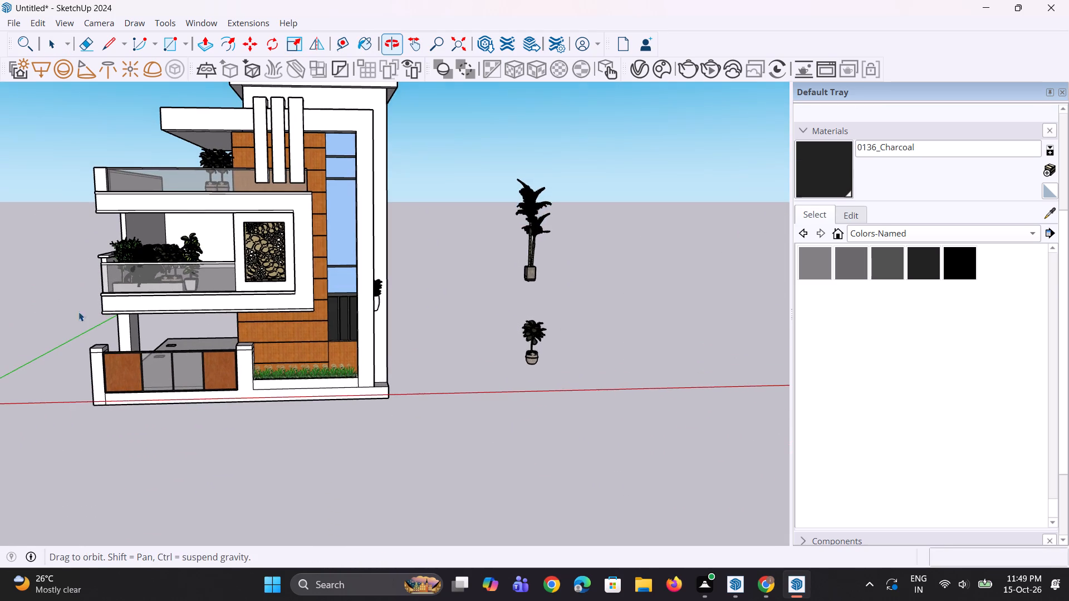
{"action": "scroll", "coordinate": [183, 218], "scroll_direction": "up", "scroll_amount": 3}
{"action": "scroll", "coordinate": [207, 285], "scroll_direction": "down", "scroll_amount": 4}
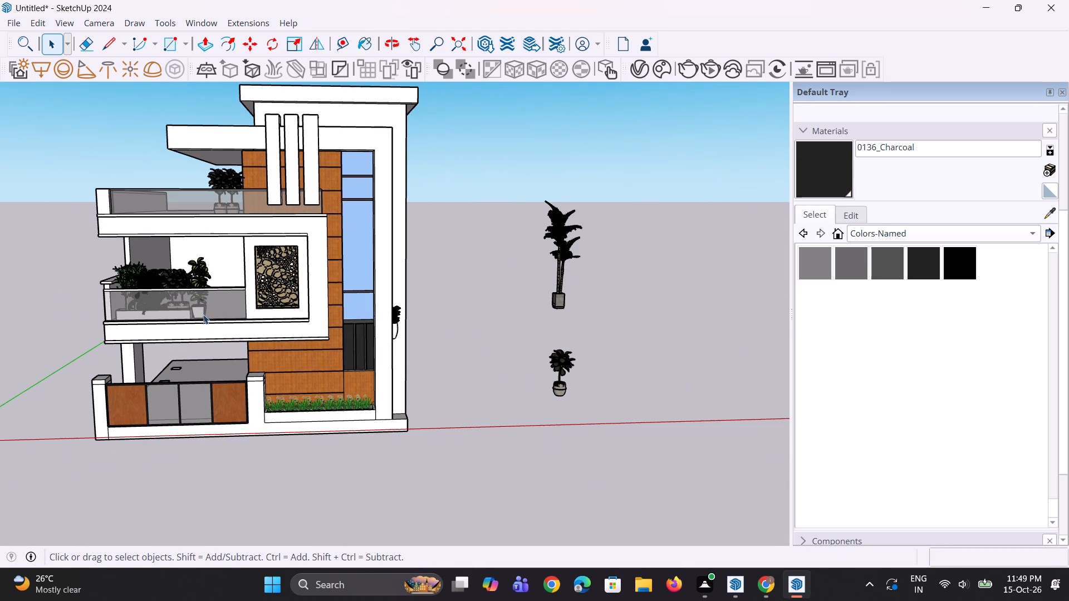
{"action": "scroll", "coordinate": [200, 332], "scroll_direction": "down", "scroll_amount": 4}
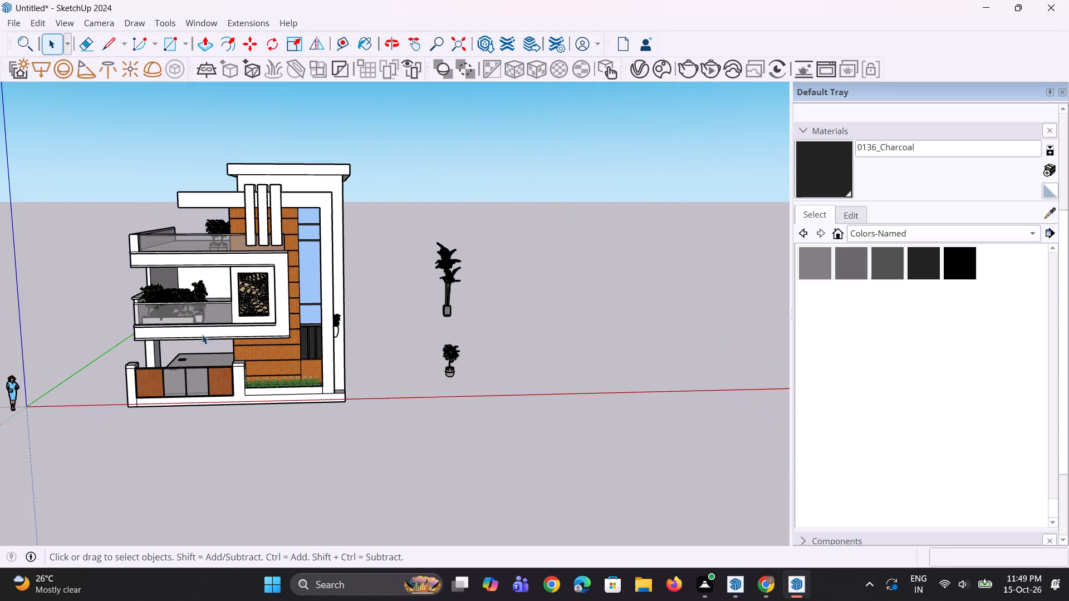
{"action": "middle_click_drag", "start_coordinate": [208, 334], "coordinate": [251, 322]}
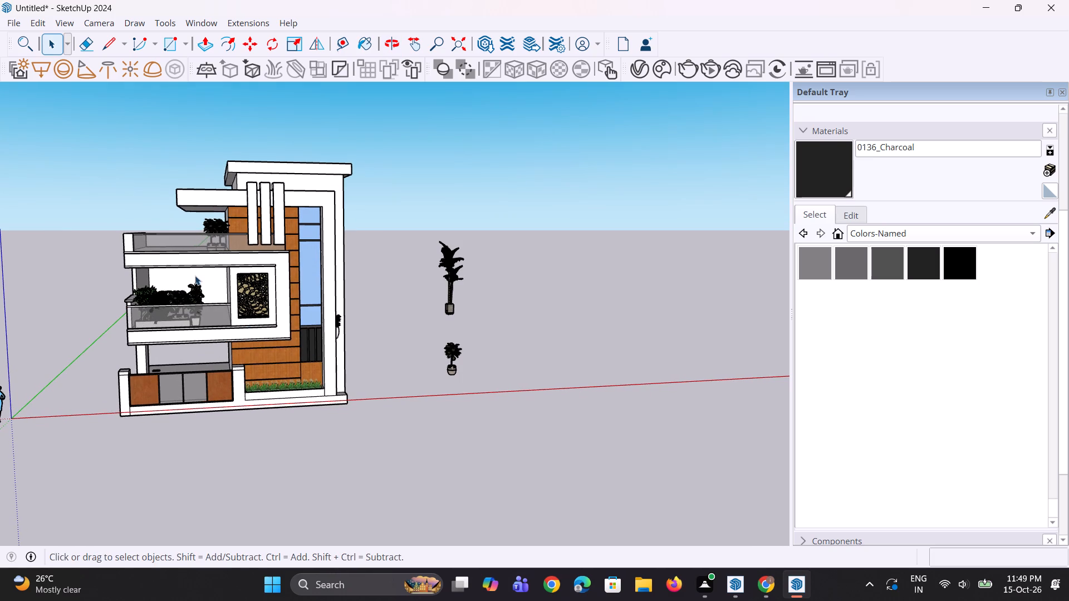
{"action": "left_click", "coordinate": [17, 22]}
{"action": "left_click", "coordinate": [51, 217]}
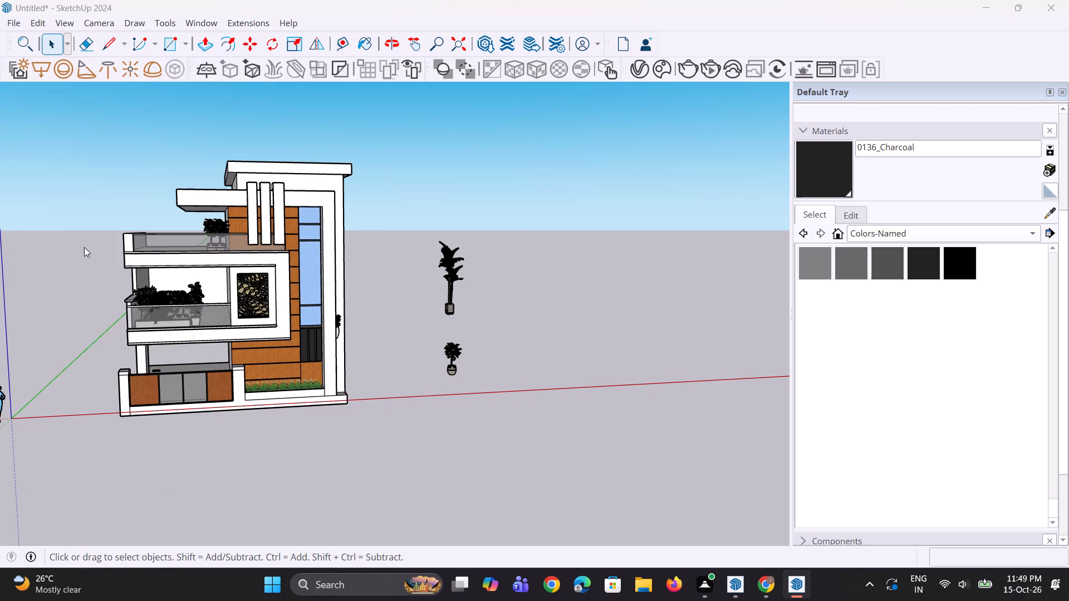
{"action": "scroll", "coordinate": [168, 229], "scroll_direction": "down", "scroll_amount": 6}
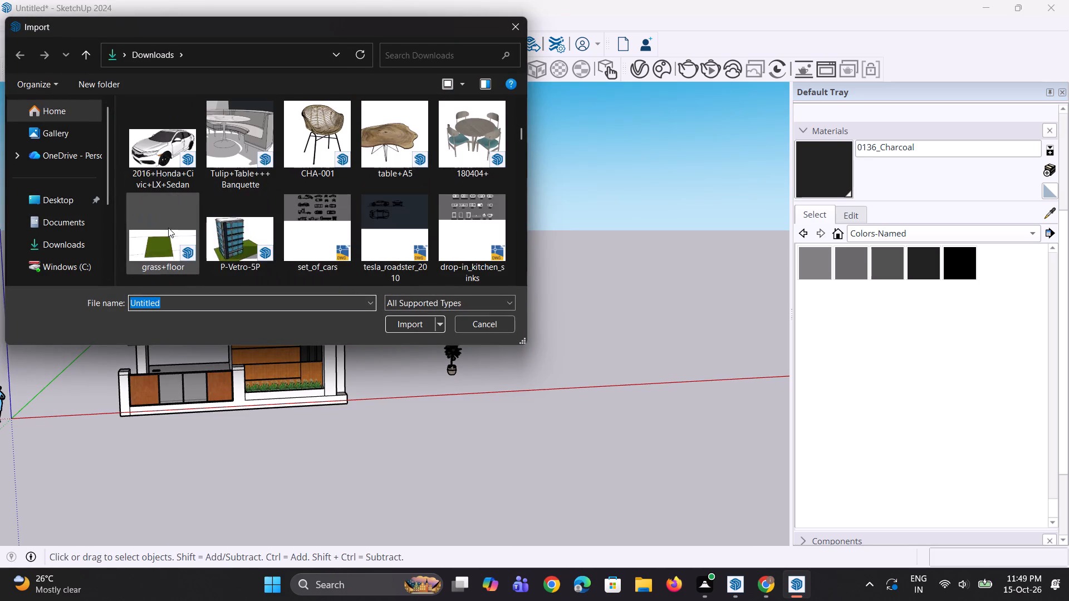
{"action": "scroll", "coordinate": [168, 228], "scroll_direction": "down", "scroll_amount": 8}
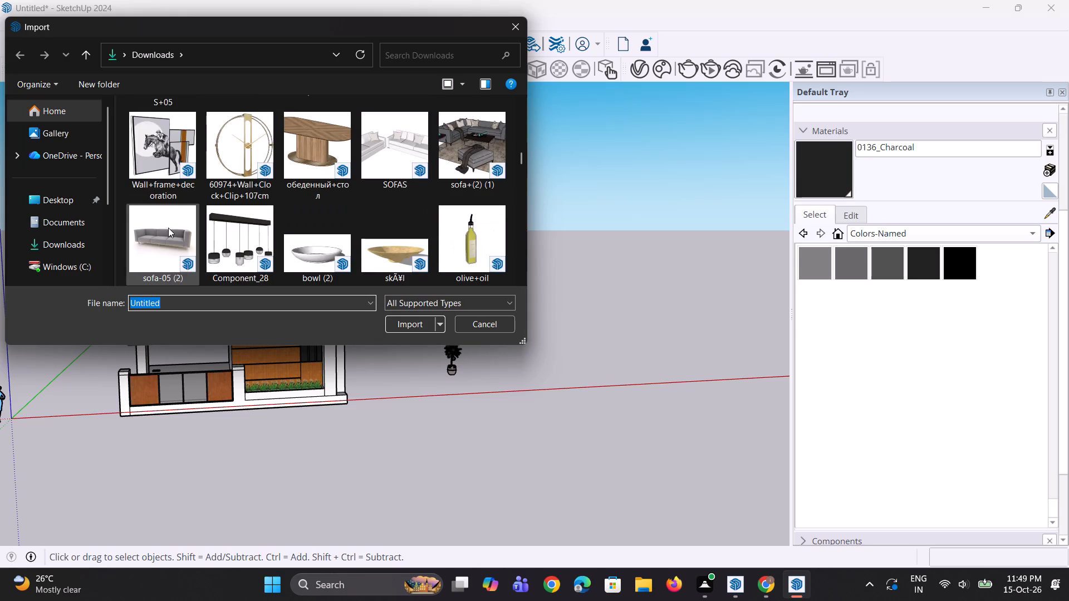
{"action": "scroll", "coordinate": [168, 228], "scroll_direction": "down", "scroll_amount": 4}
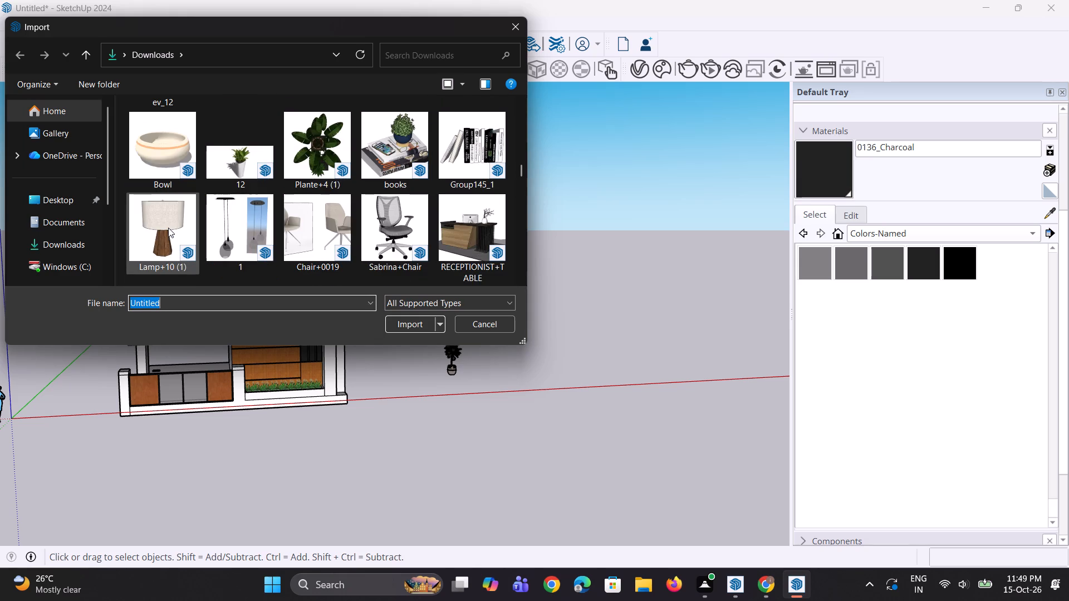
{"action": "scroll", "coordinate": [168, 228], "scroll_direction": "down", "scroll_amount": 5}
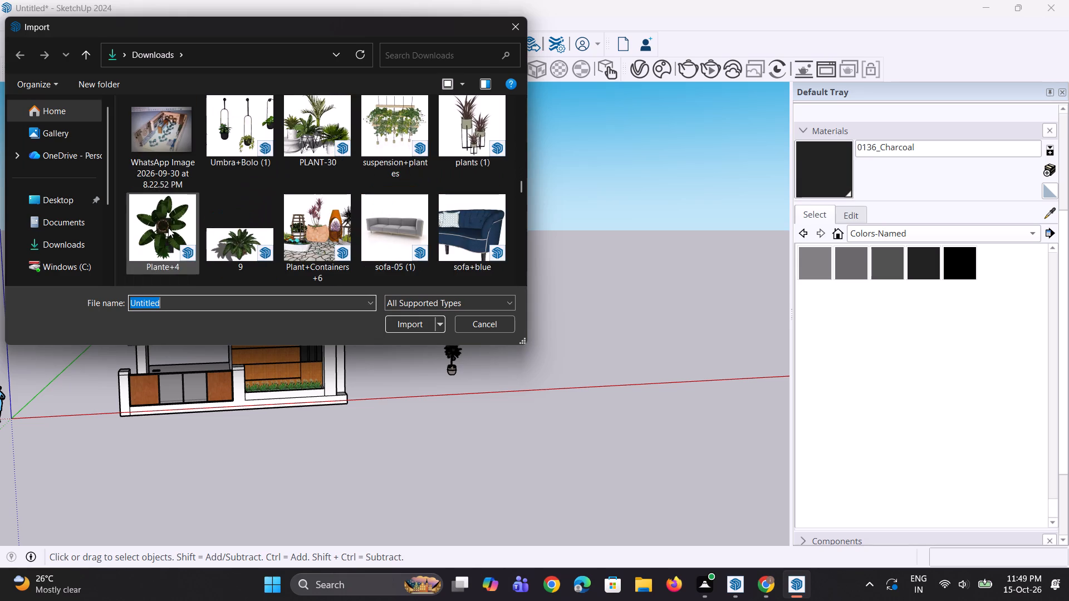
{"action": "scroll", "coordinate": [169, 228], "scroll_direction": "down", "scroll_amount": 3}
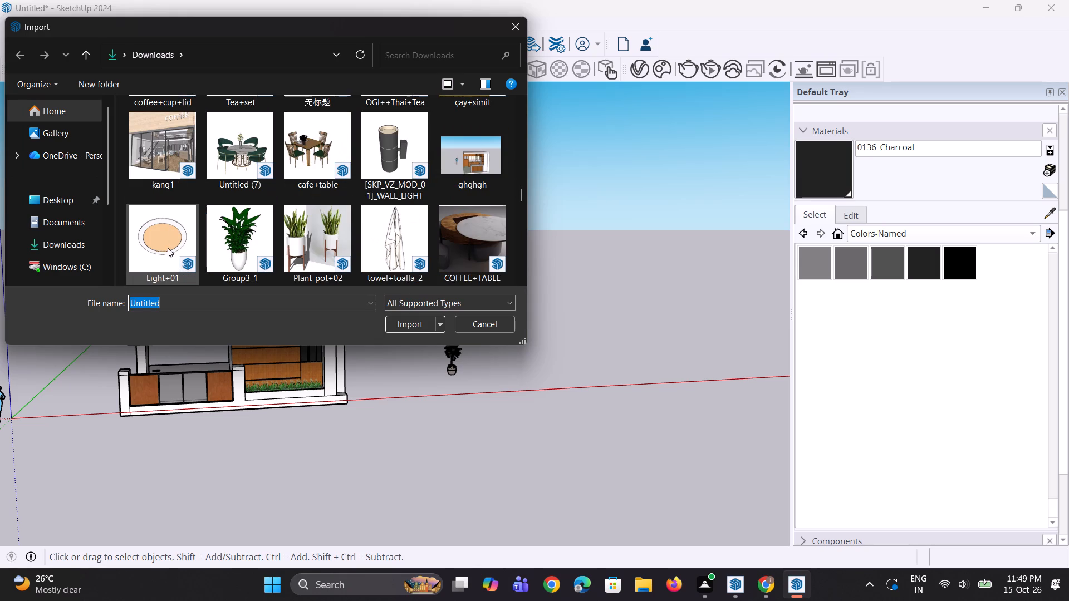
{"action": "left_click", "coordinate": [168, 248]}
{"action": "left_click", "coordinate": [400, 320]}
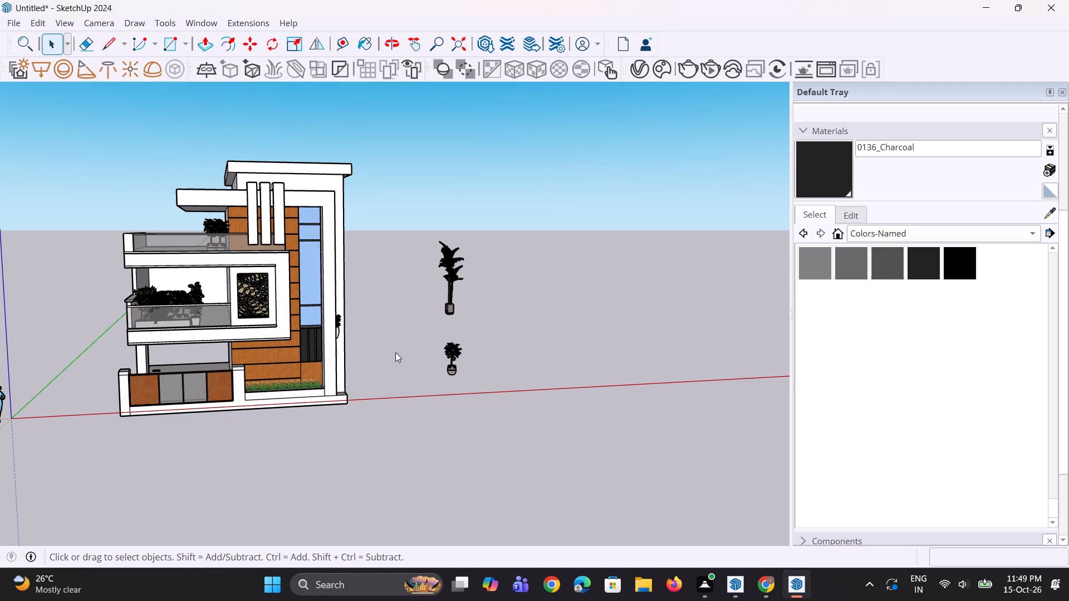
{"action": "left_click", "coordinate": [666, 322]}
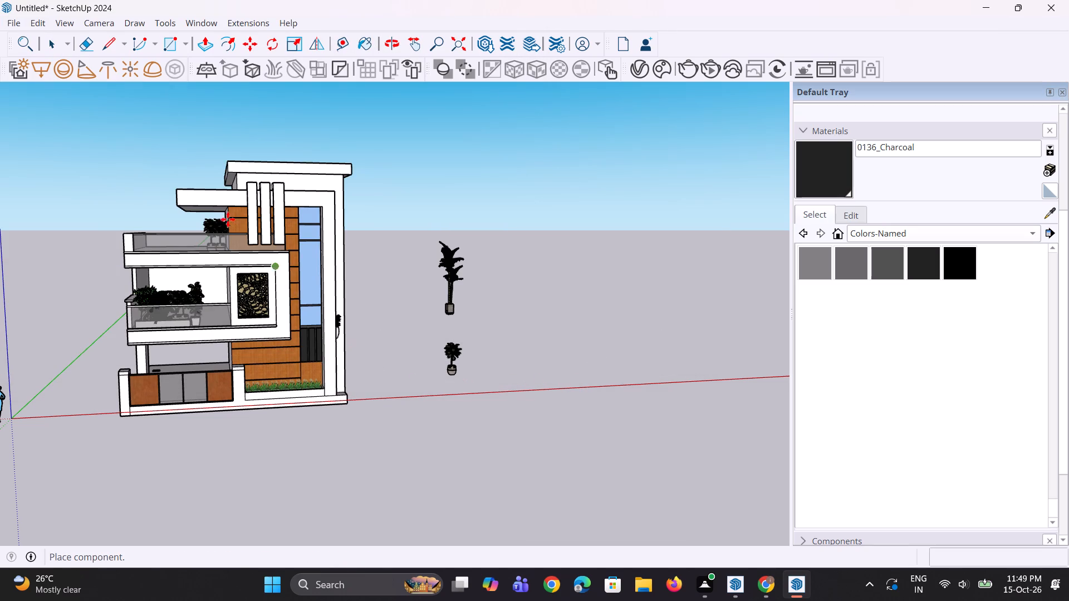
Place the light on the ceiling above the top balcony, near the two potted plants.
{"action": "scroll", "coordinate": [227, 210], "scroll_direction": "up", "scroll_amount": 12}
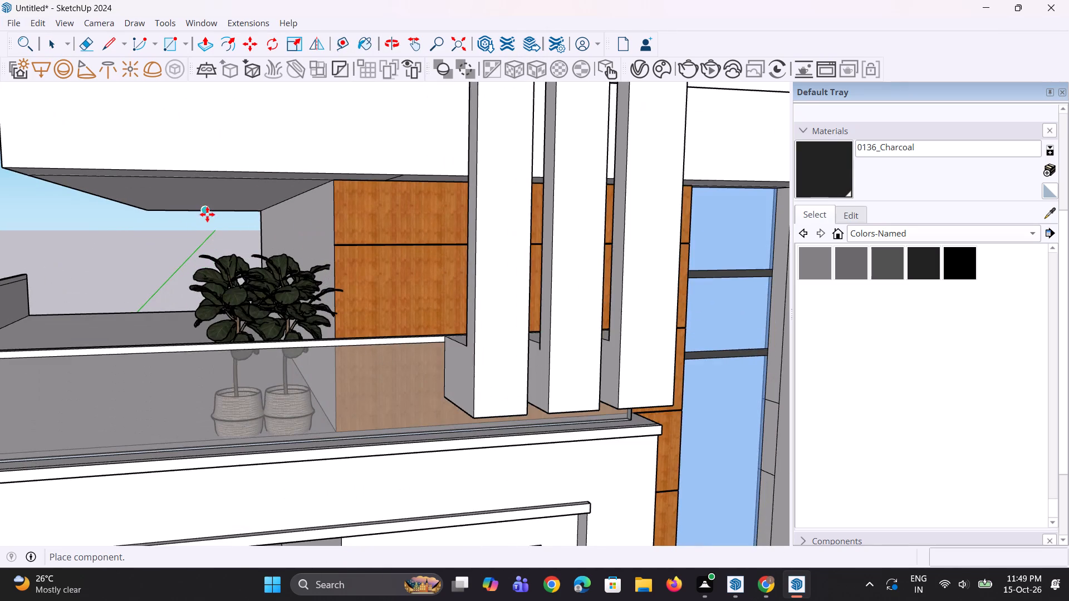
{"action": "scroll", "coordinate": [224, 210], "scroll_direction": "up", "scroll_amount": 1}
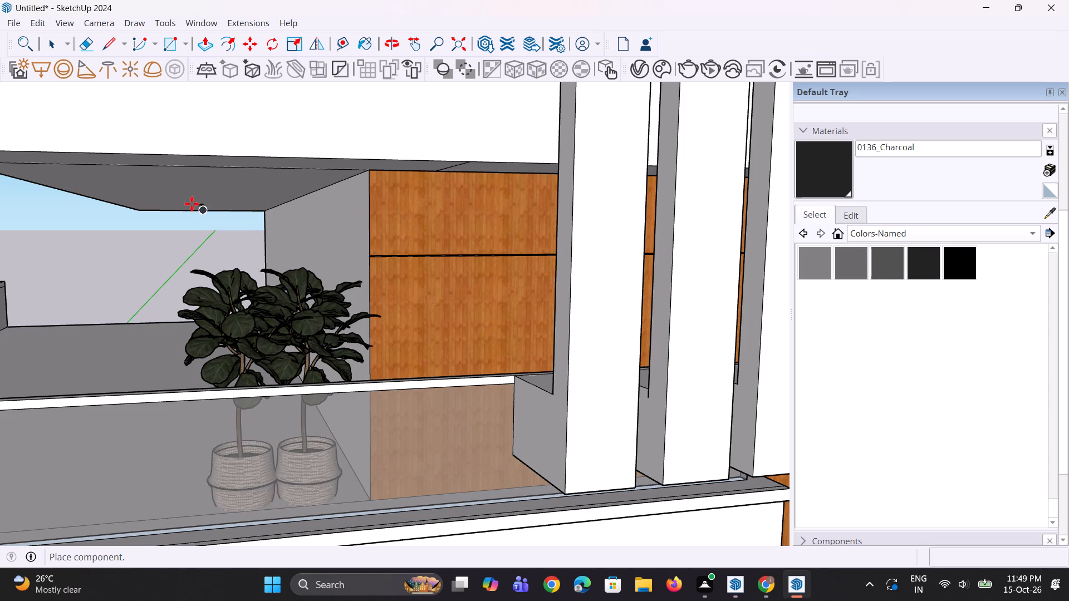
{"action": "left_click", "coordinate": [186, 189]}
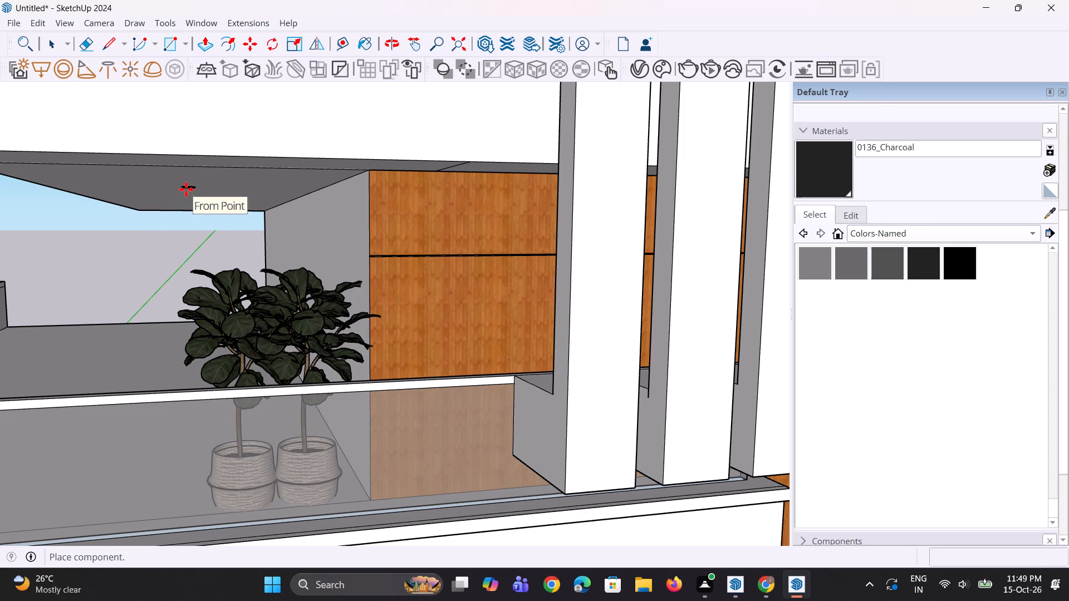
Scale the ceiling light uniformly by about 3.10.
{"action": "scroll", "coordinate": [209, 211], "scroll_direction": "up", "scroll_amount": 1}
{"action": "middle_click_drag", "start_coordinate": [209, 211], "coordinate": [225, 177]}
{"action": "scroll", "coordinate": [190, 125], "scroll_direction": "up", "scroll_amount": 3}
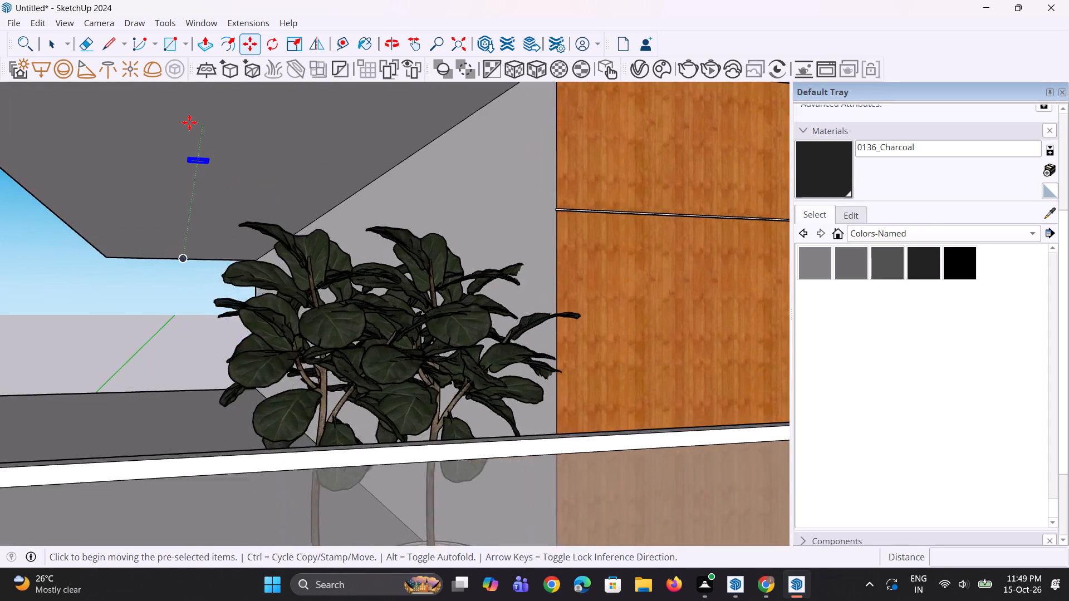
{"action": "scroll", "coordinate": [189, 122], "scroll_direction": "up", "scroll_amount": 6}
{"action": "key", "text": "s"}
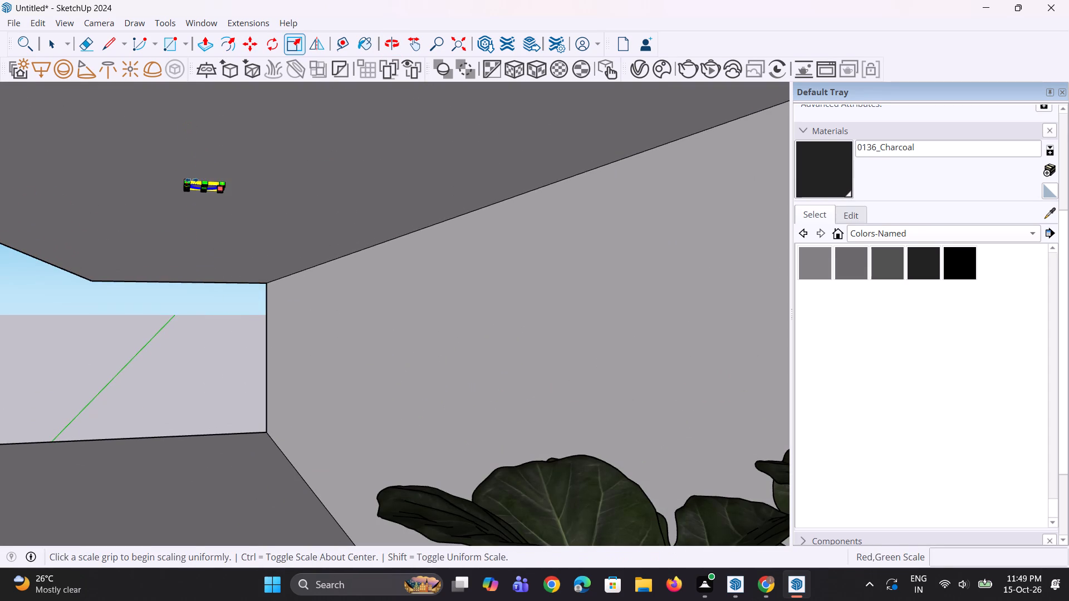
{"action": "left_click", "coordinate": [192, 181]}
{"action": "left_click", "coordinate": [116, 109]}
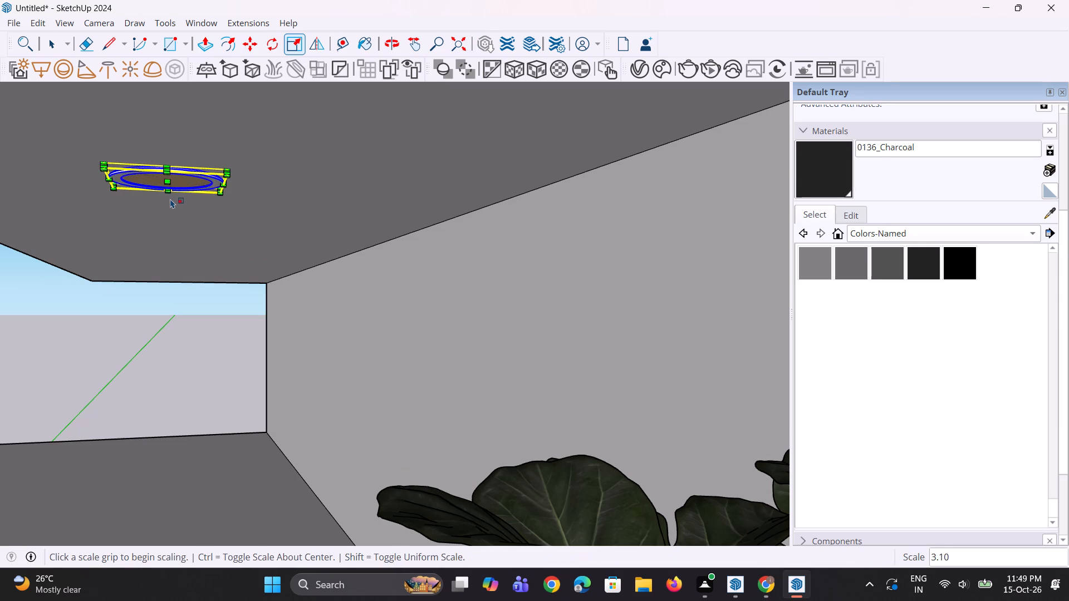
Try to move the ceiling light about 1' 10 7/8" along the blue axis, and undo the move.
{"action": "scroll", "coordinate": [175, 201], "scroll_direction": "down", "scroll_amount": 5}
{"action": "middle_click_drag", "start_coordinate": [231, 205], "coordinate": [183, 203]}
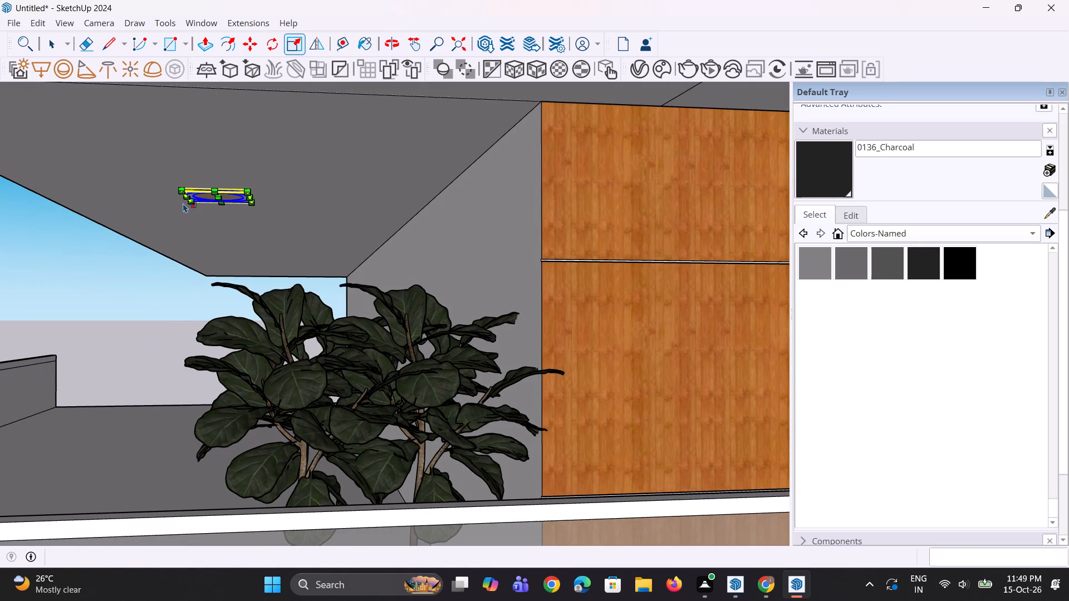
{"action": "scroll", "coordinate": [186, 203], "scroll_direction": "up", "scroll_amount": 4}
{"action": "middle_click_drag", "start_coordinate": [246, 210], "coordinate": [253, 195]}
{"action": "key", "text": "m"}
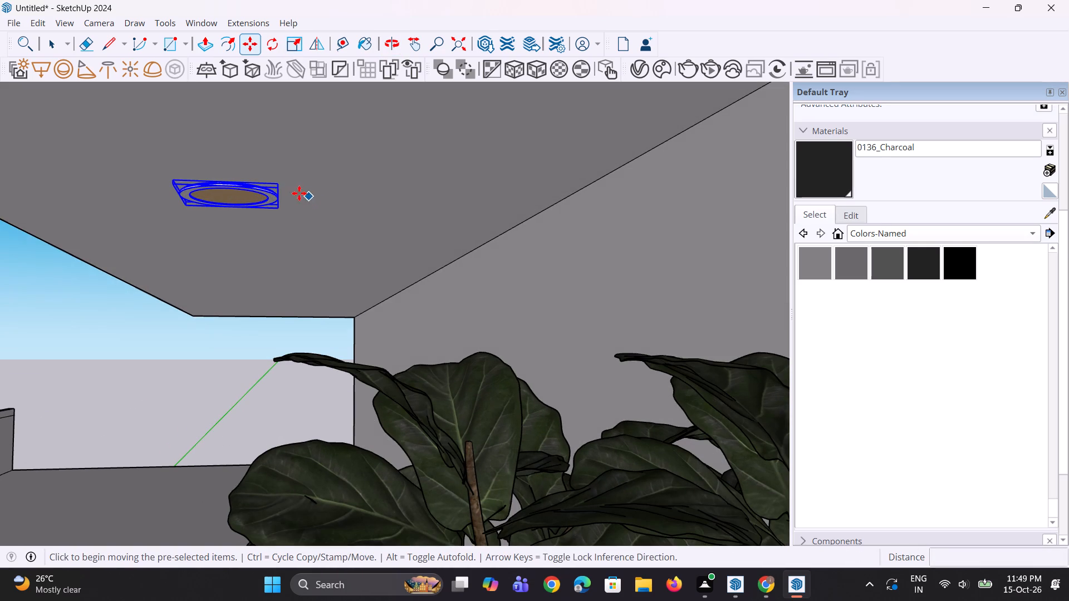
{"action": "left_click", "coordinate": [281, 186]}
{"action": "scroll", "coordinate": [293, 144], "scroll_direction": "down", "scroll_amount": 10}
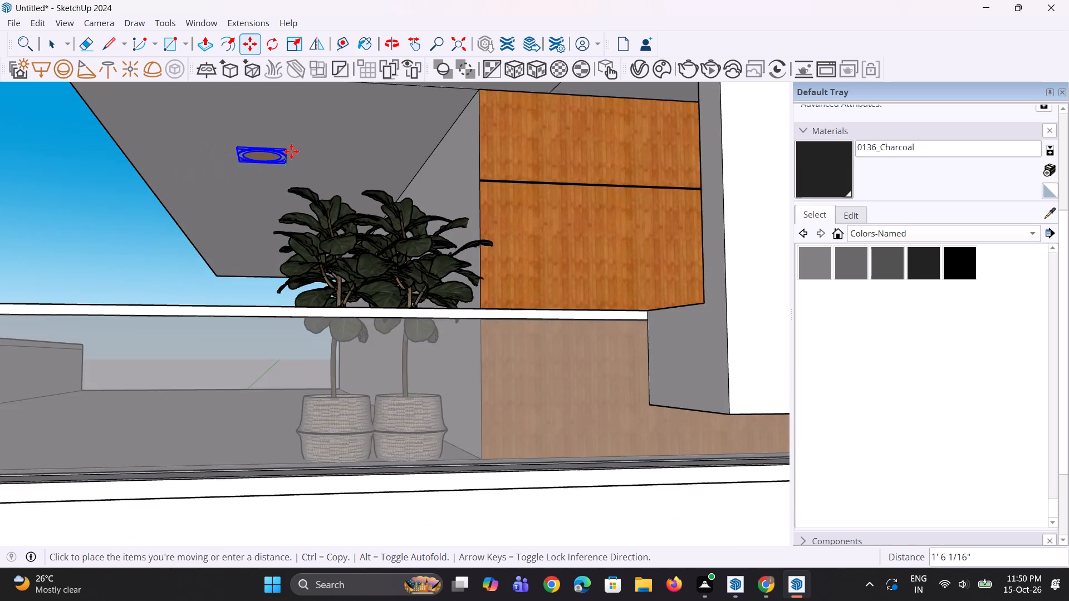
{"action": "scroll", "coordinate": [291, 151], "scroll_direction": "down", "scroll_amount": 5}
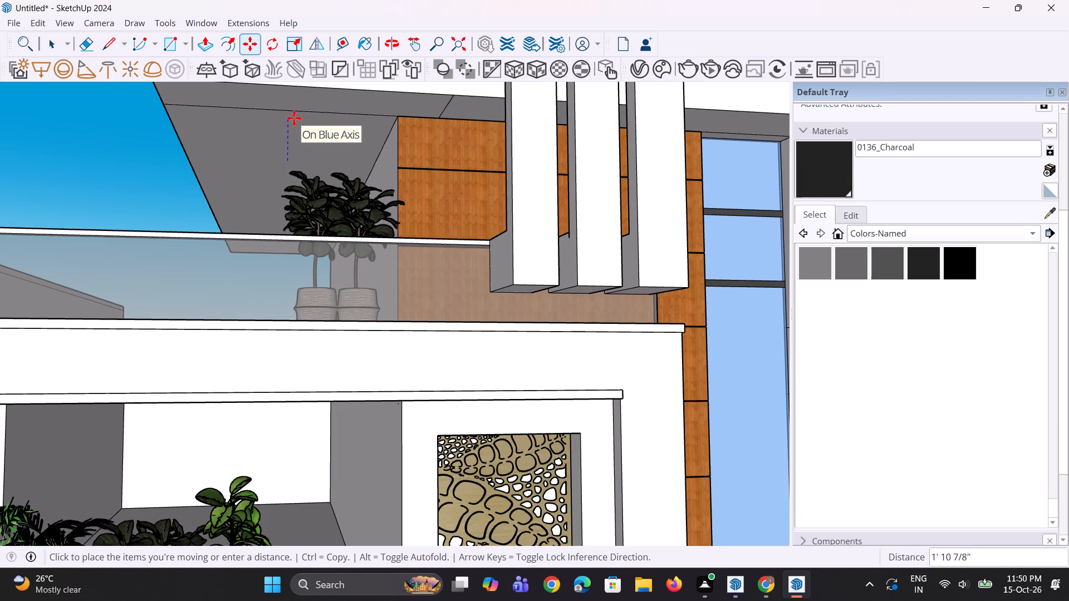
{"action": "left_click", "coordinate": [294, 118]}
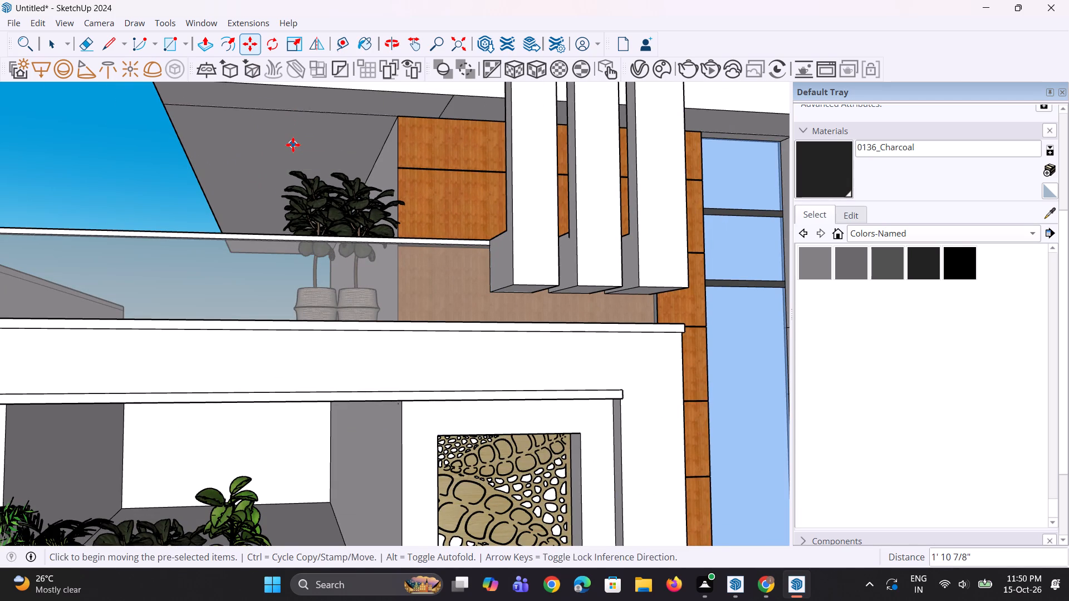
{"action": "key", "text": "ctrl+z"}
Reposition the light across the top balcony's ceiling, about 2' 6 11/16" toward the front and another 2' 6 1/4" toward the open side.
{"action": "scroll", "coordinate": [293, 147], "scroll_direction": "up", "scroll_amount": 5}
{"action": "left_click", "coordinate": [288, 179]}
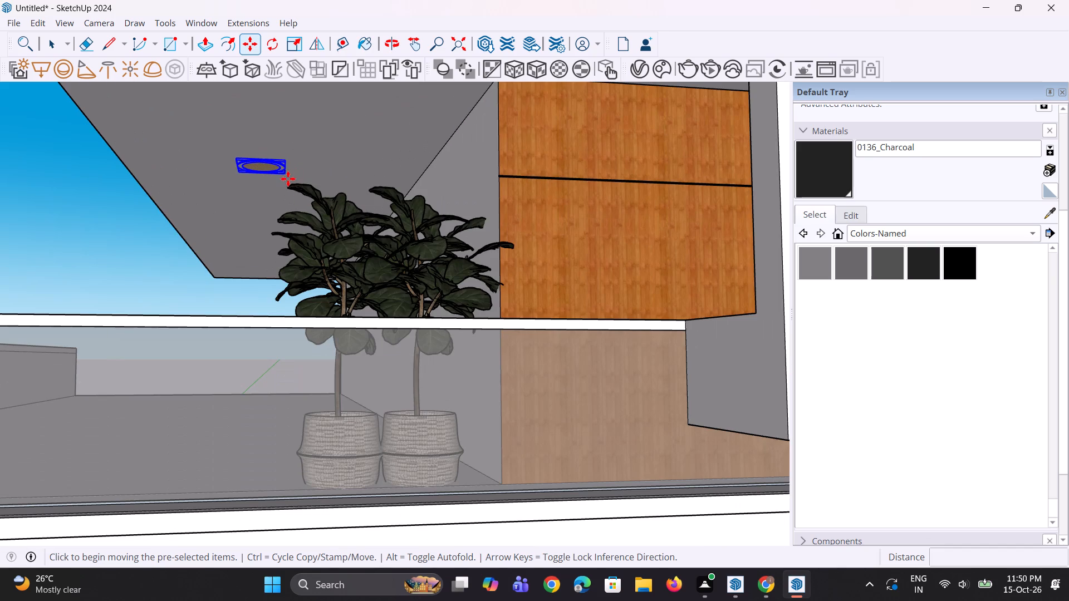
{"action": "left_click", "coordinate": [309, 148]}
{"action": "scroll", "coordinate": [286, 188], "scroll_direction": "down", "scroll_amount": 8}
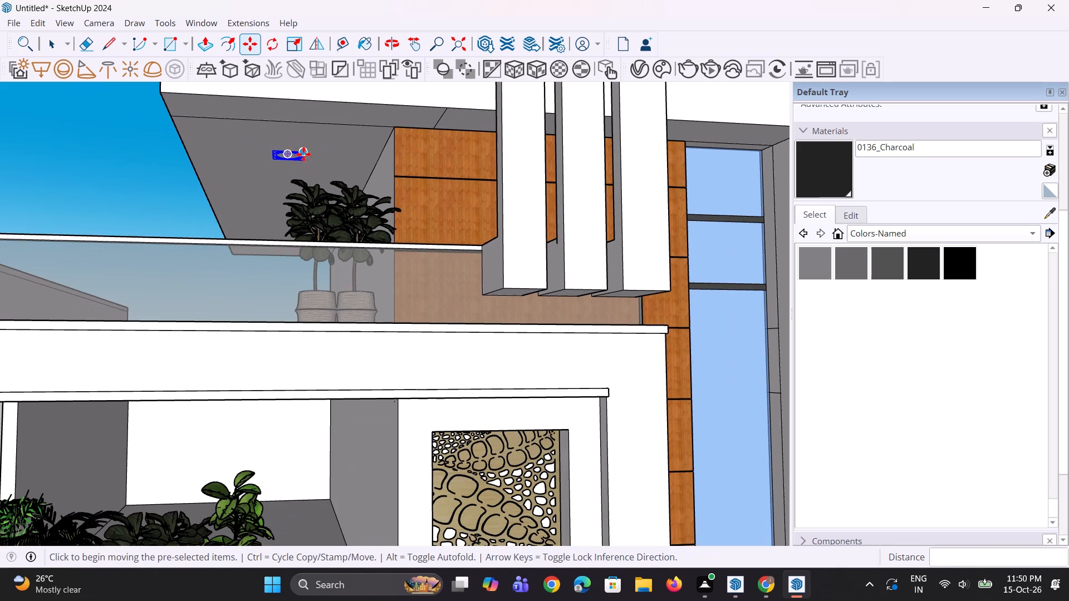
{"action": "left_click", "coordinate": [303, 154]}
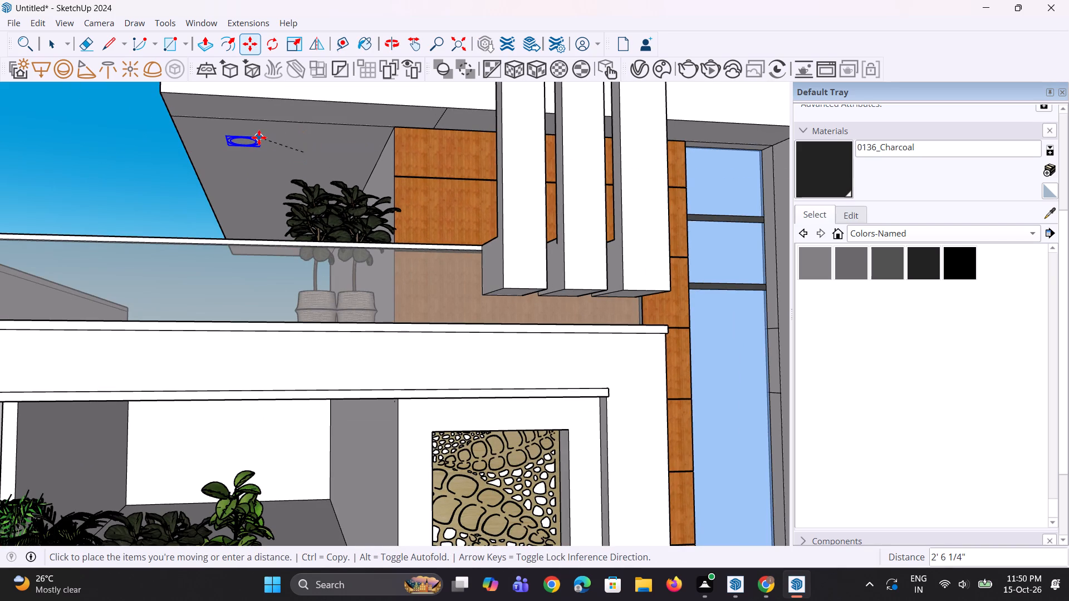
{"action": "left_click", "coordinate": [259, 137]}
{"action": "scroll", "coordinate": [256, 155], "scroll_direction": "up", "scroll_amount": 6}
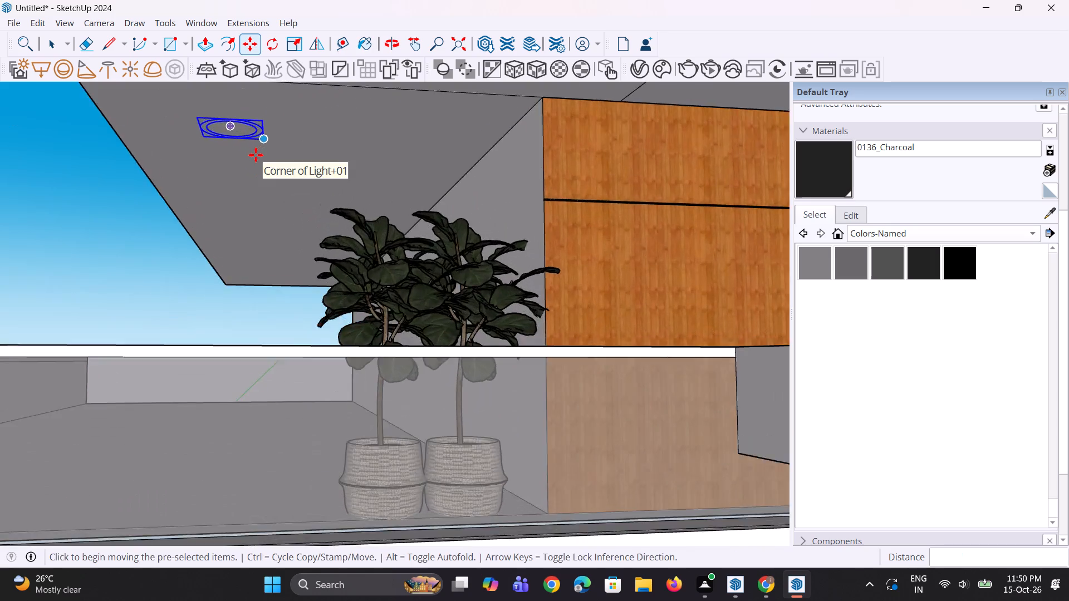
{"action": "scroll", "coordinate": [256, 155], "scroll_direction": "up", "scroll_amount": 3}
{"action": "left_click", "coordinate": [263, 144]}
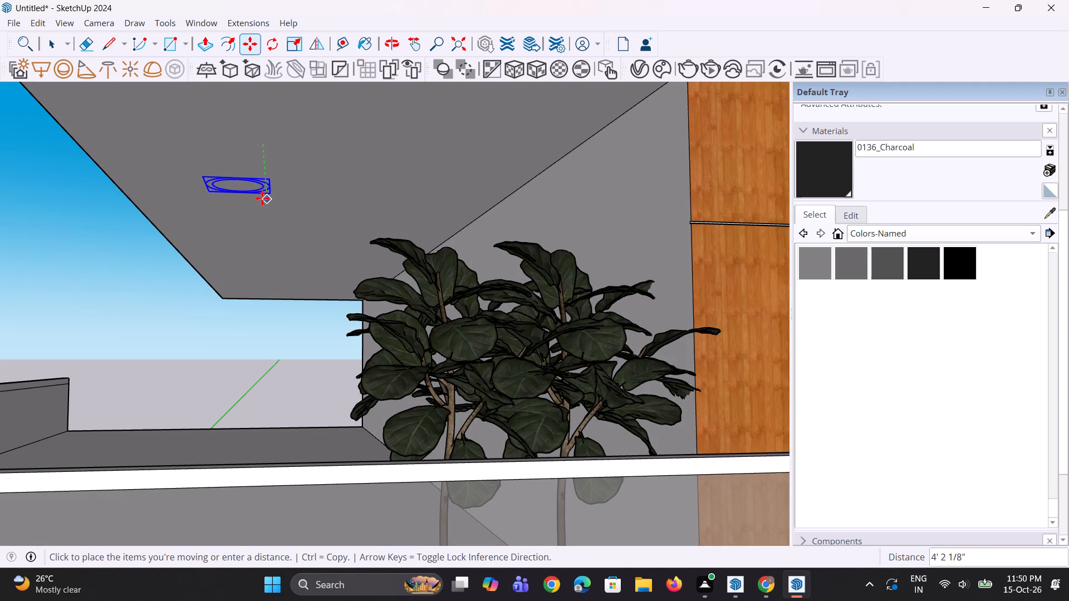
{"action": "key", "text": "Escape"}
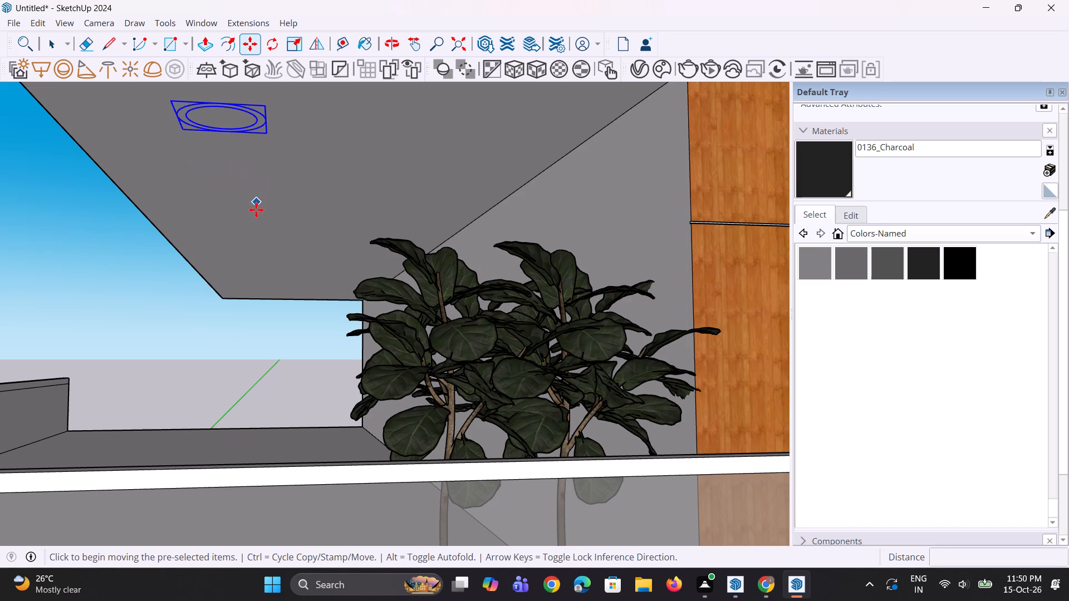
Delete the ceiling light above the top balcony.
{"action": "scroll", "coordinate": [256, 210], "scroll_direction": "down", "scroll_amount": 5}
{"action": "key", "text": "Delete"}
Delete the three spare plants outside the building: the one against the side wall, the tall potted one and the small potted one.
{"action": "scroll", "coordinate": [256, 200], "scroll_direction": "down", "scroll_amount": 5}
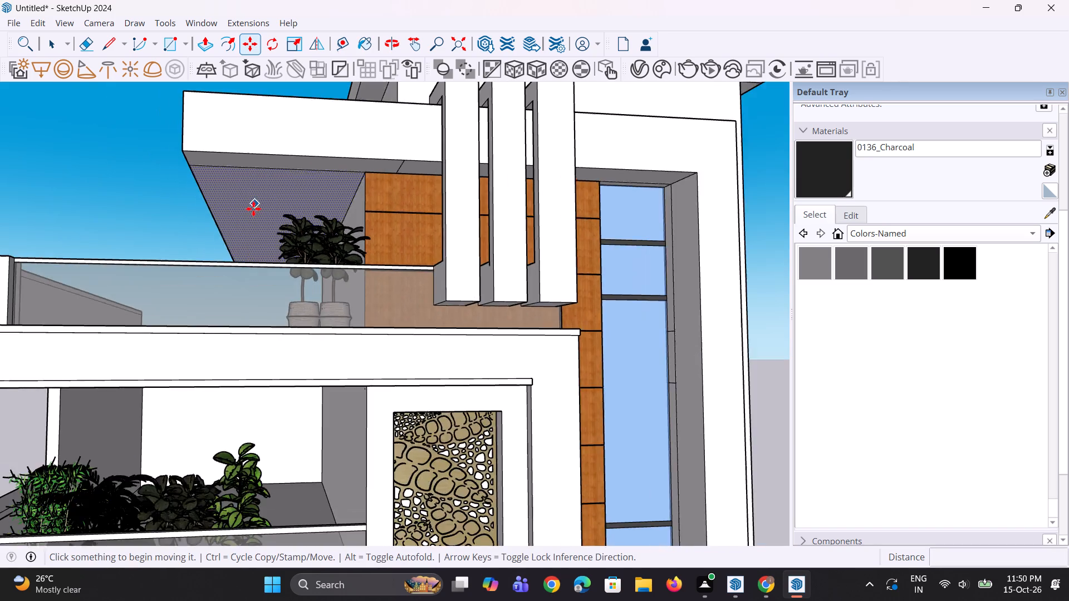
{"action": "scroll", "coordinate": [253, 209], "scroll_direction": "down", "scroll_amount": 10}
{"action": "middle_click_drag", "start_coordinate": [253, 210], "coordinate": [237, 200]}
{"action": "scroll", "coordinate": [377, 231], "scroll_direction": "up", "scroll_amount": 2}
{"action": "key", "text": "space"}
{"action": "key", "text": "space"}
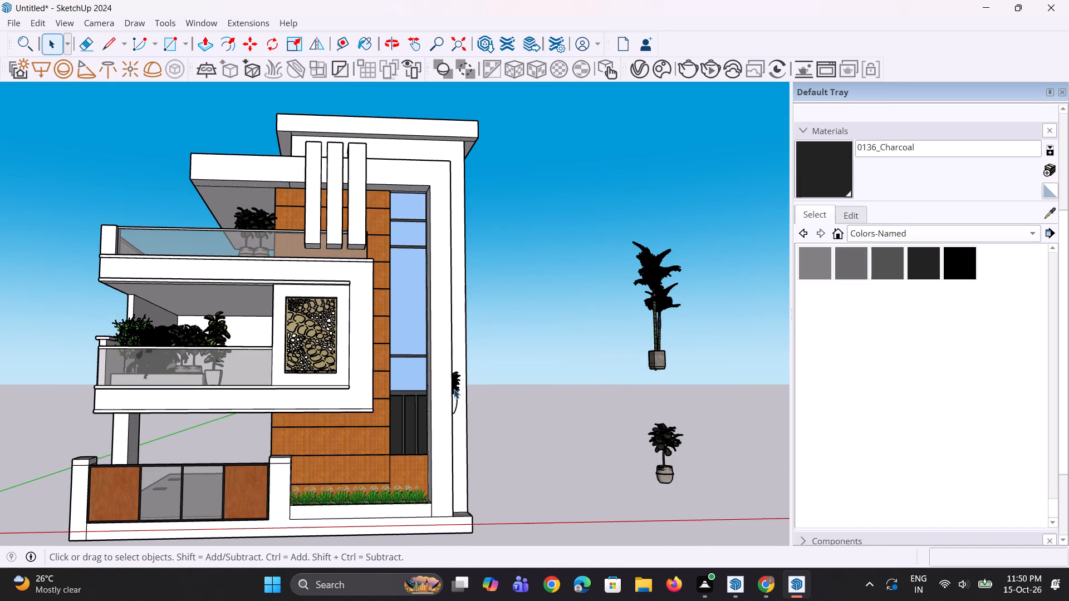
{"action": "left_click", "coordinate": [454, 389]}
{"action": "key", "text": "Home"}
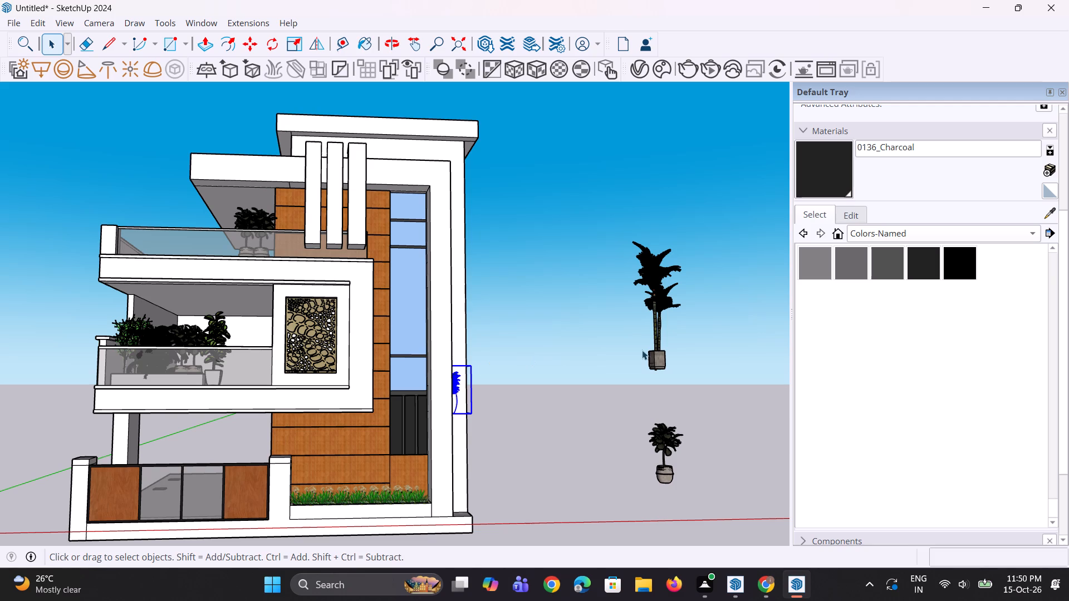
{"action": "key", "text": "Delete"}
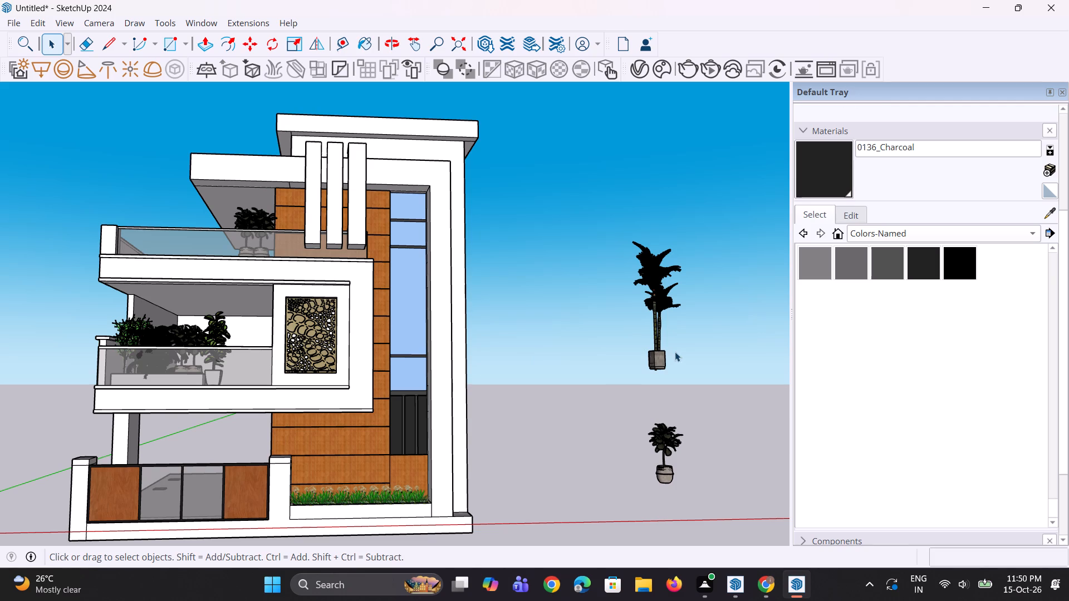
{"action": "left_click", "coordinate": [658, 357]}
{"action": "key", "text": "Delete"}
{"action": "left_click", "coordinate": [666, 444]}
{"action": "key", "text": "Delete"}
{"action": "scroll", "coordinate": [610, 376], "scroll_direction": "down", "scroll_amount": 3}
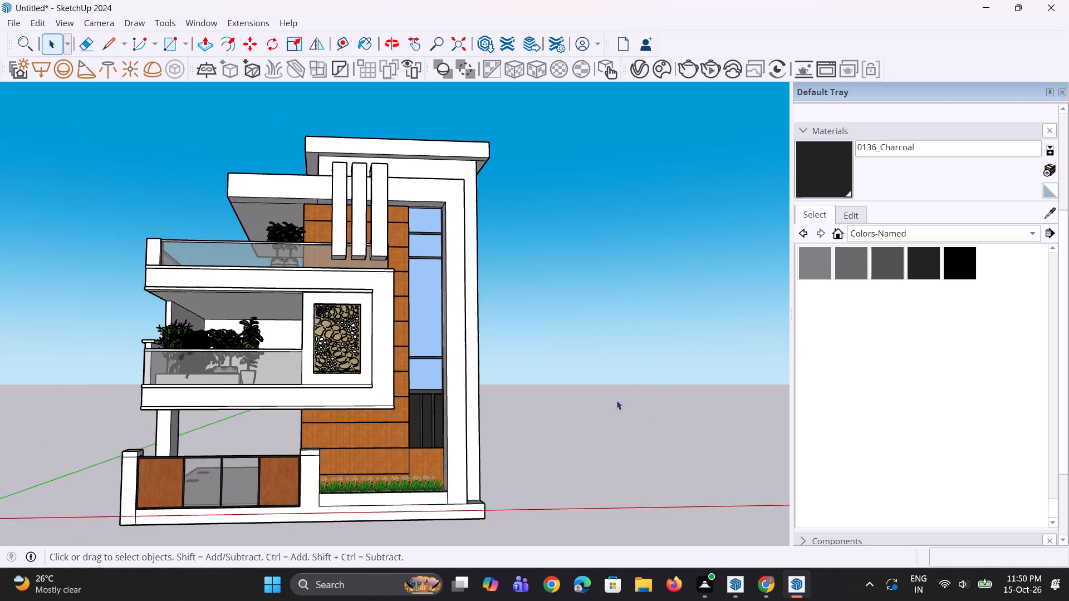
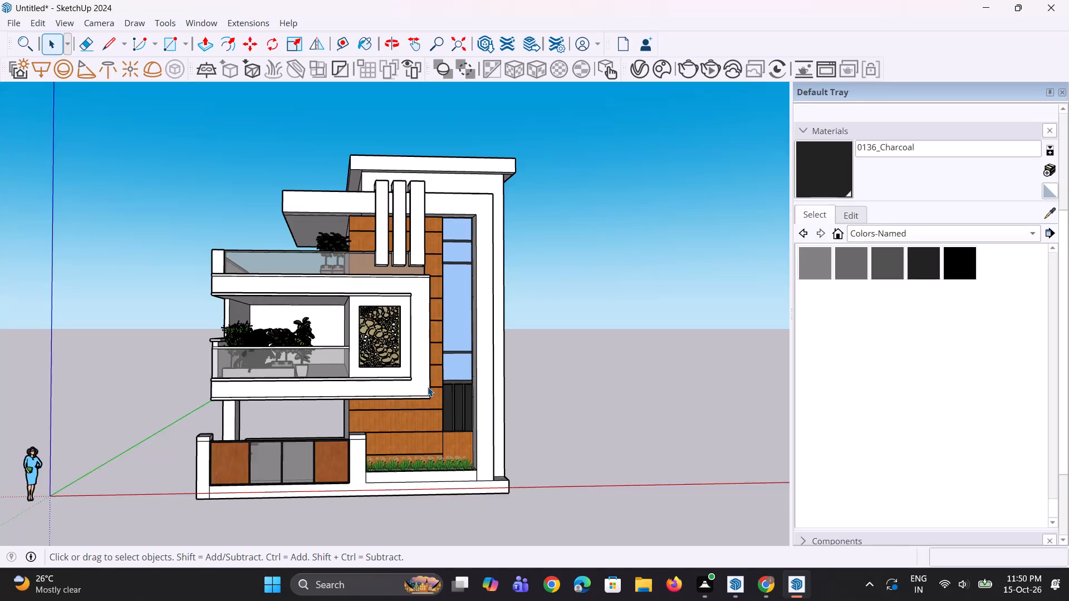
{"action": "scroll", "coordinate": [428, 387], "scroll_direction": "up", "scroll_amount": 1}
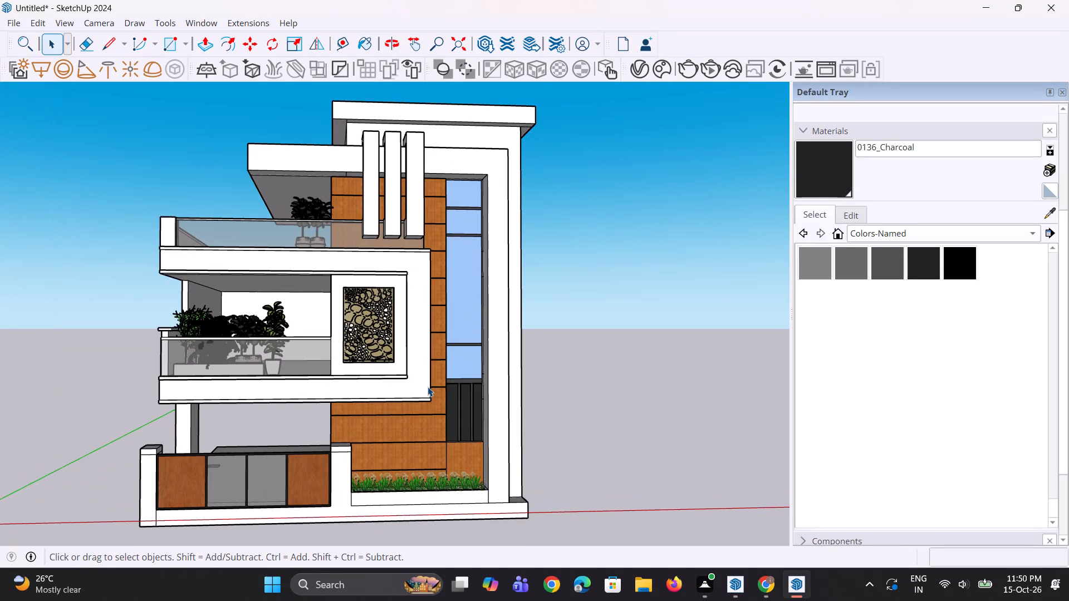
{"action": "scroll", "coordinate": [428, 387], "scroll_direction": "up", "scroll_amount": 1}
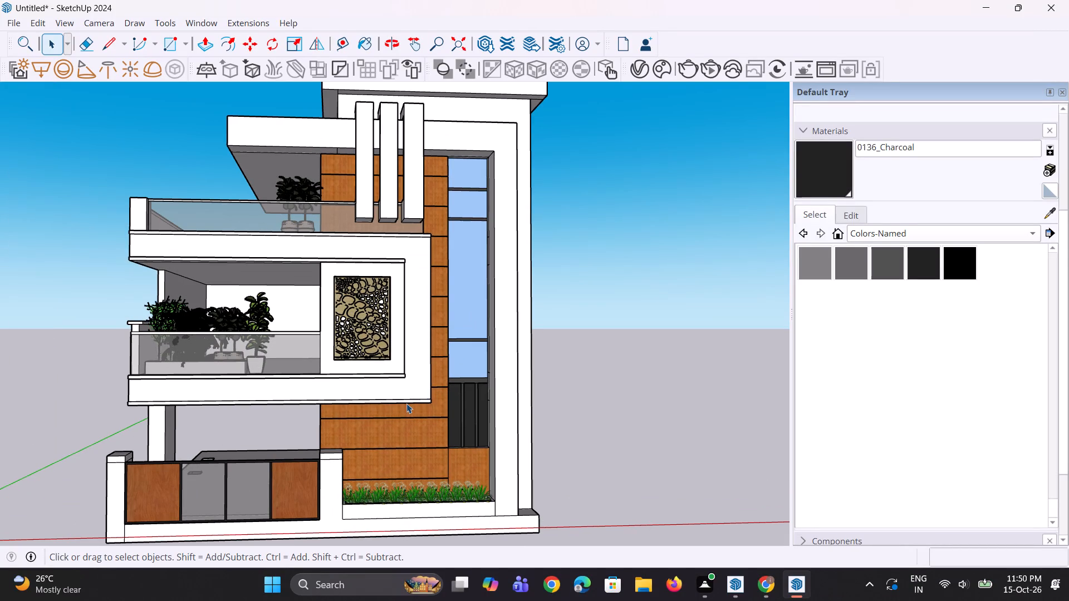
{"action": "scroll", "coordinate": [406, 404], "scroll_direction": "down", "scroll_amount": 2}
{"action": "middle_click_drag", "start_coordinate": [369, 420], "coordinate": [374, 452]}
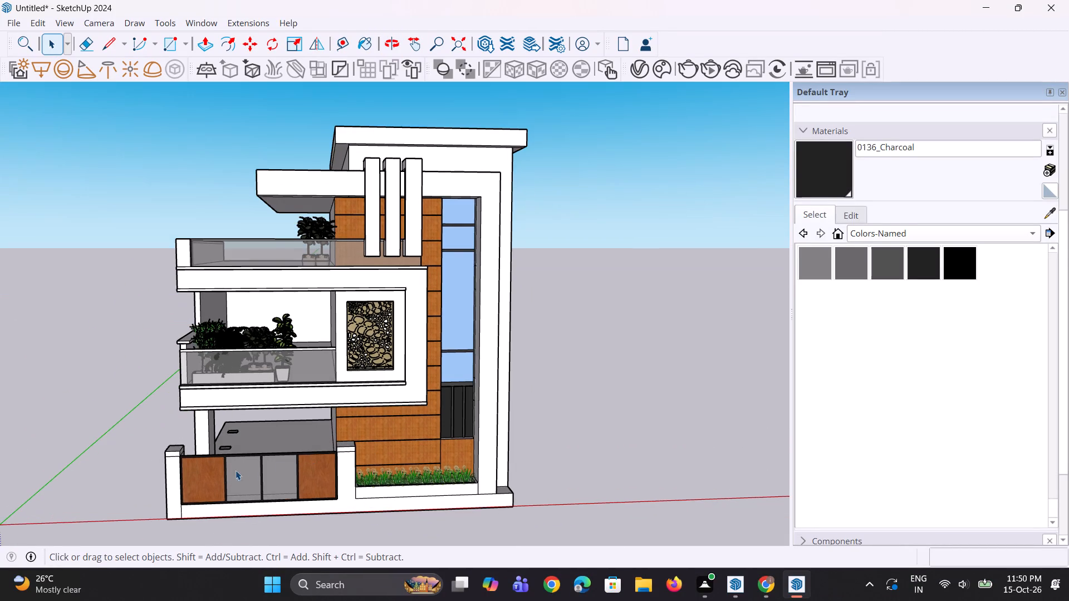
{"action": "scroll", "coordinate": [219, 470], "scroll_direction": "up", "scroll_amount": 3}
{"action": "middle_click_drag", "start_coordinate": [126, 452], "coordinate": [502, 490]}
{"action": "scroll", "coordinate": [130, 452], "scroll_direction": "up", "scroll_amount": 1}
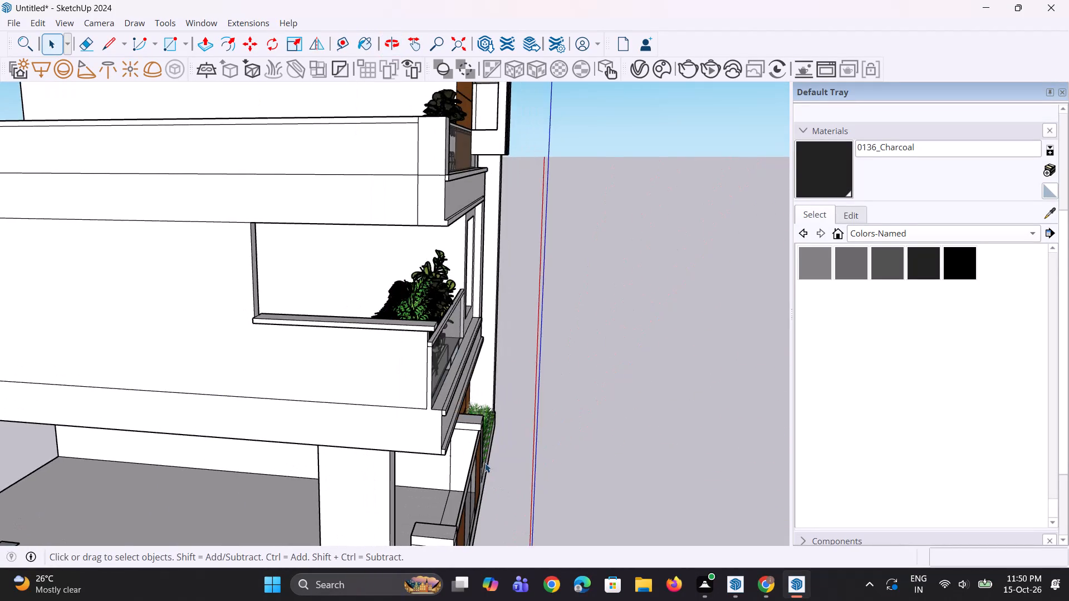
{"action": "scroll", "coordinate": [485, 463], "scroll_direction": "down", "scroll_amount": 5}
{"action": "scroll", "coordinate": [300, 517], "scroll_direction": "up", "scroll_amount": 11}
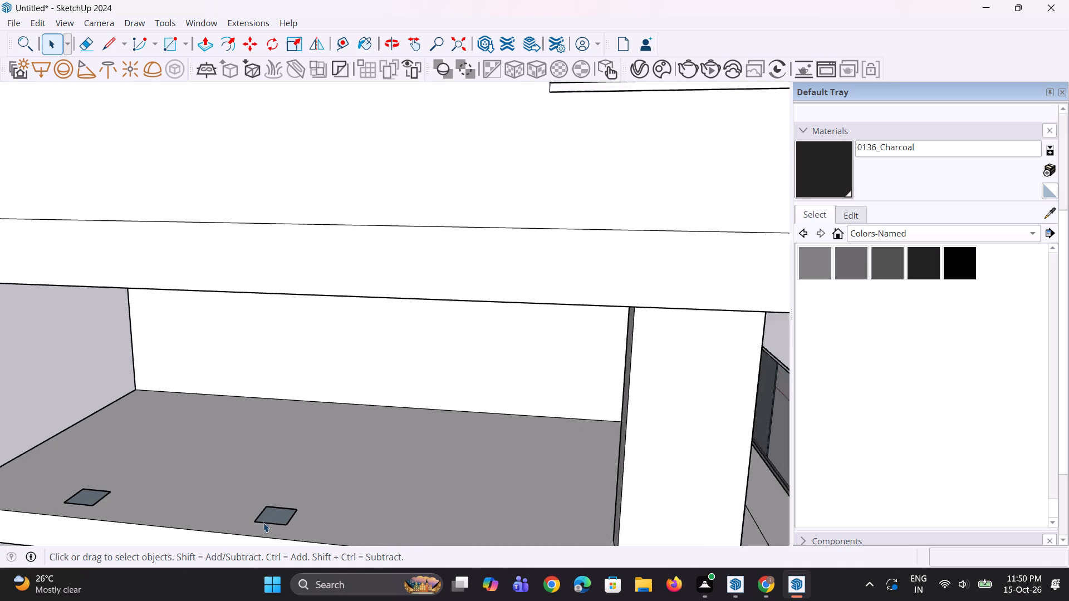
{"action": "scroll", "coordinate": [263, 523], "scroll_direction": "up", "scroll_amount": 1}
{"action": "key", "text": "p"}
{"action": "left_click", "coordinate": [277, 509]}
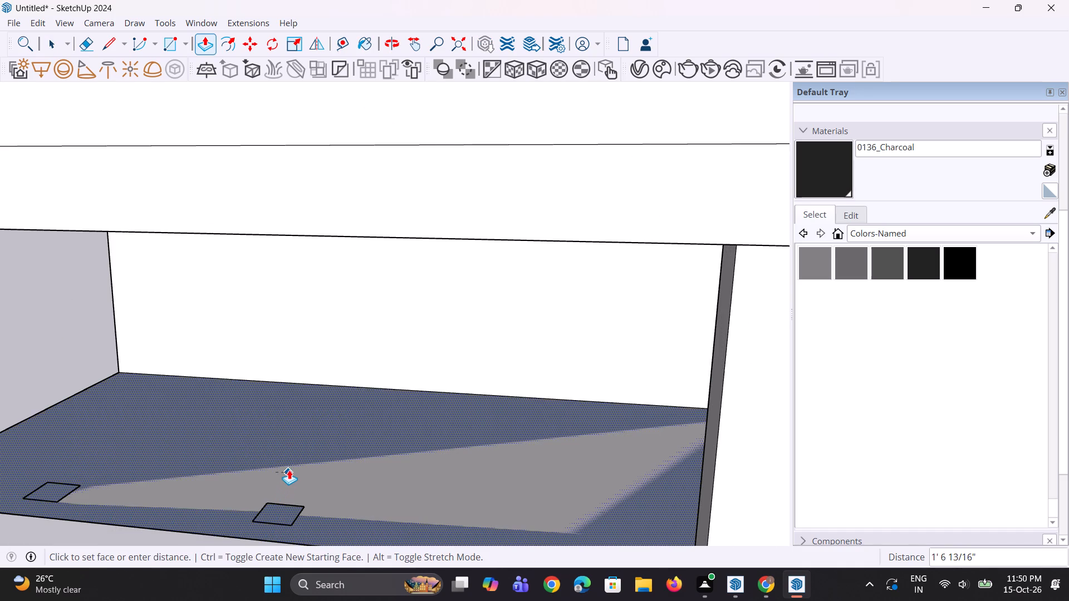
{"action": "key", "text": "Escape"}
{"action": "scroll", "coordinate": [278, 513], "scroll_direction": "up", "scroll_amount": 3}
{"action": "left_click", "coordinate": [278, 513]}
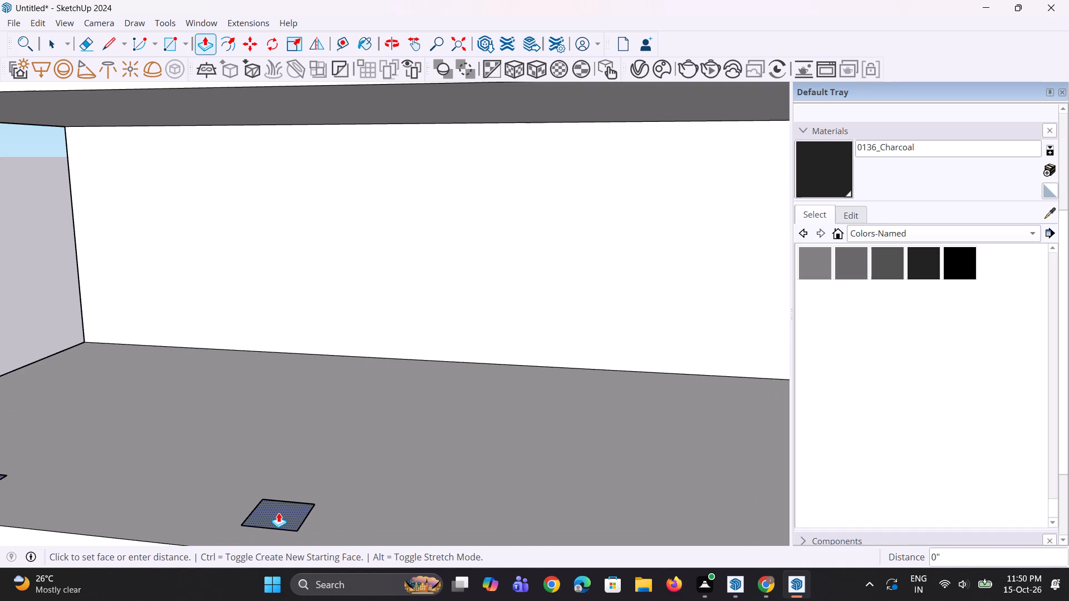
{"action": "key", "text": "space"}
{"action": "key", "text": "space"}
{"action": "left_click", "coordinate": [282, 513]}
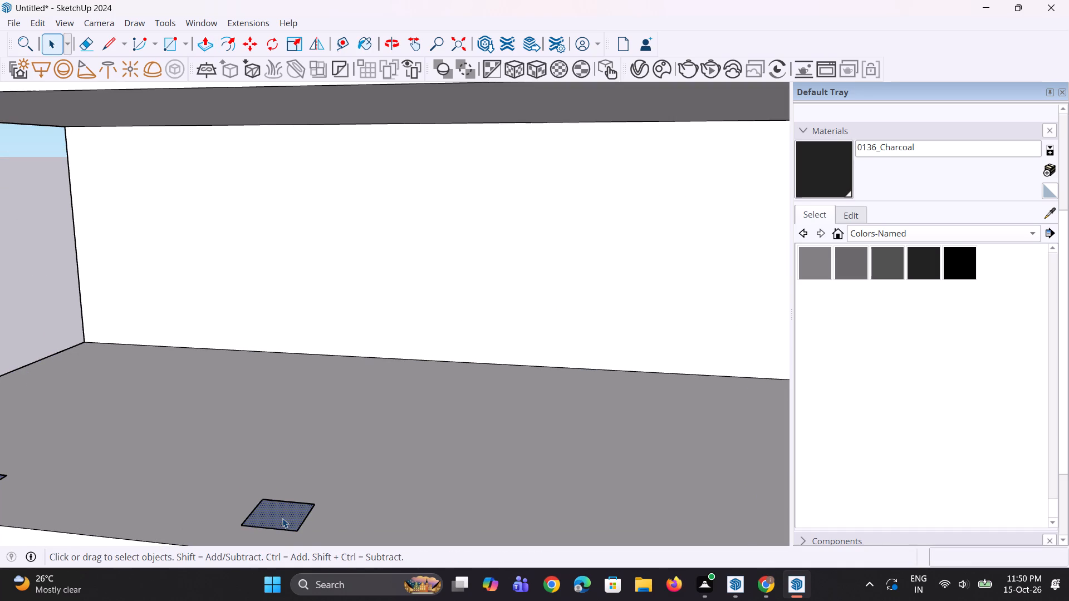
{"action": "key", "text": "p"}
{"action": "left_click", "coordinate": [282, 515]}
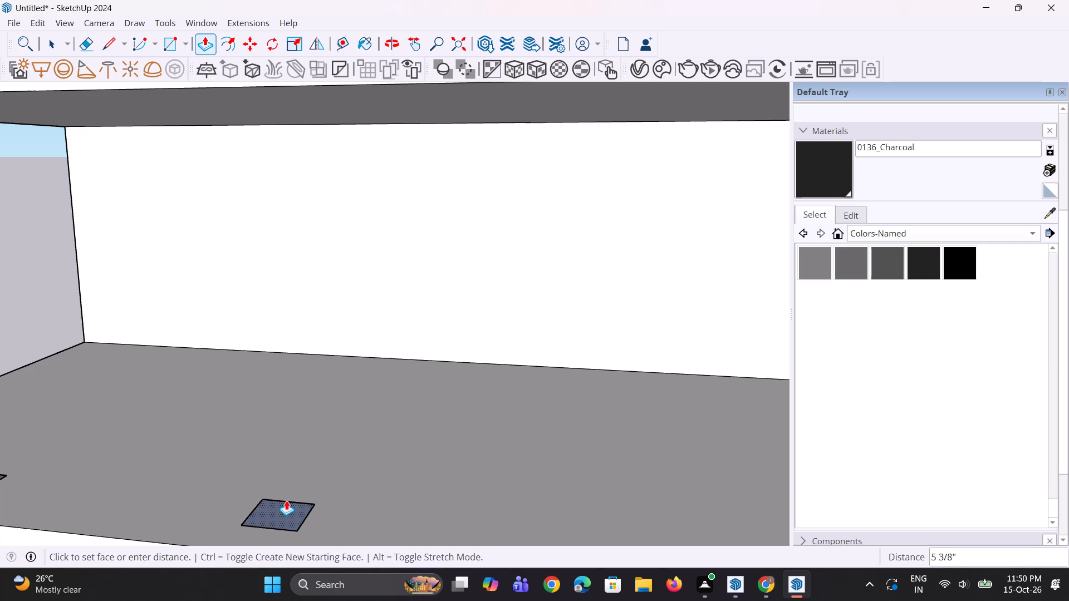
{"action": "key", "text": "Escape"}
Erase the edges of the two small square outlines on the open ground-floor slab.
{"action": "scroll", "coordinate": [288, 503], "scroll_direction": "up", "scroll_amount": 1}
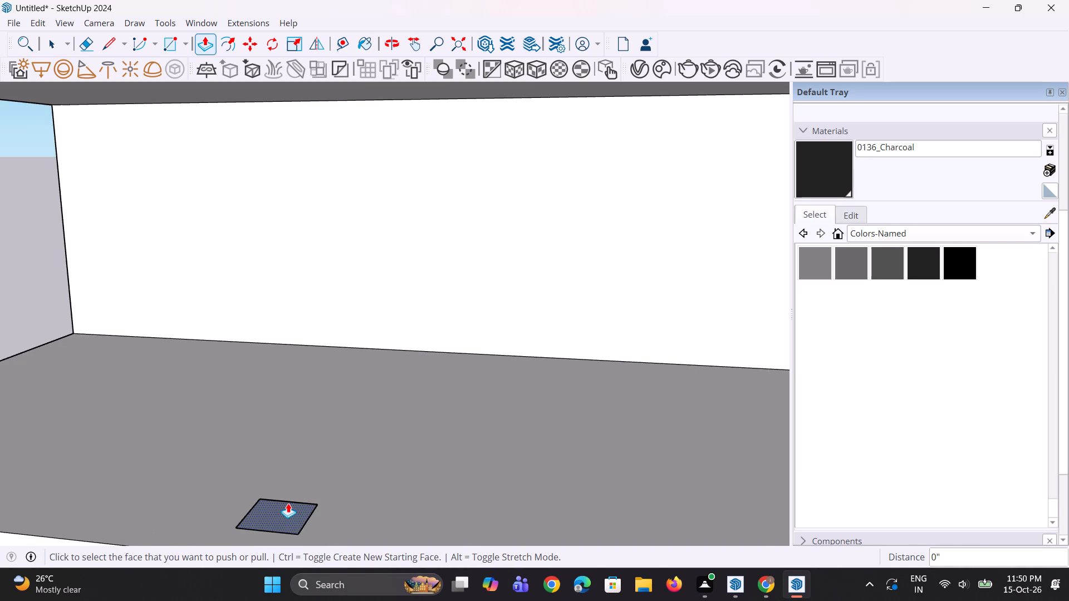
{"action": "key", "text": "e"}
{"action": "left_click_drag", "start_coordinate": [283, 502], "coordinate": [322, 520]}
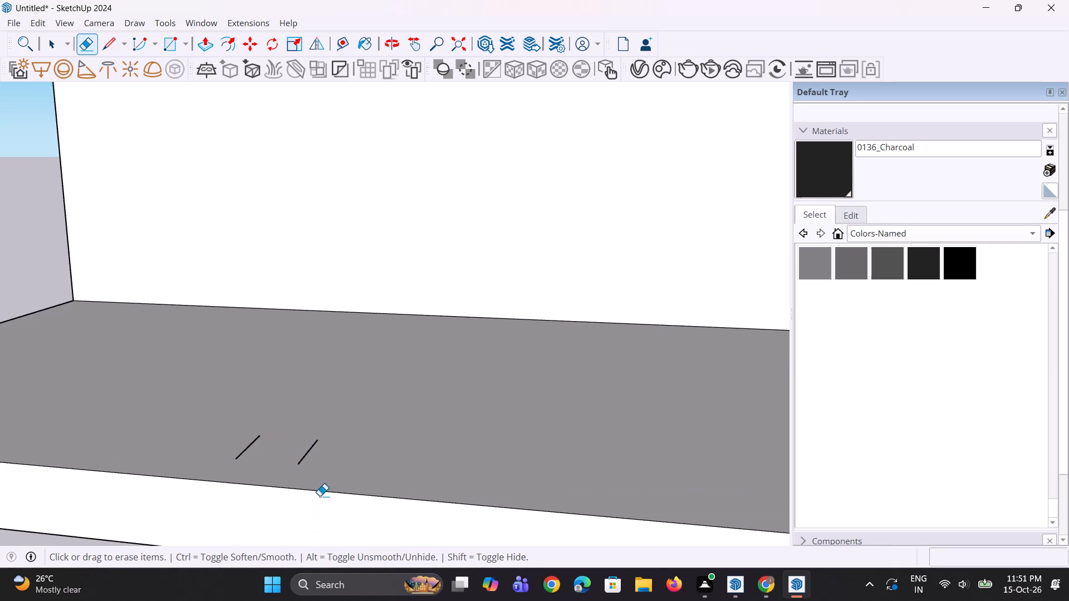
{"action": "left_click_drag", "start_coordinate": [316, 463], "coordinate": [238, 448]}
{"action": "scroll", "coordinate": [304, 476], "scroll_direction": "down", "scroll_amount": 5}
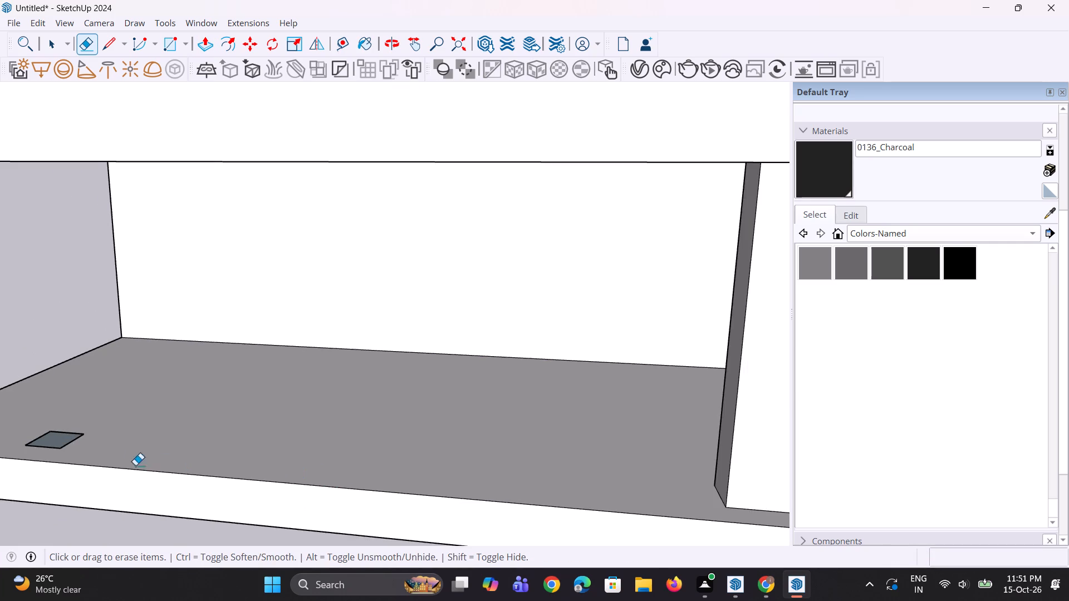
{"action": "scroll", "coordinate": [92, 459], "scroll_direction": "up", "scroll_amount": 2}
{"action": "left_click", "coordinate": [56, 433]}
{"action": "left_click", "coordinate": [55, 440]}
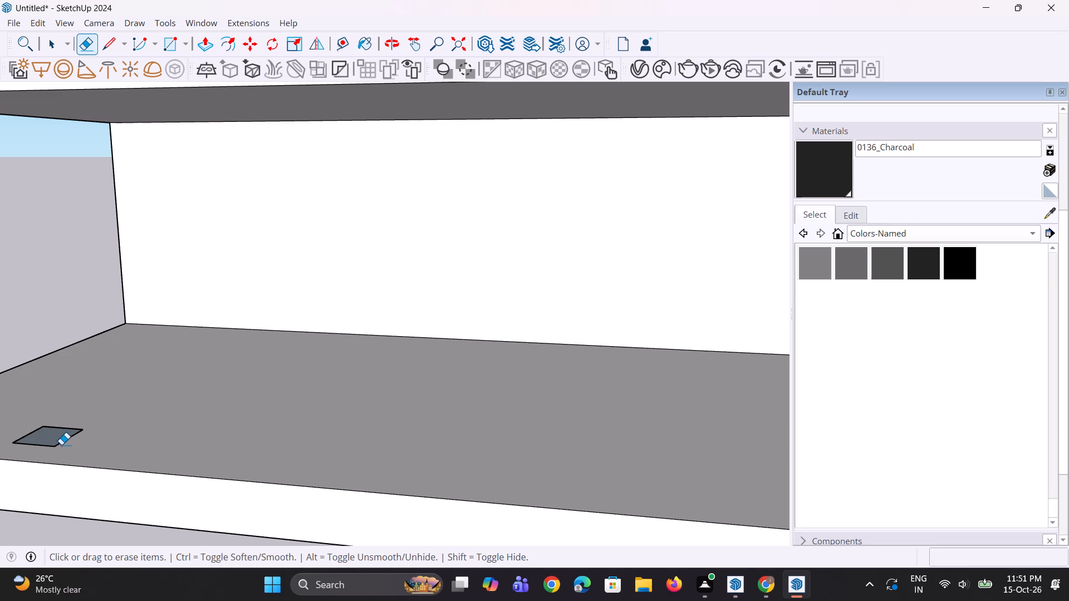
{"action": "left_click_drag", "start_coordinate": [61, 445], "coordinate": [36, 450]}
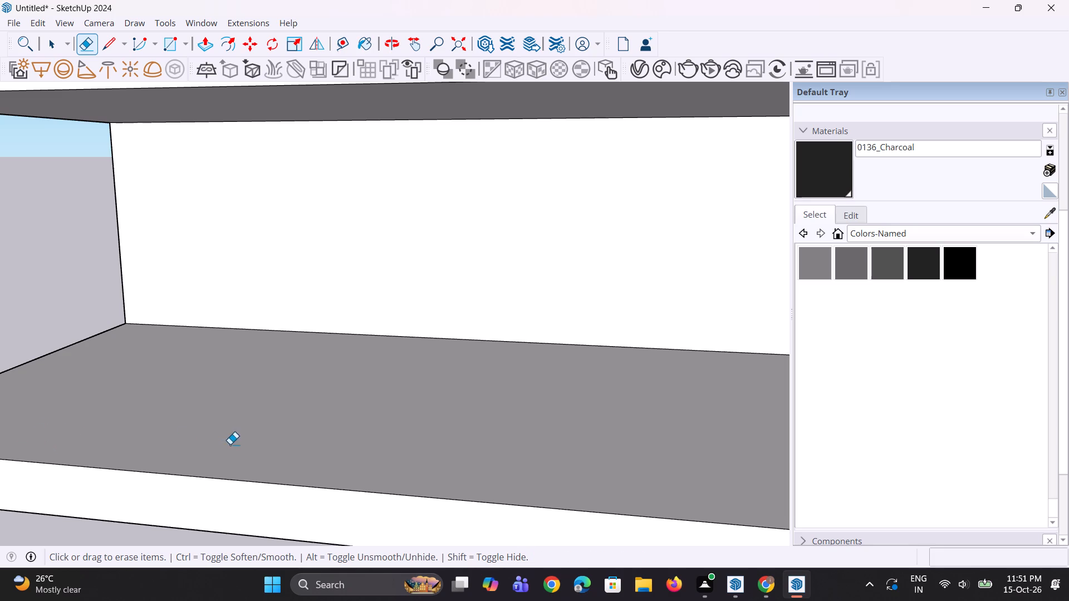
Draw a column footprint rectangle about 1' 7 5/8" by 1' 11 3/16" near the outer edge of the ground-floor slab.
{"action": "scroll", "coordinate": [230, 444], "scroll_direction": "down", "scroll_amount": 4}
{"action": "middle_click_drag", "start_coordinate": [293, 460], "coordinate": [296, 533]}
{"action": "scroll", "coordinate": [324, 450], "scroll_direction": "down", "scroll_amount": 6}
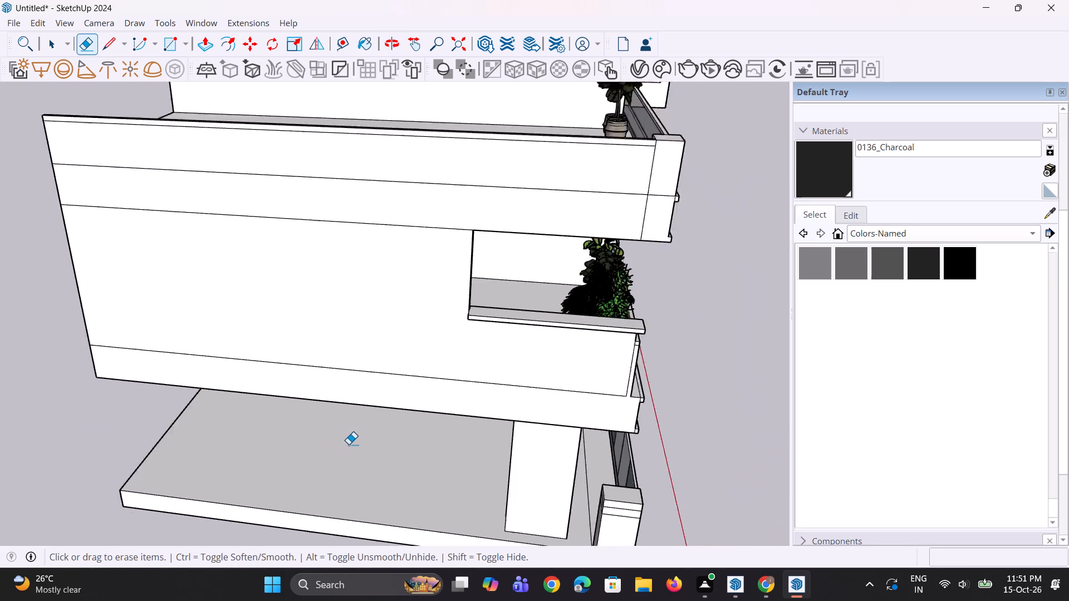
{"action": "scroll", "coordinate": [349, 444], "scroll_direction": "down", "scroll_amount": 2}
{"action": "scroll", "coordinate": [314, 515], "scroll_direction": "up", "scroll_amount": 9}
{"action": "key", "text": "r"}
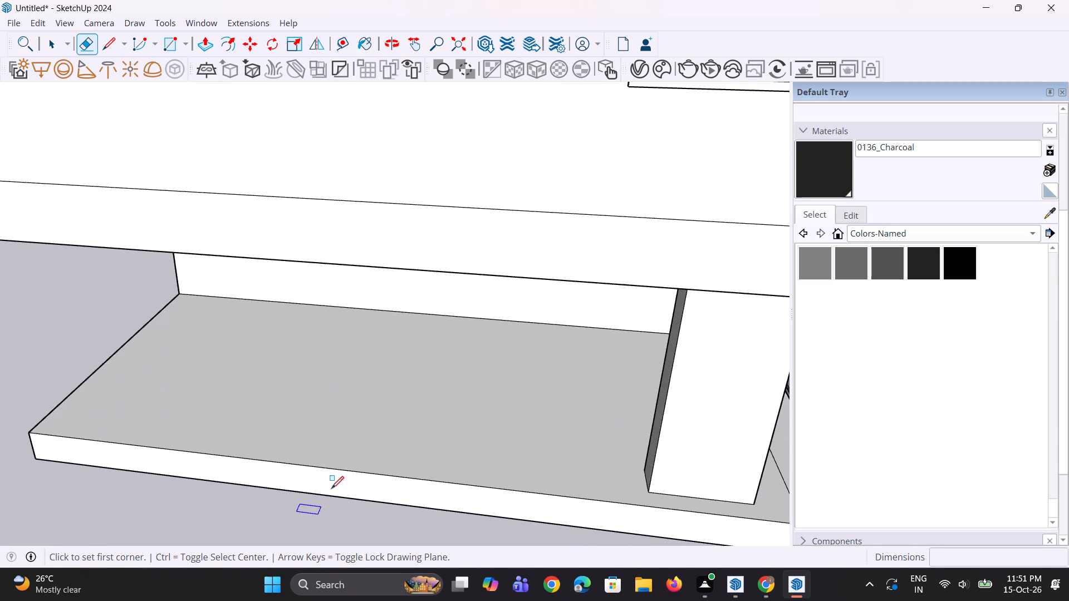
{"action": "scroll", "coordinate": [333, 443], "scroll_direction": "up", "scroll_amount": 3}
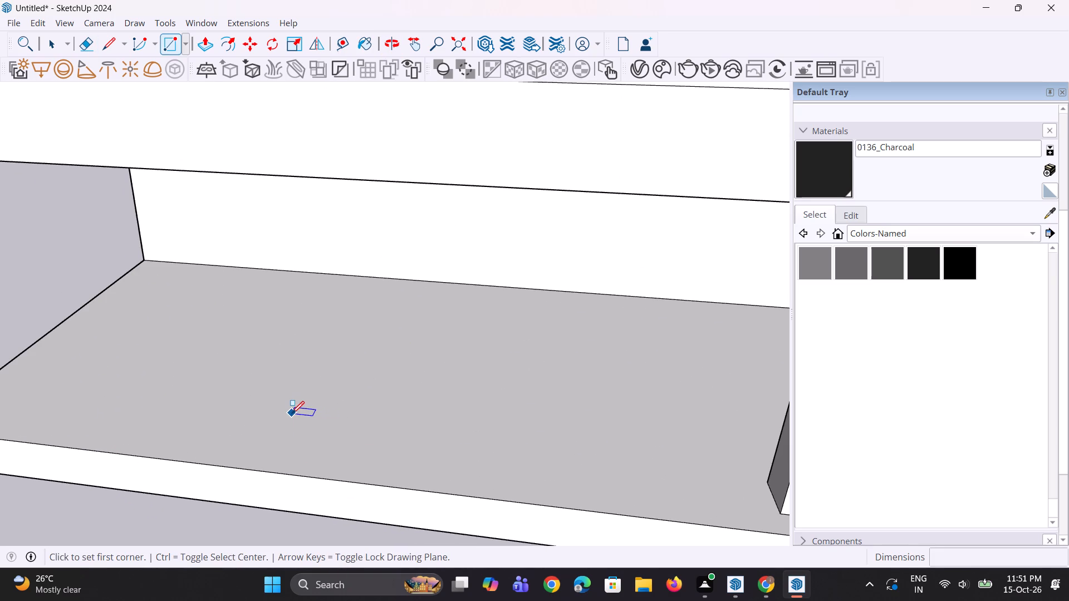
{"action": "left_click", "coordinate": [292, 413]}
{"action": "left_click", "coordinate": [331, 446]}
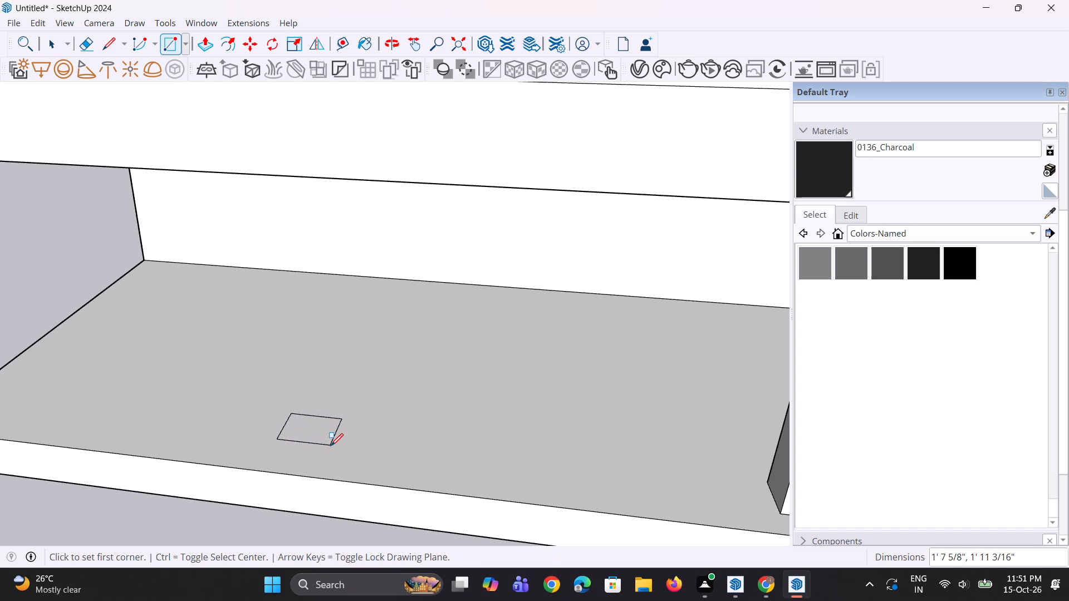
Copy the column footprint about 7' 11 3/4" along the green axis toward the rear of the slab.
{"action": "key", "text": "space"}
{"action": "left_click", "coordinate": [325, 431]}
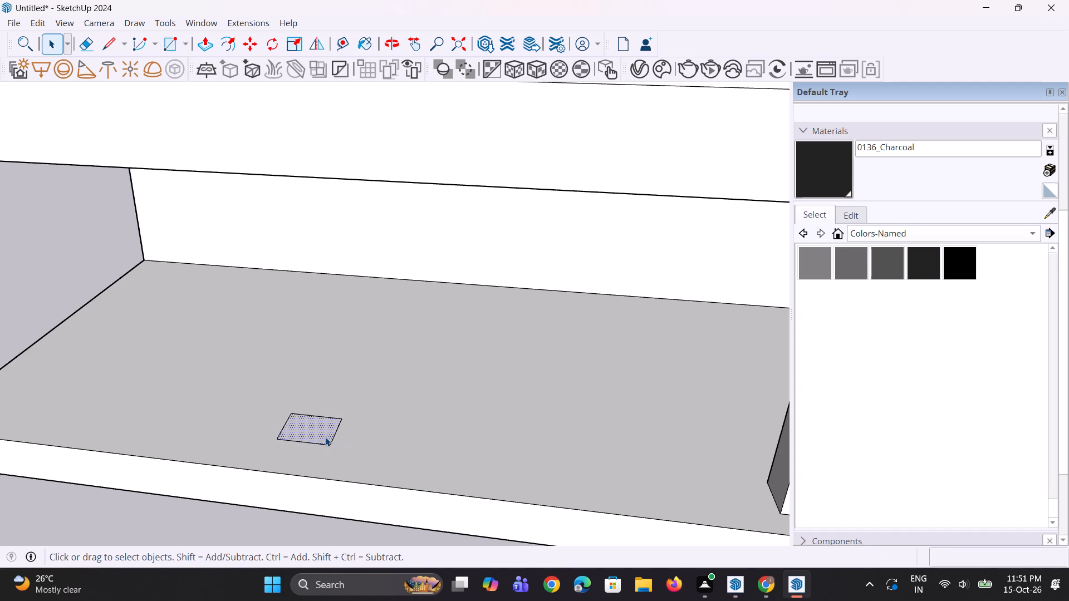
{"action": "key", "text": "m"}
{"action": "left_click", "coordinate": [328, 445]}
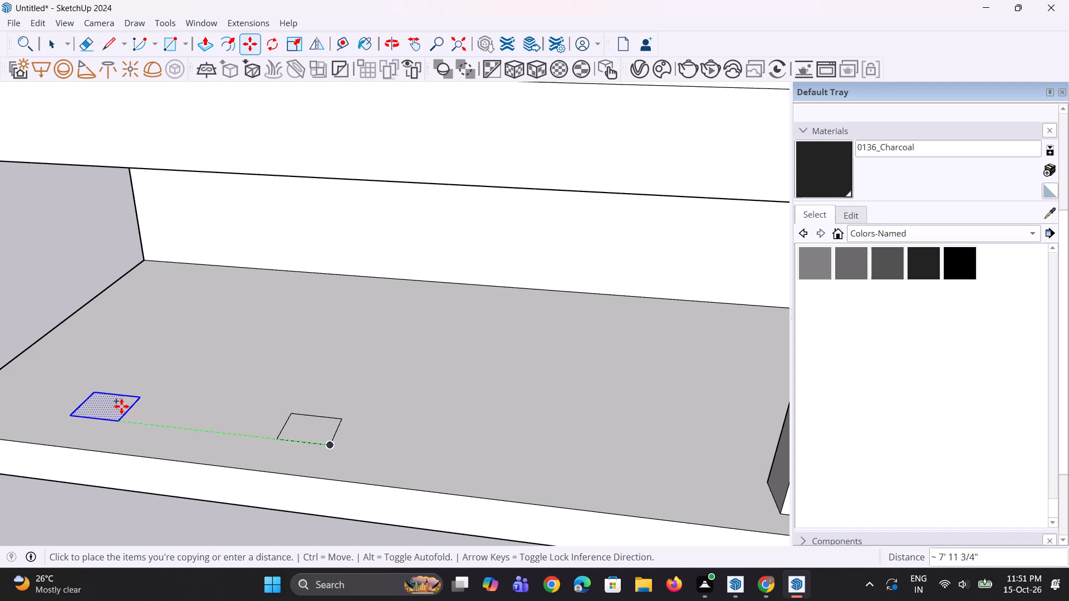
{"action": "left_click", "coordinate": [121, 406]}
Extrude both column footprints 10' up to the underside of the floor above.
{"action": "key", "text": "p"}
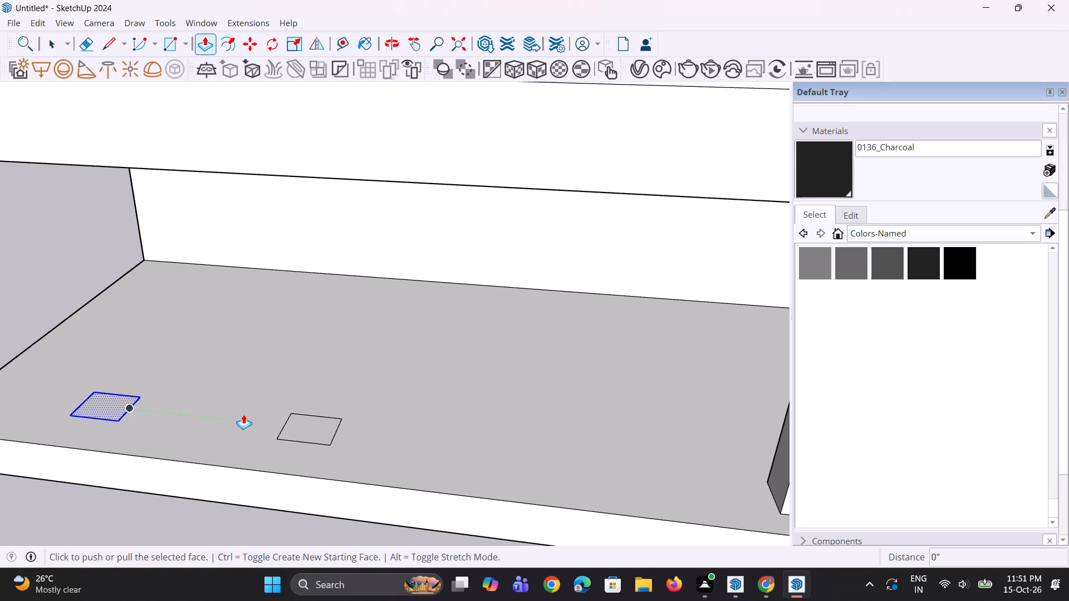
{"action": "left_click", "coordinate": [311, 428]}
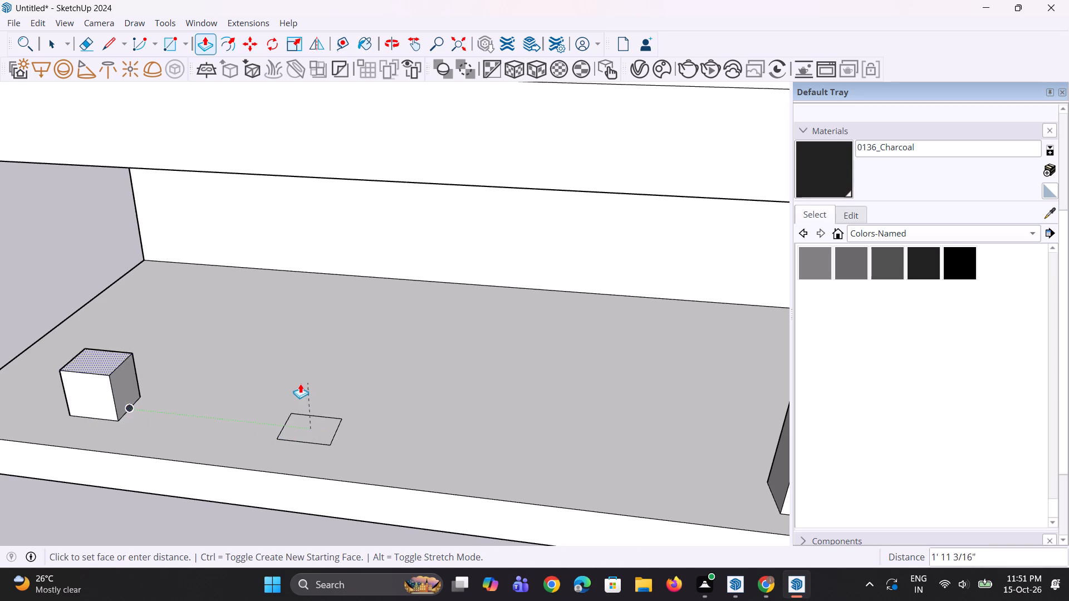
{"action": "scroll", "coordinate": [308, 396], "scroll_direction": "down", "scroll_amount": 6}
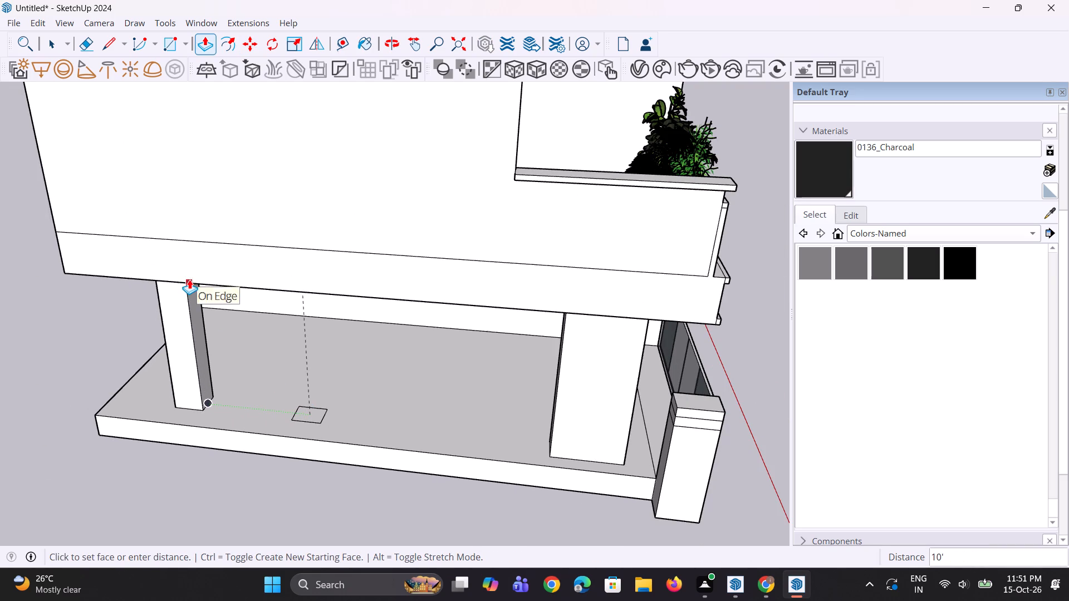
{"action": "left_click", "coordinate": [189, 279]}
{"action": "middle_click_drag", "start_coordinate": [208, 278], "coordinate": [229, 194]}
{"action": "scroll", "coordinate": [330, 351], "scroll_direction": "up", "scroll_amount": 5}
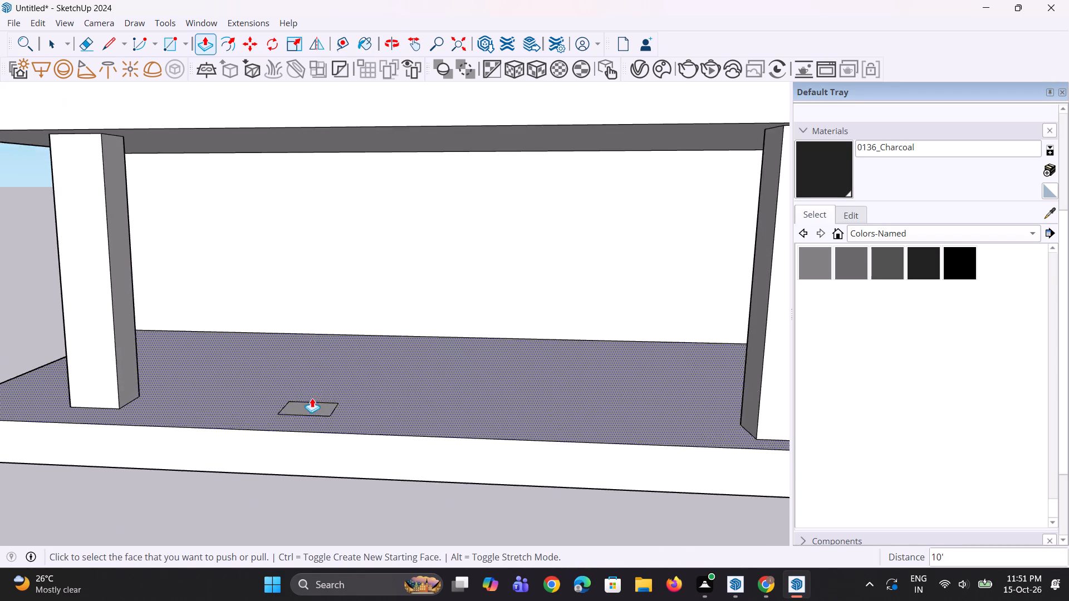
{"action": "double_click", "coordinate": [316, 411]}
Build a rear ground-floor wall by copying the back corner edge about 10 1/2" inward and extruding the strip 16' 6 3/16" to the slab's outer edge.
{"action": "scroll", "coordinate": [315, 411], "scroll_direction": "down", "scroll_amount": 5}
{"action": "middle_click_drag", "start_coordinate": [330, 405], "coordinate": [482, 391]}
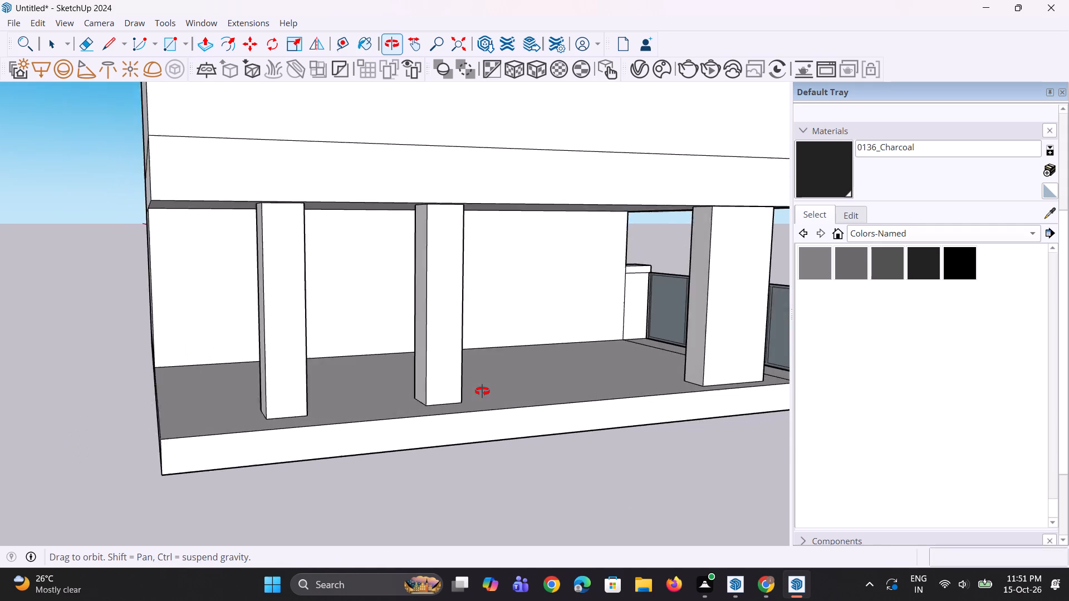
{"action": "middle_click_drag", "start_coordinate": [482, 391], "coordinate": [486, 391]}
{"action": "scroll", "coordinate": [158, 374], "scroll_direction": "up", "scroll_amount": 3}
{"action": "key", "text": "space"}
{"action": "key", "text": "space"}
{"action": "left_click", "coordinate": [157, 349]}
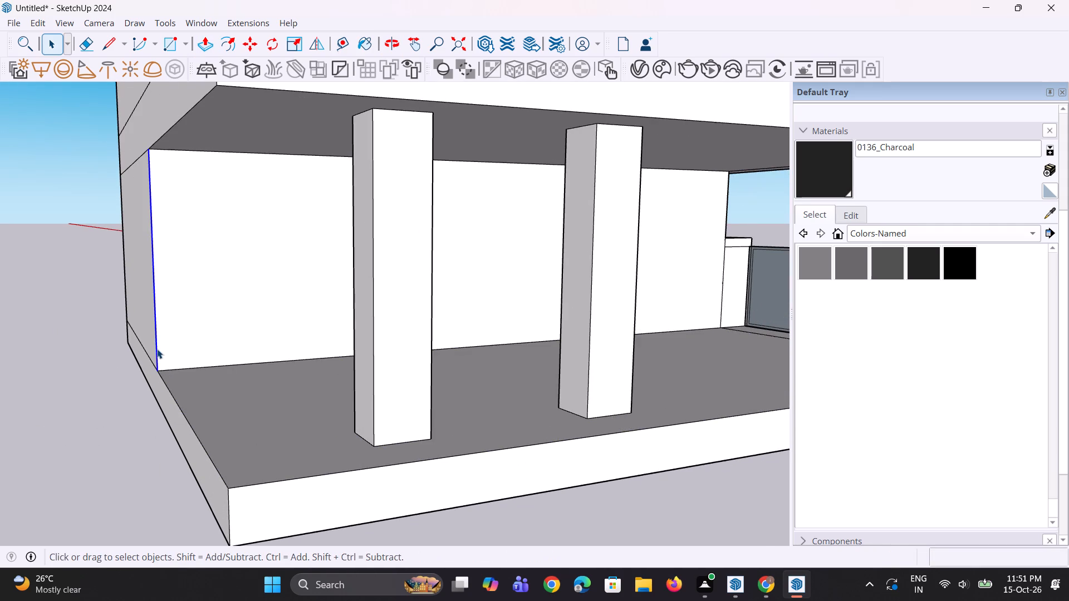
{"action": "key", "text": "m"}
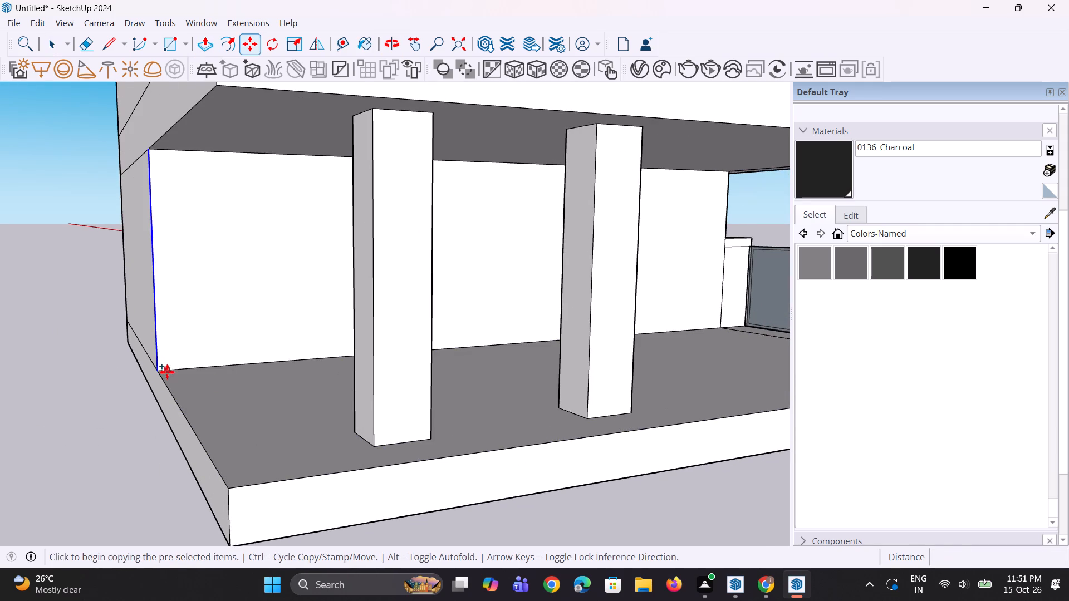
{"action": "left_click", "coordinate": [158, 373]}
{"action": "left_click", "coordinate": [178, 369]}
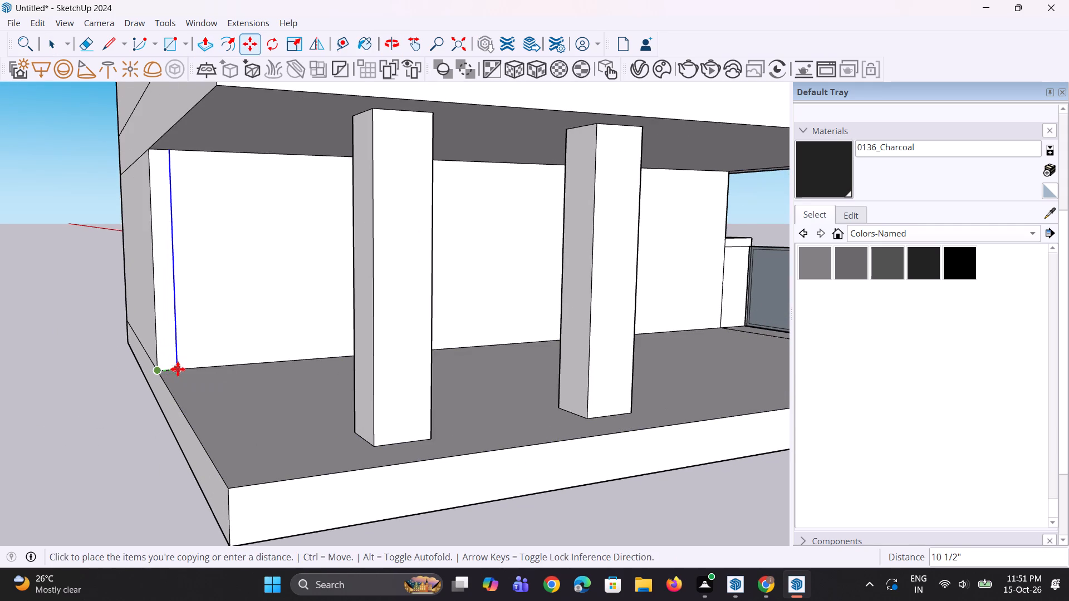
{"action": "key", "text": "p"}
{"action": "left_click", "coordinate": [171, 334]}
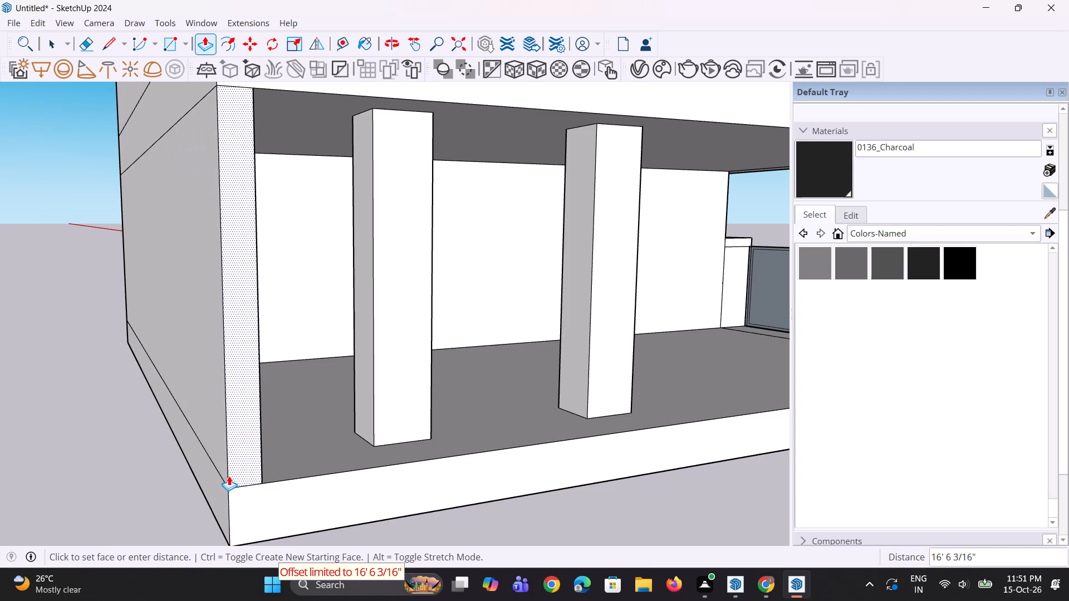
{"action": "left_click", "coordinate": [225, 489]}
Copy the rear wall's inner vertical edge at its open end about 1' 4" along the wall's inner face.
{"action": "middle_click_drag", "start_coordinate": [305, 483], "coordinate": [241, 476]}
{"action": "scroll", "coordinate": [241, 457], "scroll_direction": "down", "scroll_amount": 5}
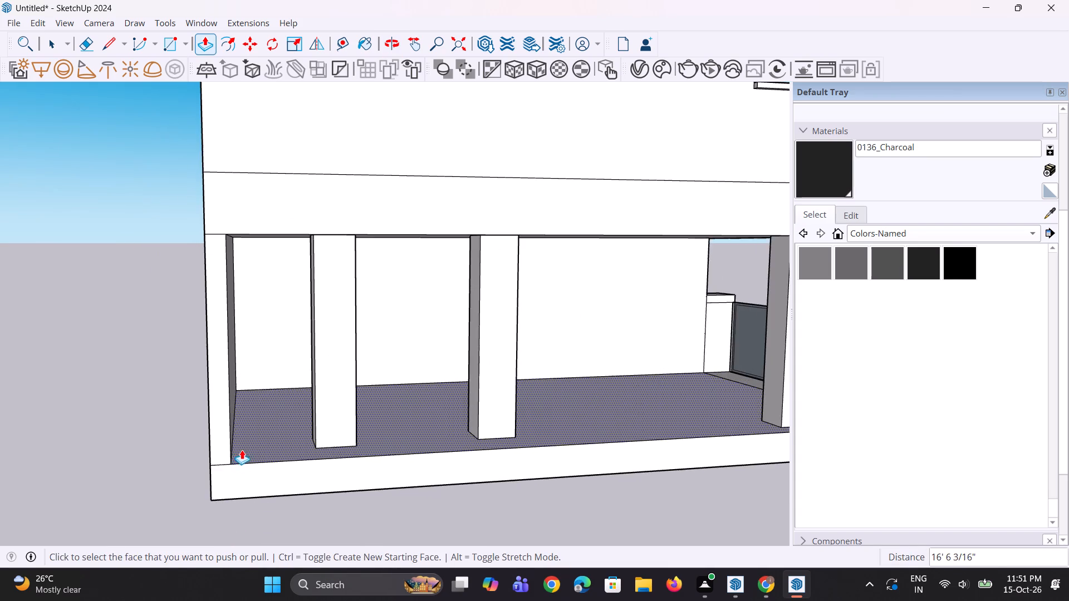
{"action": "scroll", "coordinate": [243, 445], "scroll_direction": "down", "scroll_amount": 5}
{"action": "middle_click_drag", "start_coordinate": [305, 416], "coordinate": [182, 426]}
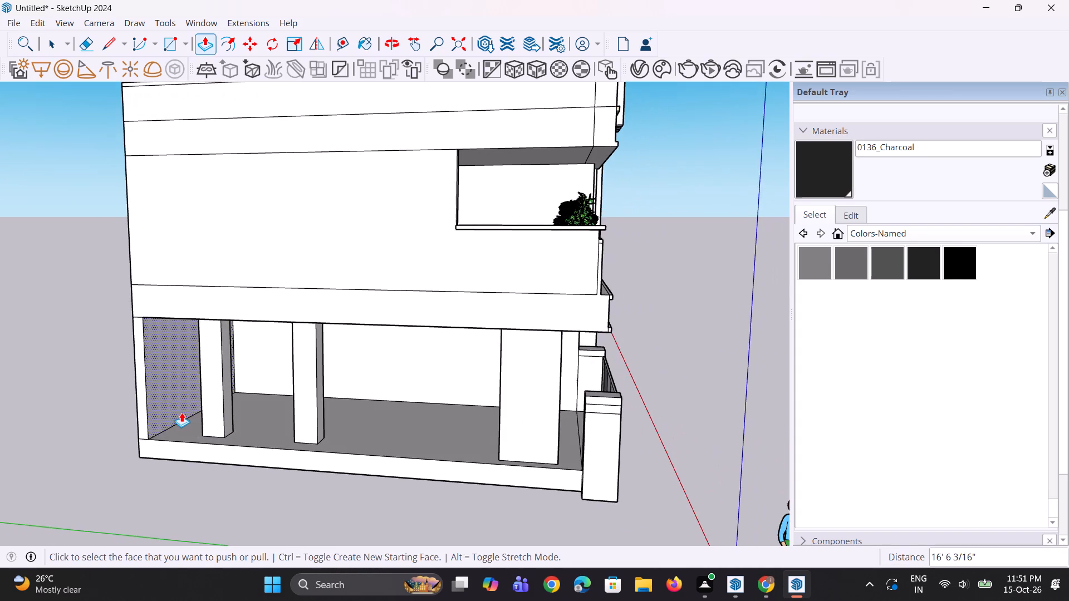
{"action": "scroll", "coordinate": [182, 412], "scroll_direction": "down", "scroll_amount": 5}
{"action": "middle_click_drag", "start_coordinate": [216, 409], "coordinate": [85, 361]}
{"action": "scroll", "coordinate": [173, 399], "scroll_direction": "up", "scroll_amount": 9}
{"action": "key", "text": "space"}
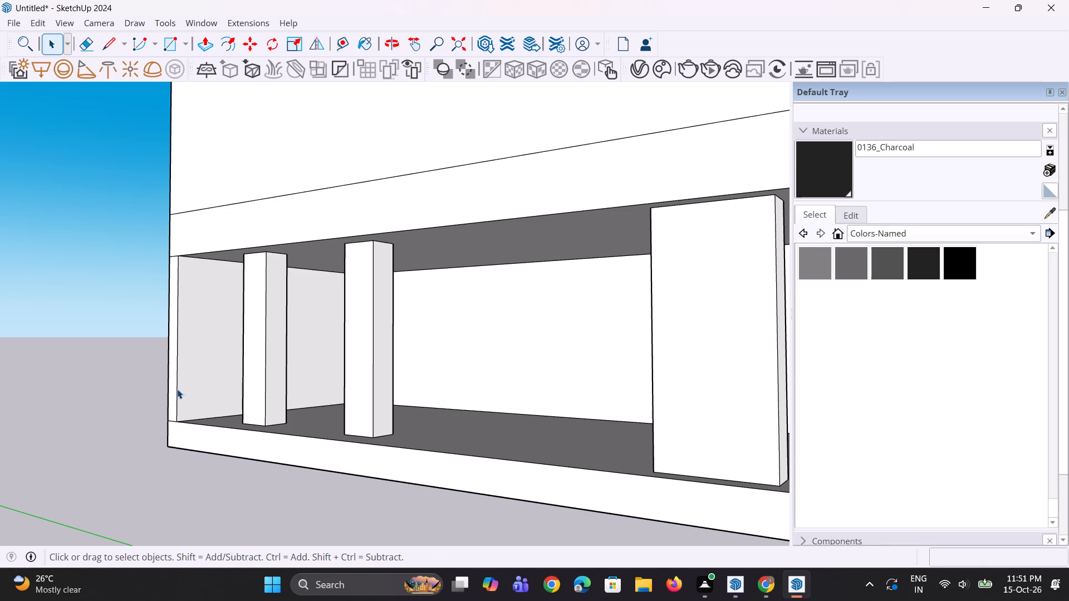
{"action": "left_click", "coordinate": [177, 389]}
{"action": "key", "text": "m"}
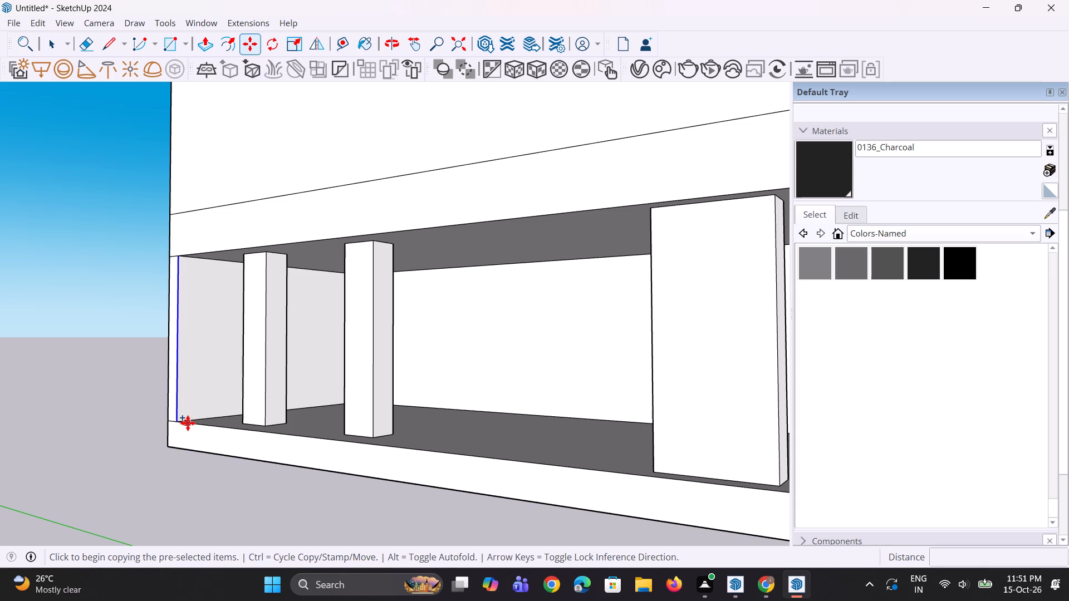
{"action": "left_click", "coordinate": [181, 423]}
{"action": "left_click", "coordinate": [192, 421]}
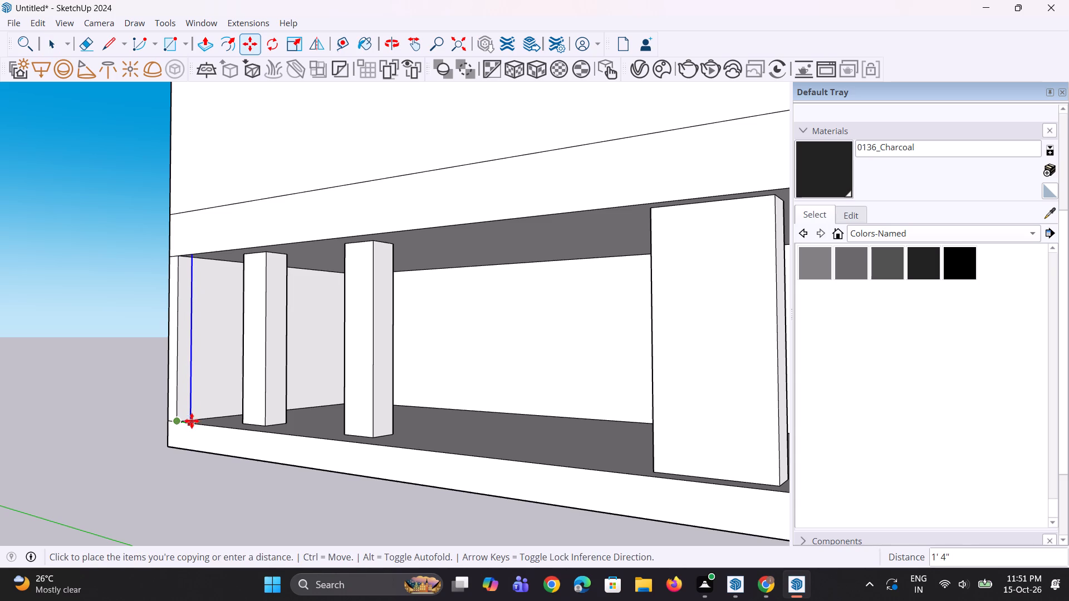
{"action": "middle_click_drag", "start_coordinate": [199, 403], "coordinate": [167, 416]}
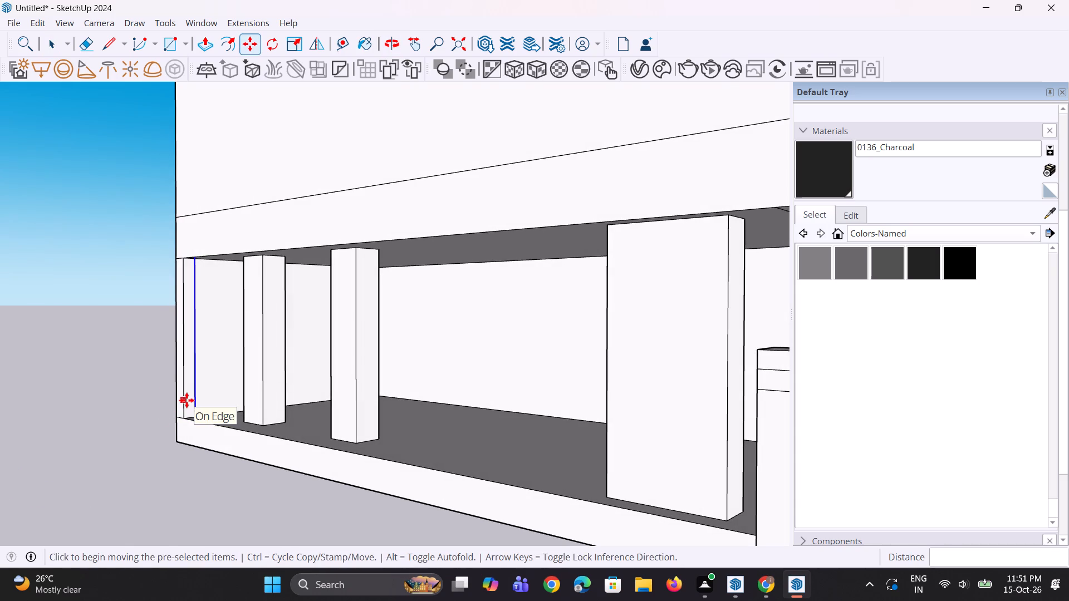
Undo the last edge copy and copy the rear wall's inner open-end edge about 6 5/16" along the wall's inner face instead.
{"action": "key", "text": "ctrl+z"}
{"action": "scroll", "coordinate": [187, 400], "scroll_direction": "up", "scroll_amount": 6, "text": "ctrl"}
{"action": "key", "text": "space"}
{"action": "key", "text": "space"}
{"action": "left_click", "coordinate": [182, 396]}
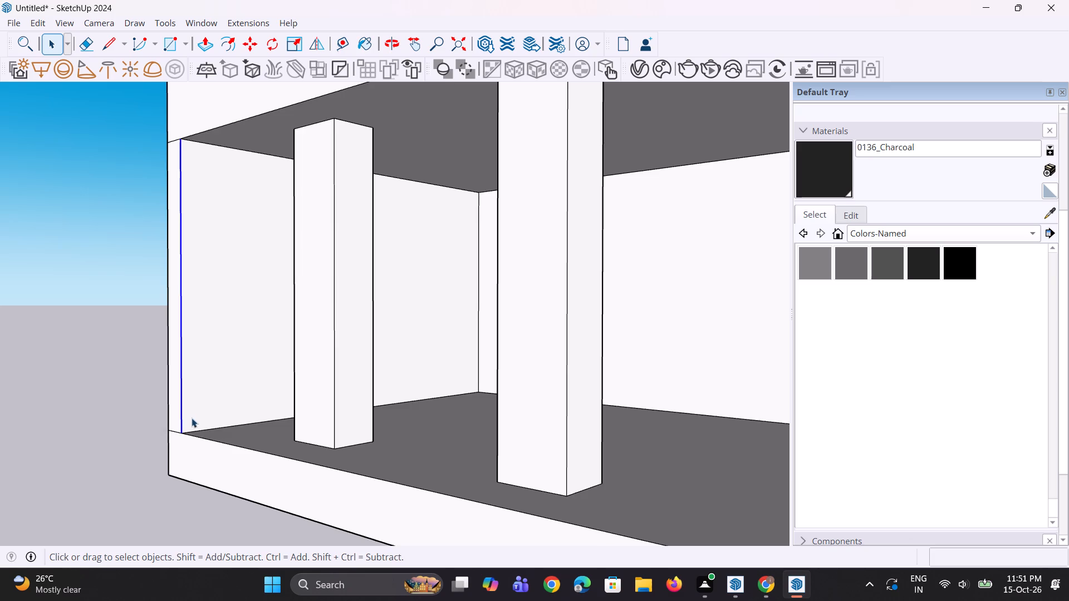
{"action": "scroll", "coordinate": [192, 420], "scroll_direction": "up", "scroll_amount": 5}
{"action": "key", "text": "m"}
{"action": "scroll", "coordinate": [182, 447], "scroll_direction": "up", "scroll_amount": 3, "text": "ctrl"}
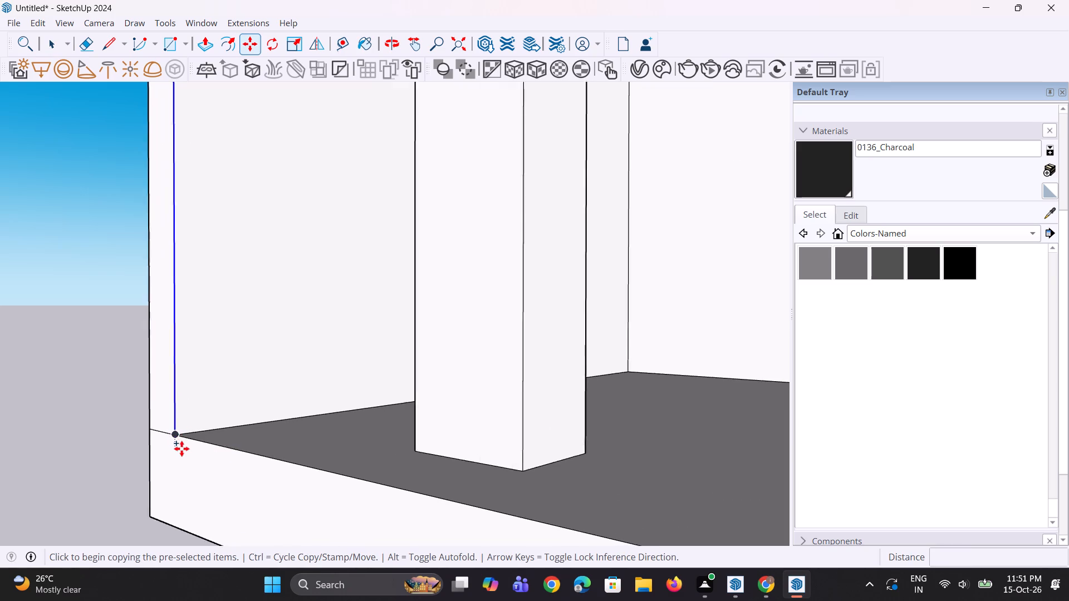
{"action": "left_click", "coordinate": [178, 435]}
{"action": "left_click", "coordinate": [205, 430]}
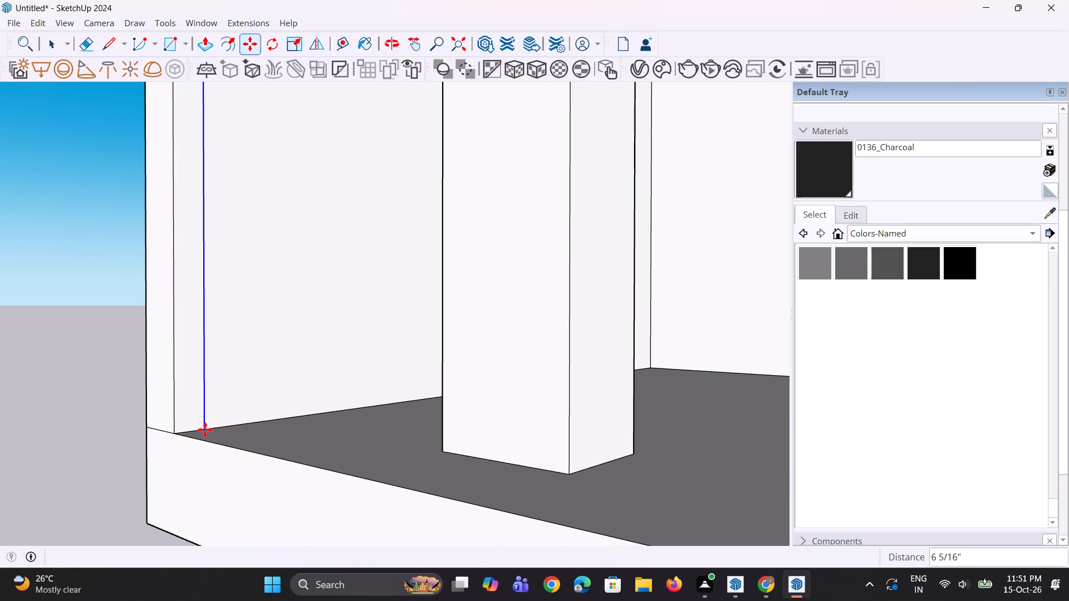
Extrude the narrow strip on the rear wall's inner face about 34' 1 1/2" forward to the front gate post.
{"action": "key", "text": "p"}
{"action": "scroll", "coordinate": [205, 417], "scroll_direction": "down", "scroll_amount": 2}
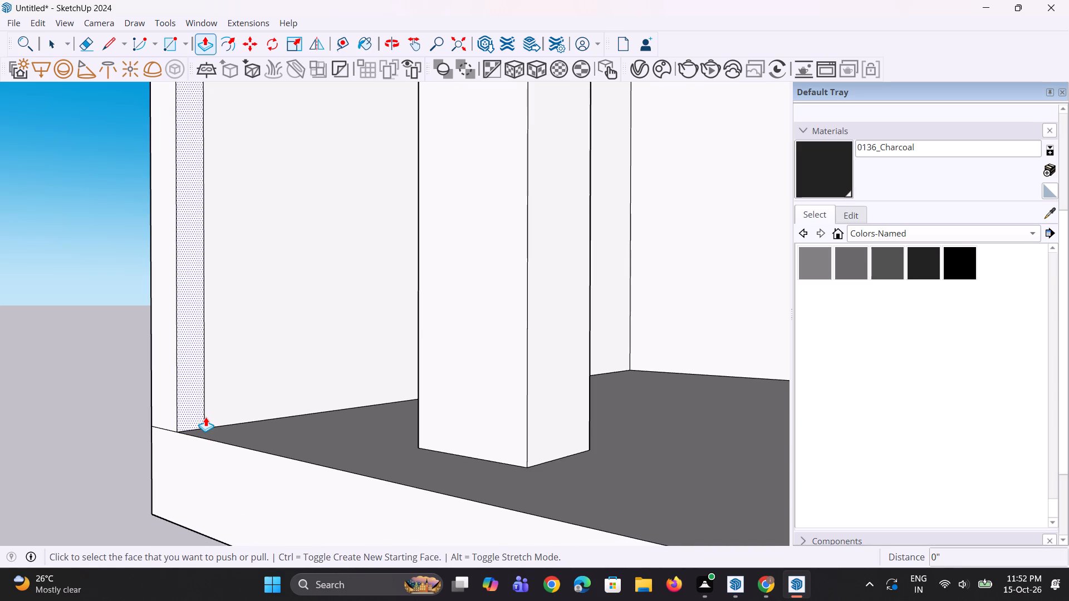
{"action": "left_click", "coordinate": [199, 406]}
{"action": "scroll", "coordinate": [222, 426], "scroll_direction": "down", "scroll_amount": 8}
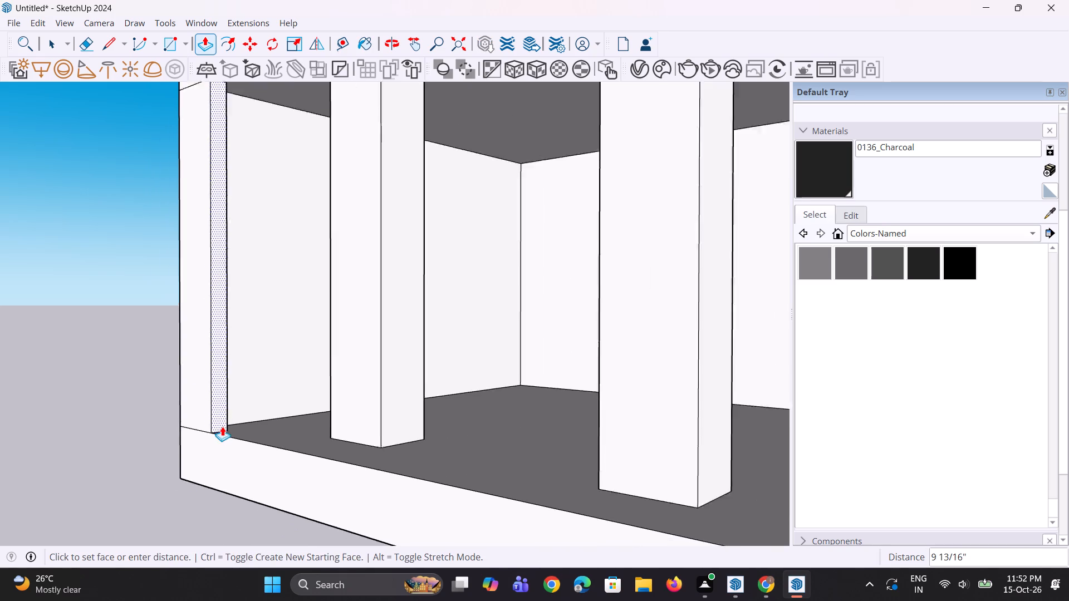
{"action": "scroll", "coordinate": [222, 426], "scroll_direction": "down", "scroll_amount": 13}
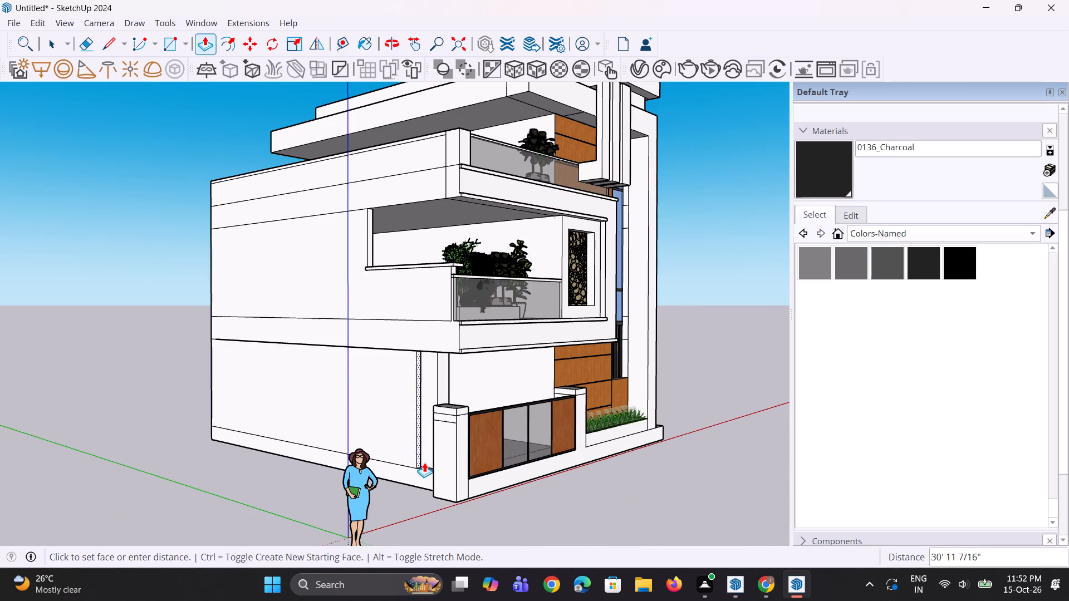
{"action": "left_click", "coordinate": [432, 474]}
Examine the front facade and the ground-floor opening with its columns and new side wall.
{"action": "middle_click_drag", "start_coordinate": [449, 472], "coordinate": [215, 442]}
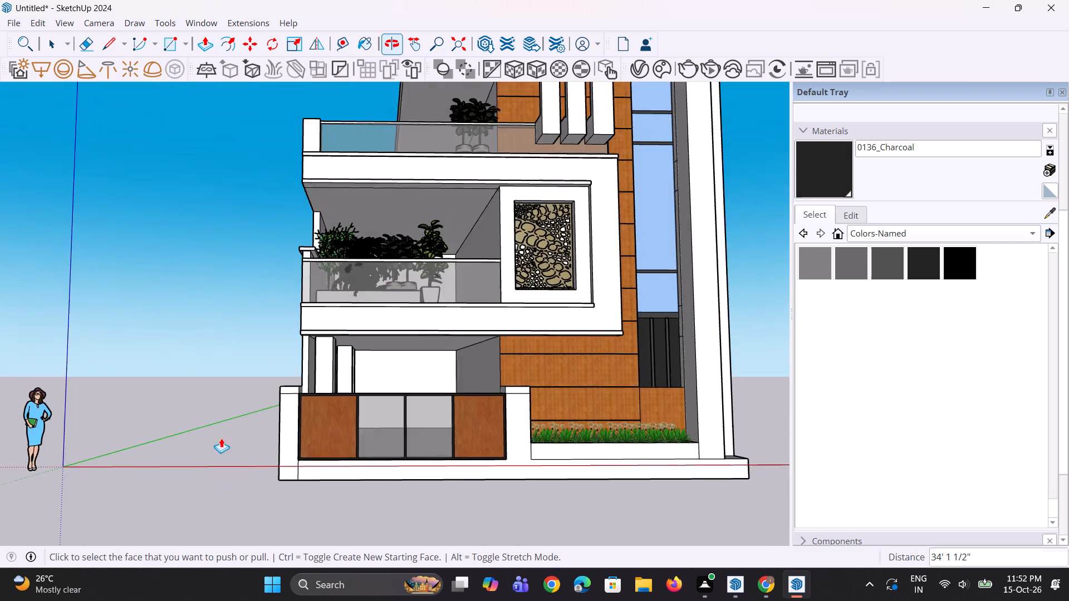
{"action": "scroll", "coordinate": [346, 423], "scroll_direction": "down", "scroll_amount": 5}
{"action": "middle_click_drag", "start_coordinate": [351, 420], "coordinate": [349, 432]}
{"action": "scroll", "coordinate": [401, 411], "scroll_direction": "up", "scroll_amount": 3}
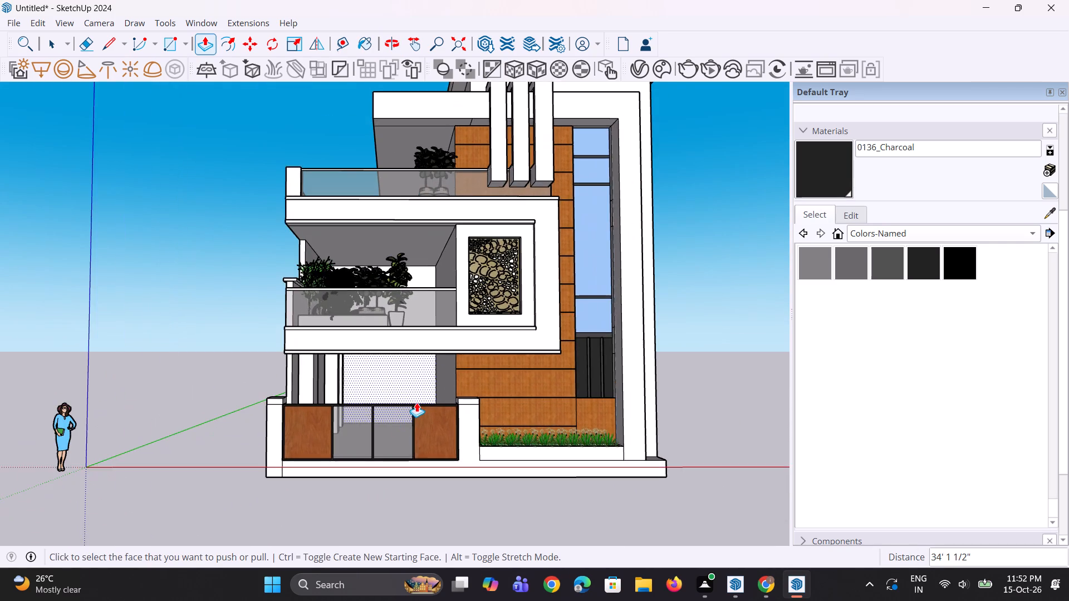
{"action": "scroll", "coordinate": [365, 440], "scroll_direction": "down", "scroll_amount": 5}
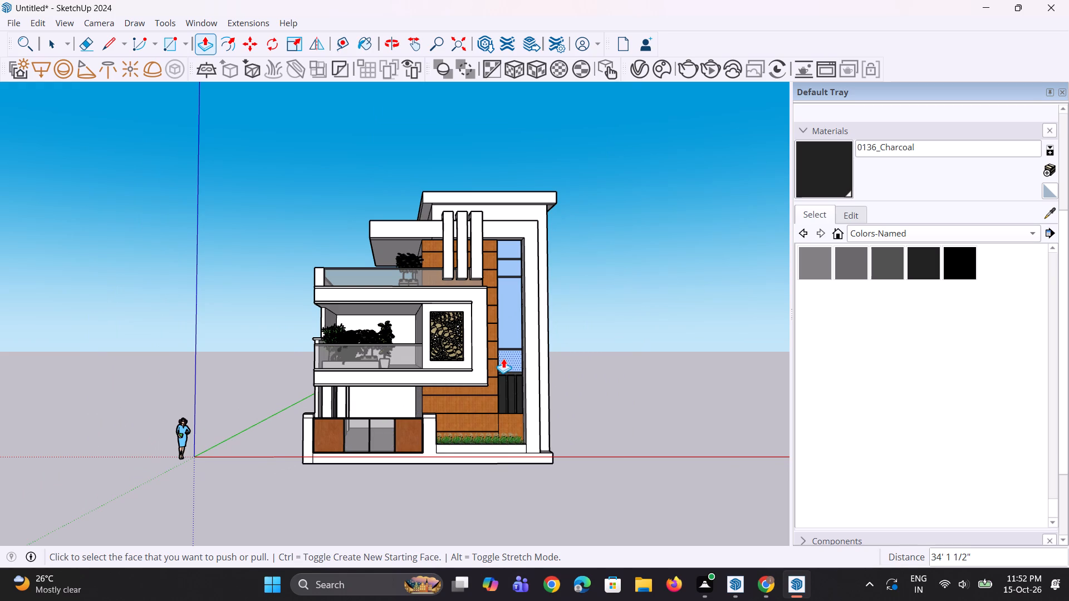
{"action": "scroll", "coordinate": [461, 442], "scroll_direction": "up", "scroll_amount": 3}
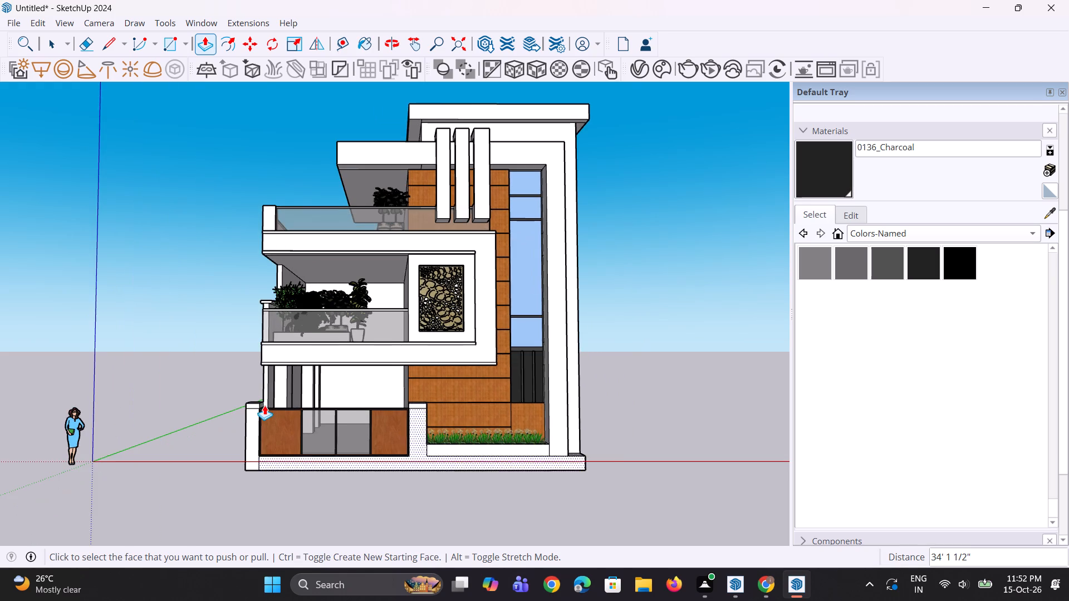
{"action": "scroll", "coordinate": [264, 405], "scroll_direction": "up", "scroll_amount": 1}
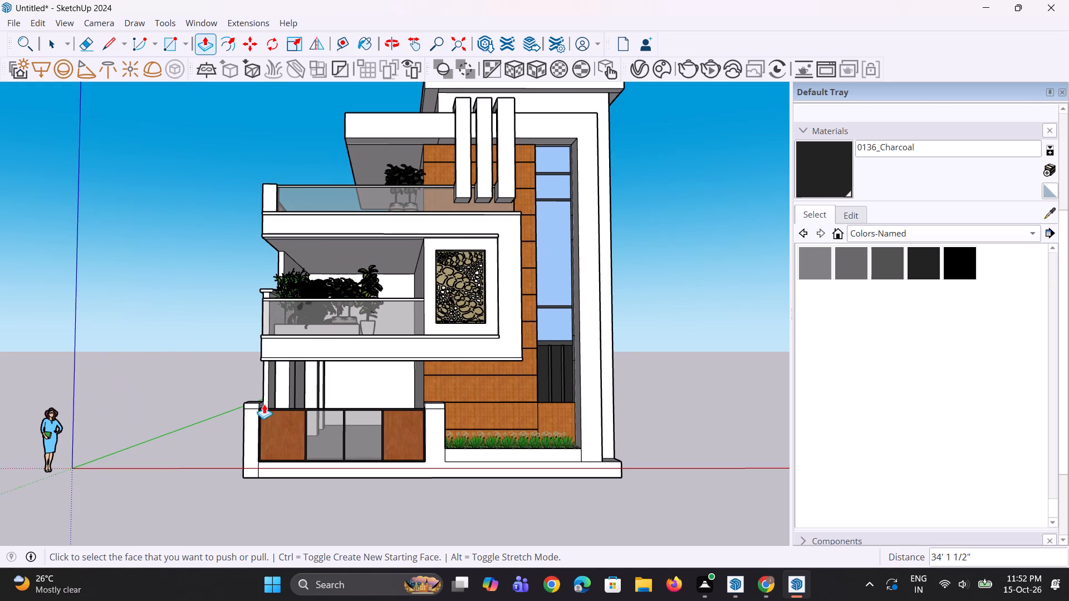
{"action": "scroll", "coordinate": [268, 400], "scroll_direction": "up", "scroll_amount": 1}
{"action": "middle_click_drag", "start_coordinate": [310, 422], "coordinate": [310, 436]}
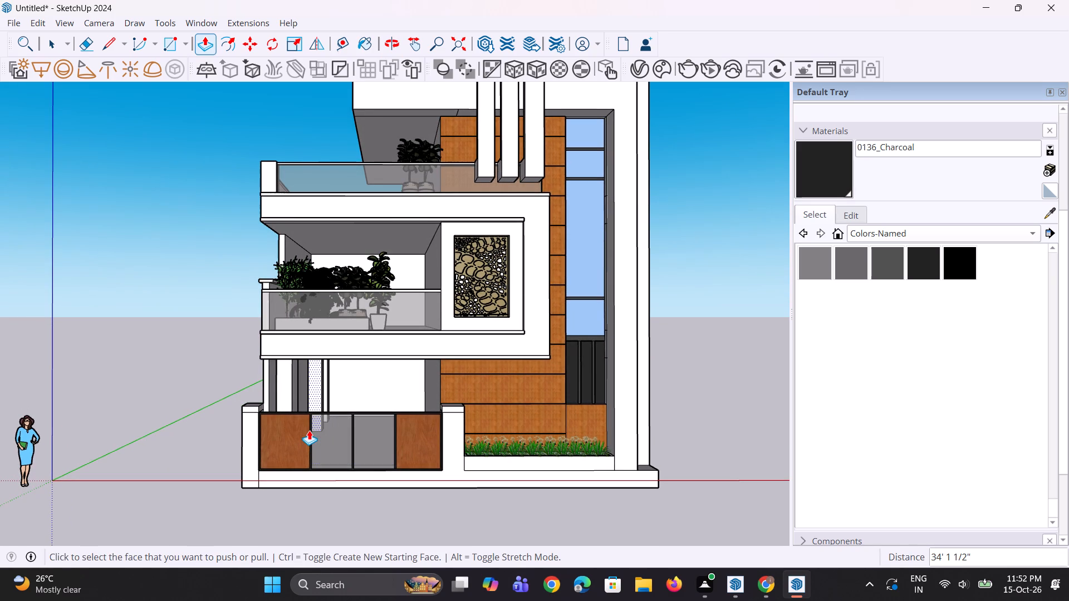
{"action": "scroll", "coordinate": [310, 427], "scroll_direction": "down", "scroll_amount": 6}
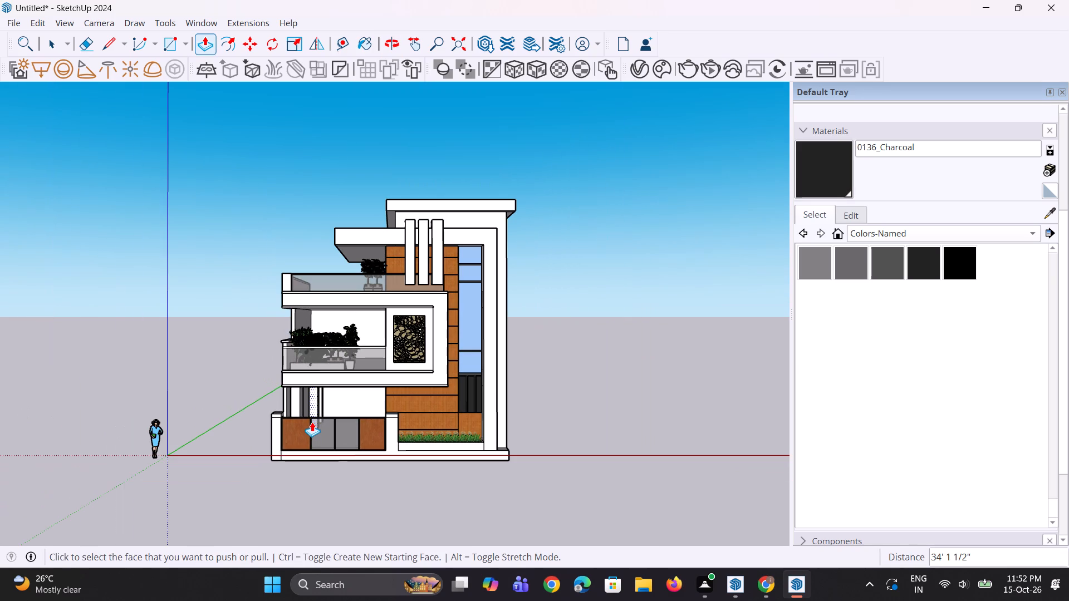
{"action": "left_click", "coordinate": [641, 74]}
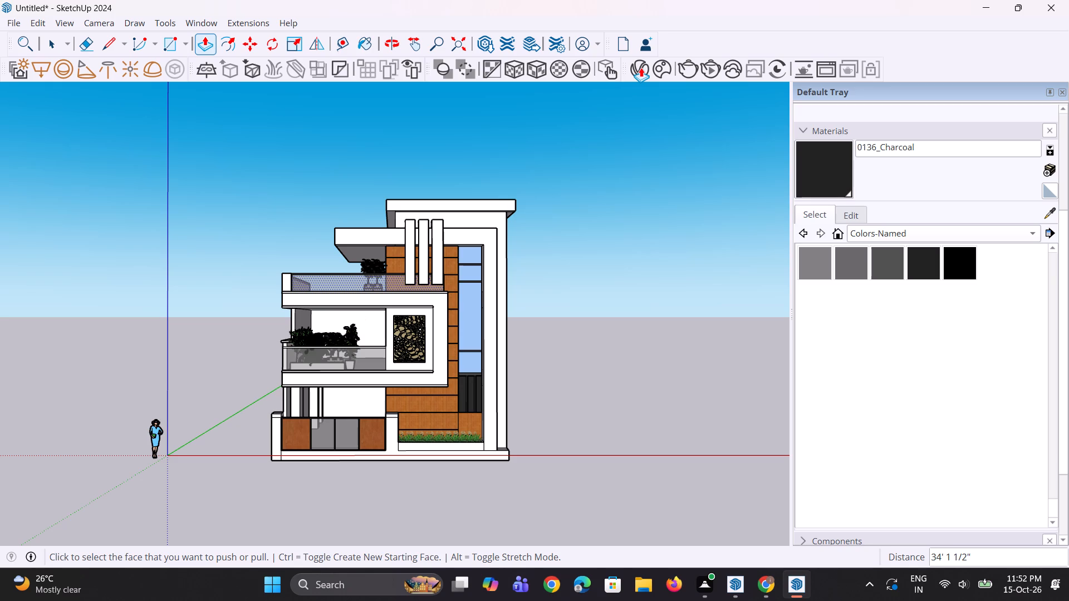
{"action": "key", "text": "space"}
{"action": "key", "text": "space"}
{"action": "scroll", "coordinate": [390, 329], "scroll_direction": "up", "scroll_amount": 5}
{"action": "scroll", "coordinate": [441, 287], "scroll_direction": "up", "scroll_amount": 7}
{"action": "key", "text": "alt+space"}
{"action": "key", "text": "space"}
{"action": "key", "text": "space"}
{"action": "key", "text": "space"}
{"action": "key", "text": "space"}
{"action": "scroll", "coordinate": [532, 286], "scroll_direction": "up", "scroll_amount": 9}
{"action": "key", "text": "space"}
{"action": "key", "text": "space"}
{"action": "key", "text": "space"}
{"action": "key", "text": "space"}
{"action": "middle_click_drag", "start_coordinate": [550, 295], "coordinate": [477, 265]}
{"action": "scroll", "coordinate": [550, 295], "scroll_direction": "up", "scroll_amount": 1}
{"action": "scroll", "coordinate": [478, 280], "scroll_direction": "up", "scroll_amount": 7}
Add a Generic material in the V-Ray Asset Editor and close the editor.
{"action": "left_click", "coordinate": [643, 68]}
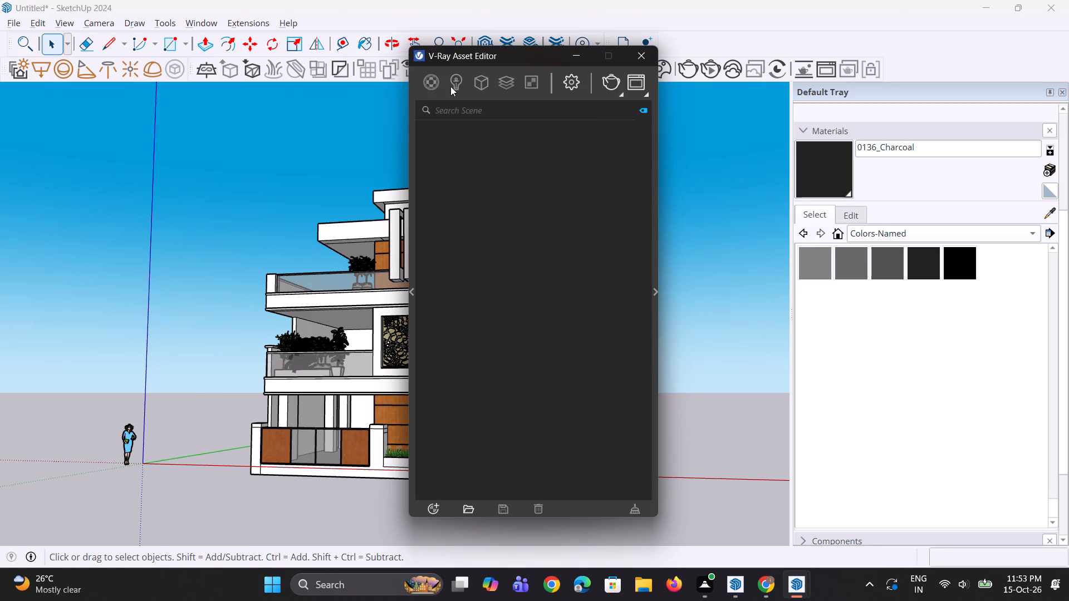
{"action": "right_click", "coordinate": [432, 86]}
{"action": "left_click", "coordinate": [449, 112]}
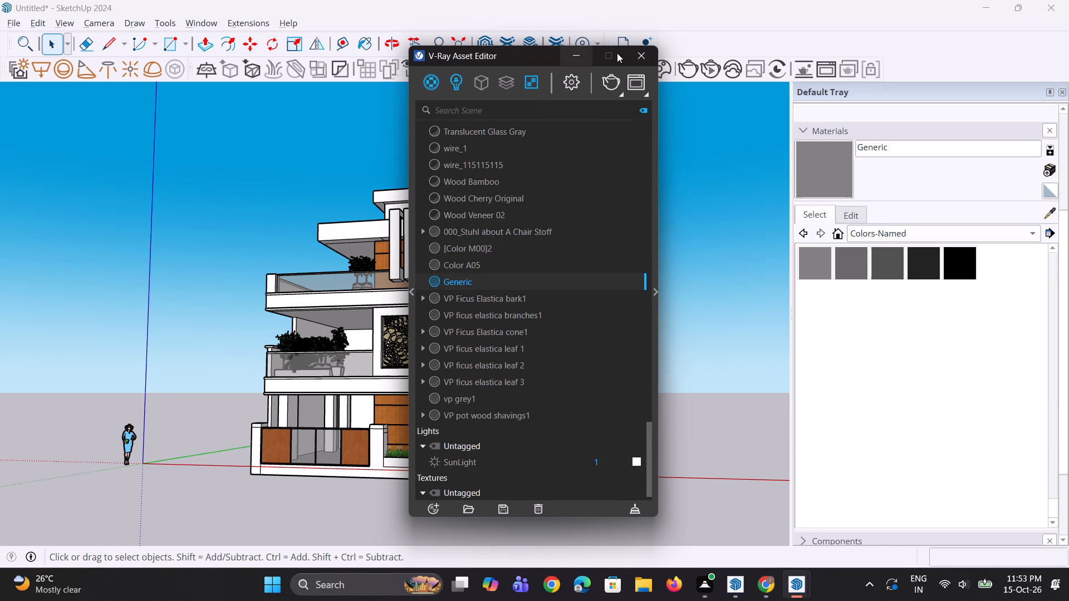
{"action": "left_click", "coordinate": [635, 57]}
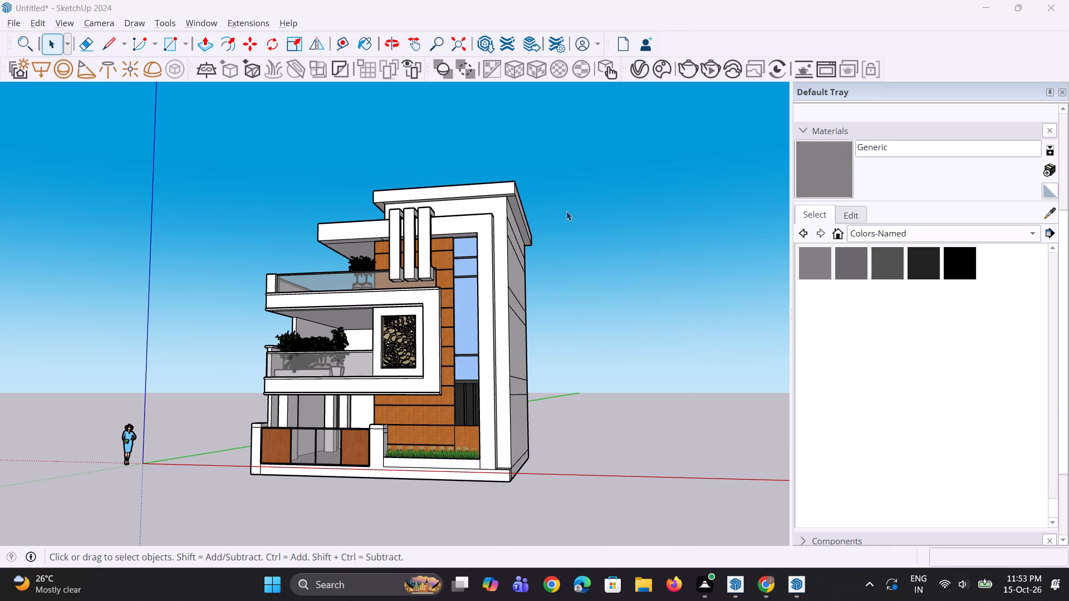
Start saving the untitled model to the Documents folder.
{"action": "key", "text": "ctrl+s"}
{"action": "middle_click_drag", "start_coordinate": [413, 306], "coordinate": [424, 307]}
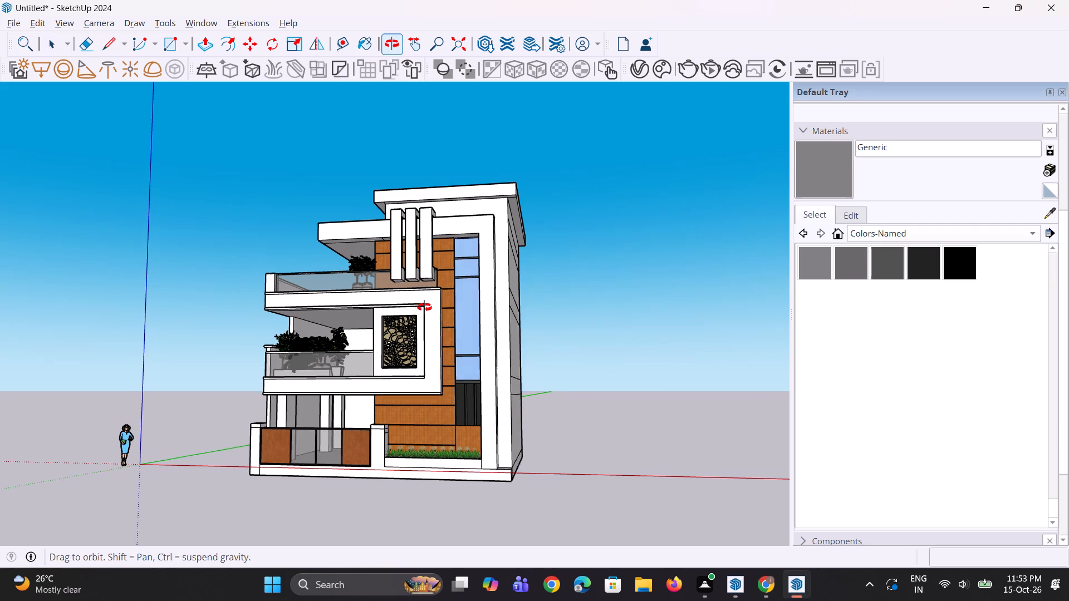
{"action": "middle_click_drag", "start_coordinate": [424, 307], "coordinate": [425, 308]}
{"action": "scroll", "coordinate": [425, 308], "scroll_direction": "up", "scroll_amount": 4}
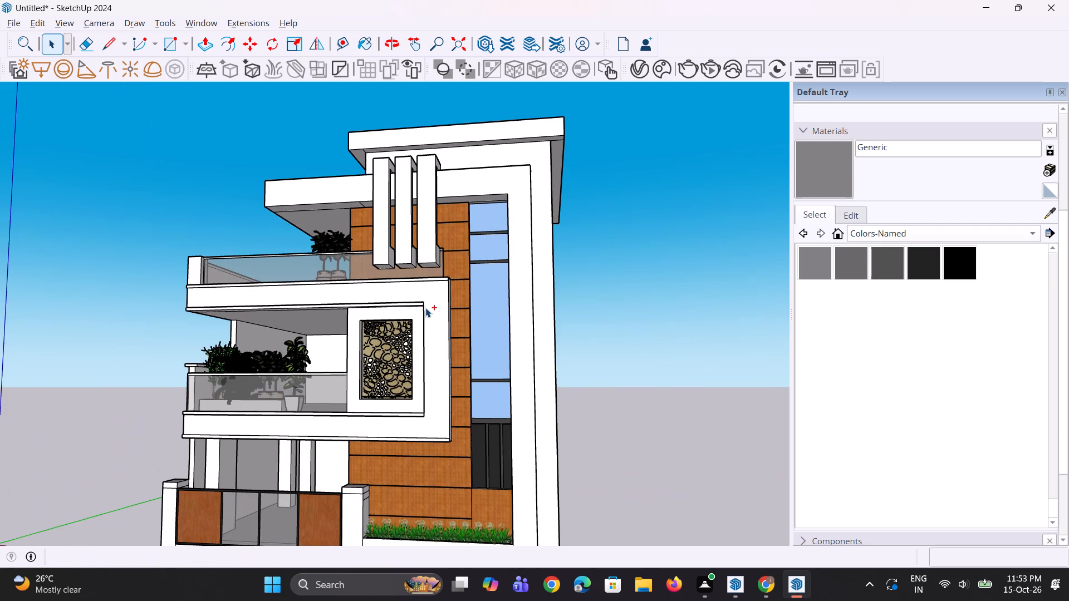
{"action": "key", "text": "ctrl+s"}
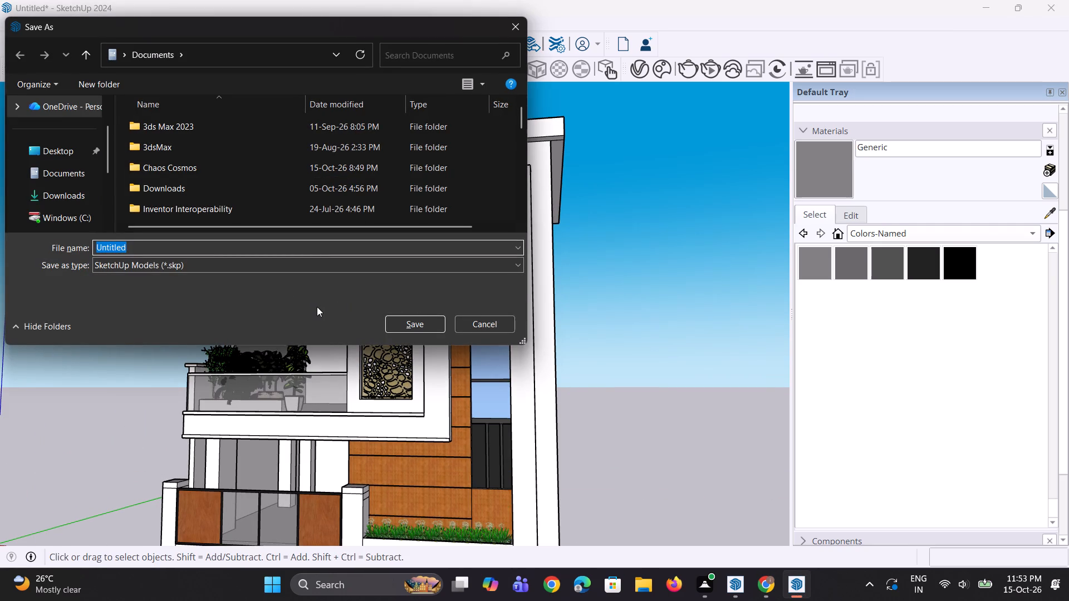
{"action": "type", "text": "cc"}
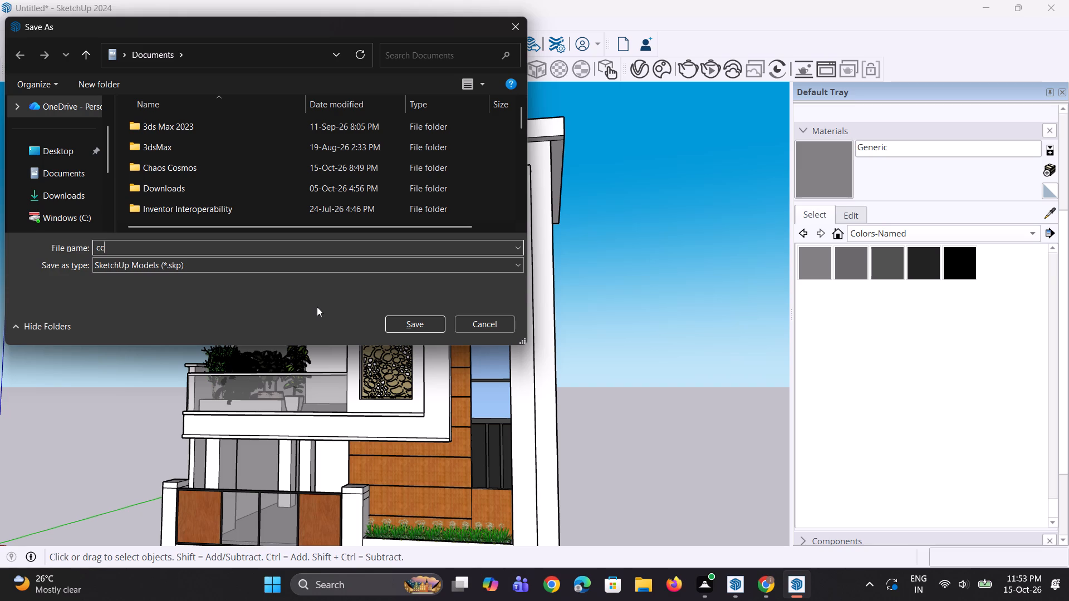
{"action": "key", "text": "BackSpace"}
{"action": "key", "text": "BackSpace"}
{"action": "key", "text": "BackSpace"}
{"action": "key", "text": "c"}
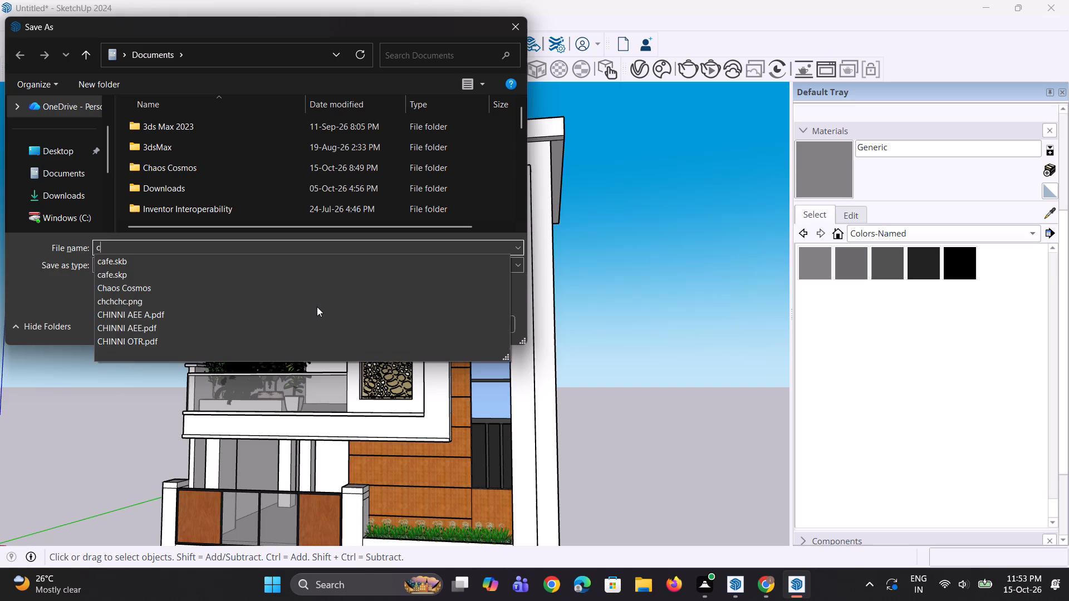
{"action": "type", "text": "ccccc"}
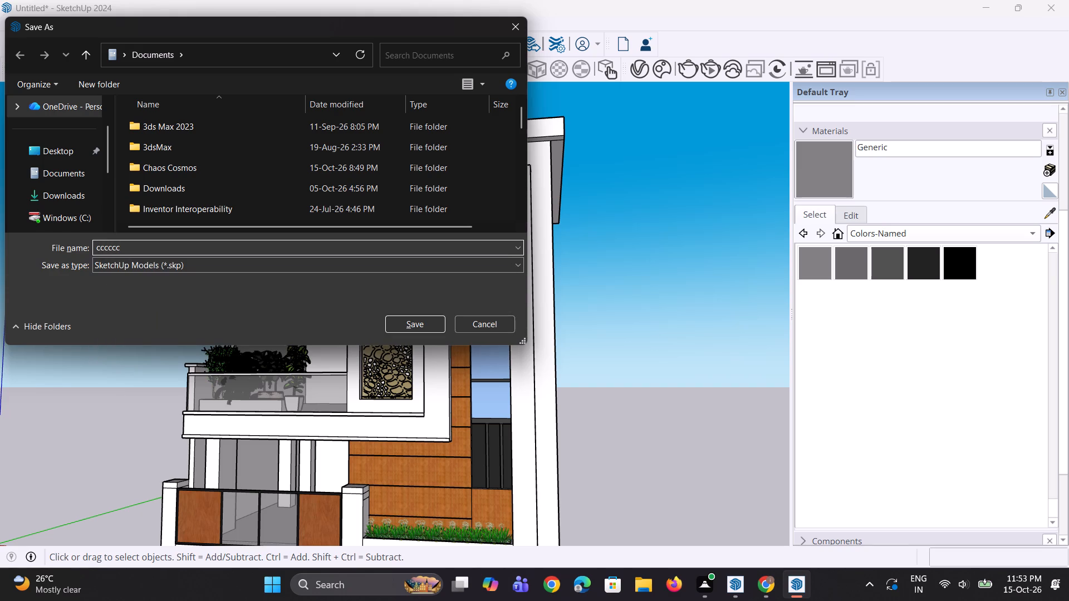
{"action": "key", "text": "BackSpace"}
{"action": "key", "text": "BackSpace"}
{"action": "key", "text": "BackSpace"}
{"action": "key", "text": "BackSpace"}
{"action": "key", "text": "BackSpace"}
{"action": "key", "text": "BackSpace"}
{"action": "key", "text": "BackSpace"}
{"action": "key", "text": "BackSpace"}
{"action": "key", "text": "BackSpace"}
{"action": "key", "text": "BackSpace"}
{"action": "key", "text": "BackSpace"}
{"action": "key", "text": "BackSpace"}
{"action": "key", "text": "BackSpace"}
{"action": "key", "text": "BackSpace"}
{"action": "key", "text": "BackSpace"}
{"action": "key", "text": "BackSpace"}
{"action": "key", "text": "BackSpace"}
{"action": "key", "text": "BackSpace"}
Name the file cscscscs and save it as a SketchUp model.
{"action": "type", "text": "csc"}
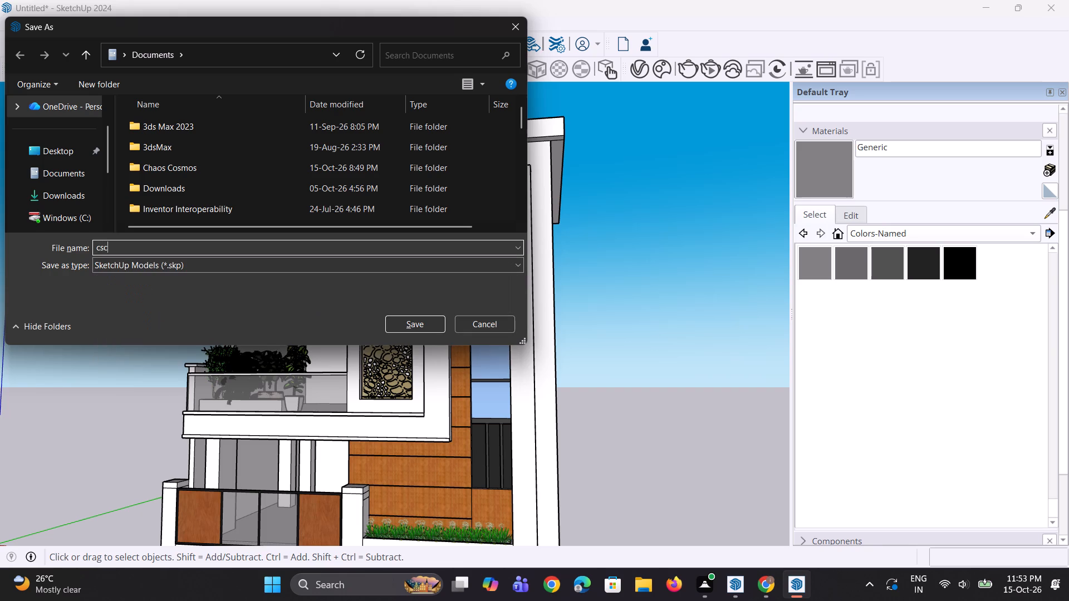
{"action": "type", "text": "scscs"}
{"action": "key", "text": "Return"}
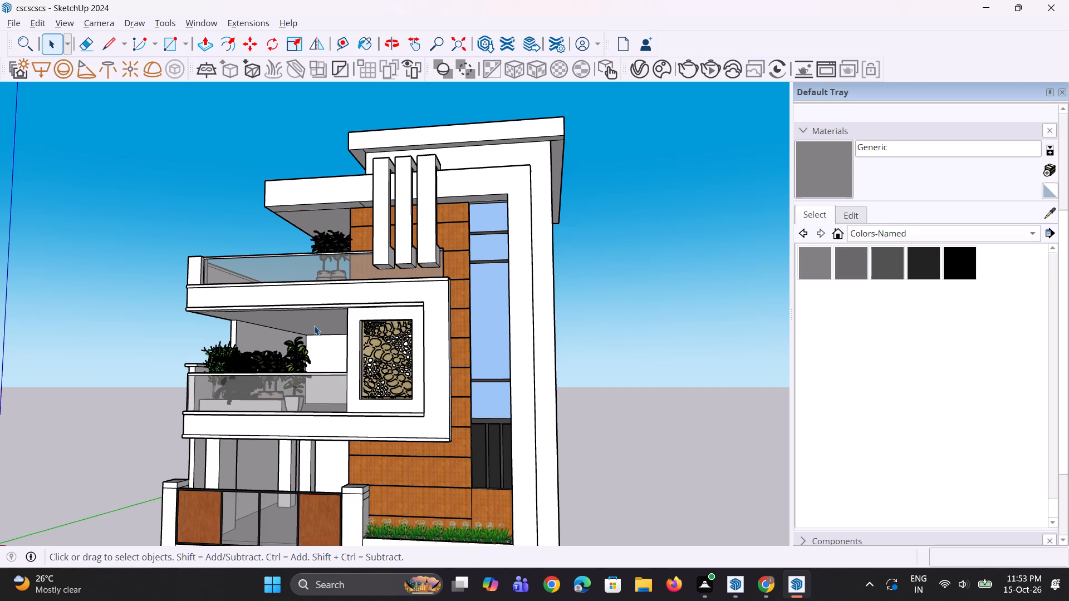
Add another Generic material in the V-Ray Asset Editor.
{"action": "scroll", "coordinate": [314, 326], "scroll_direction": "down", "scroll_amount": 4}
{"action": "middle_click_drag", "start_coordinate": [318, 327], "coordinate": [347, 357]}
{"action": "scroll", "coordinate": [380, 429], "scroll_direction": "up", "scroll_amount": 3}
{"action": "scroll", "coordinate": [303, 367], "scroll_direction": "down", "scroll_amount": 3}
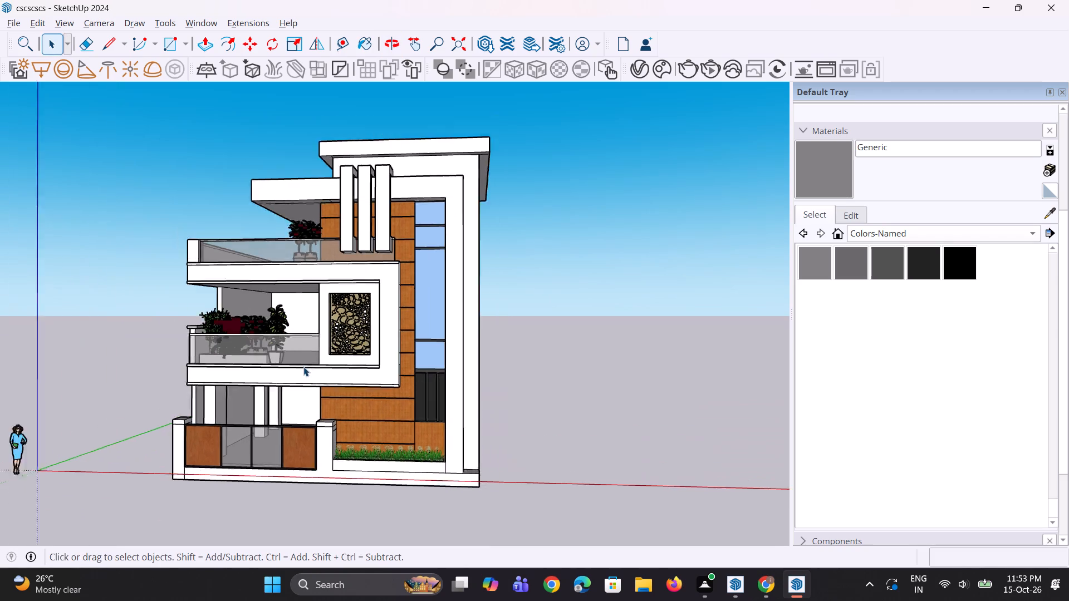
{"action": "scroll", "coordinate": [303, 367], "scroll_direction": "down", "scroll_amount": 2}
{"action": "middle_click_drag", "start_coordinate": [301, 368], "coordinate": [317, 388]}
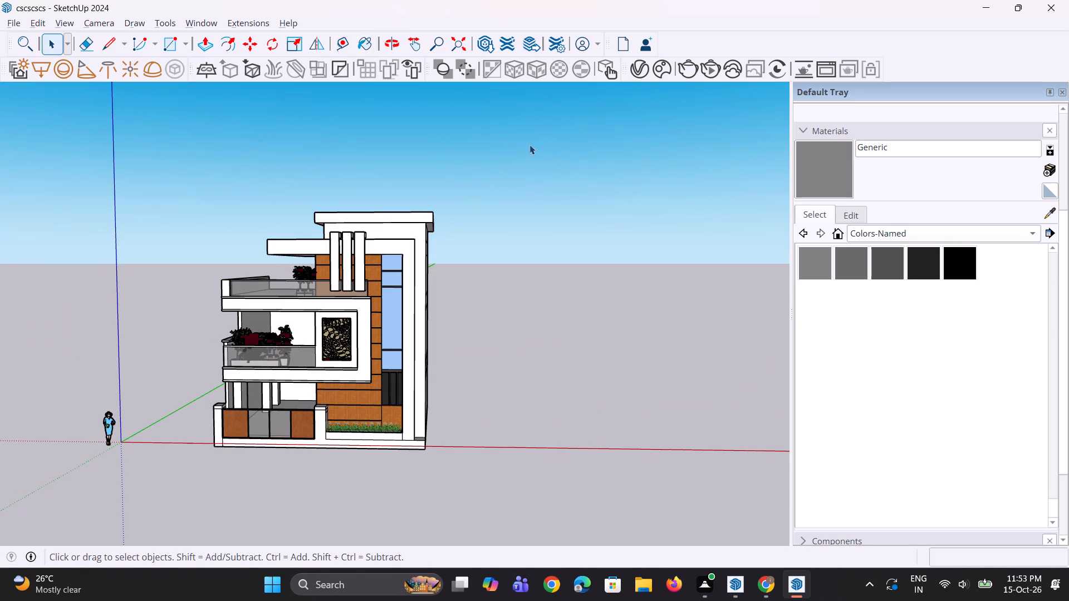
{"action": "left_click", "coordinate": [638, 72]}
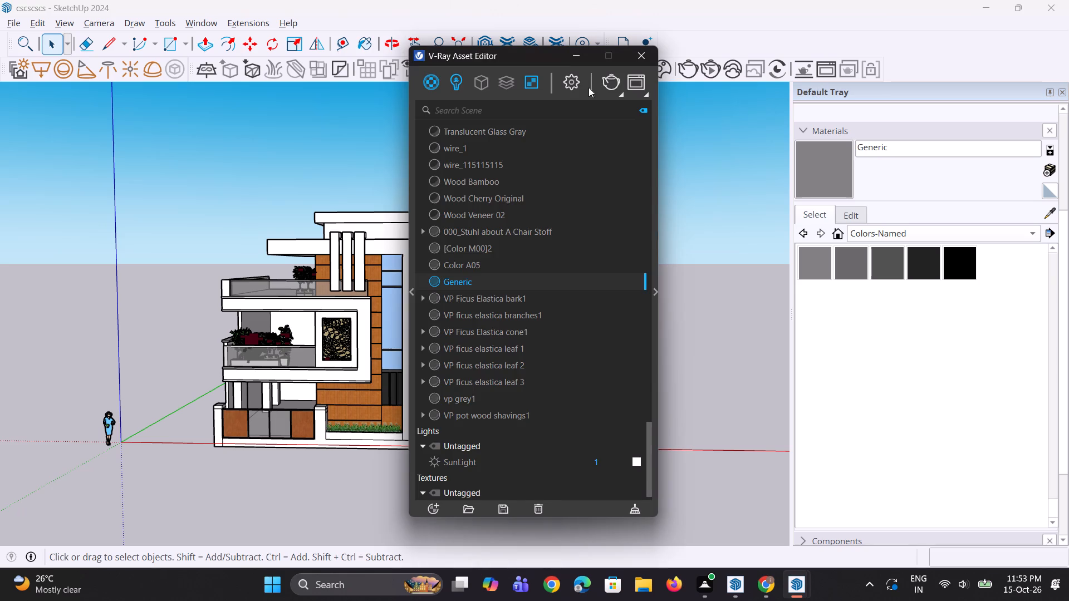
{"action": "right_click", "coordinate": [435, 83]}
{"action": "left_click", "coordinate": [442, 104]}
Set the new material's diffuse colour to a greyish mauve, about R 0.566, G 0.488, B 0.488, and darken it slightly.
{"action": "left_click", "coordinate": [655, 293]}
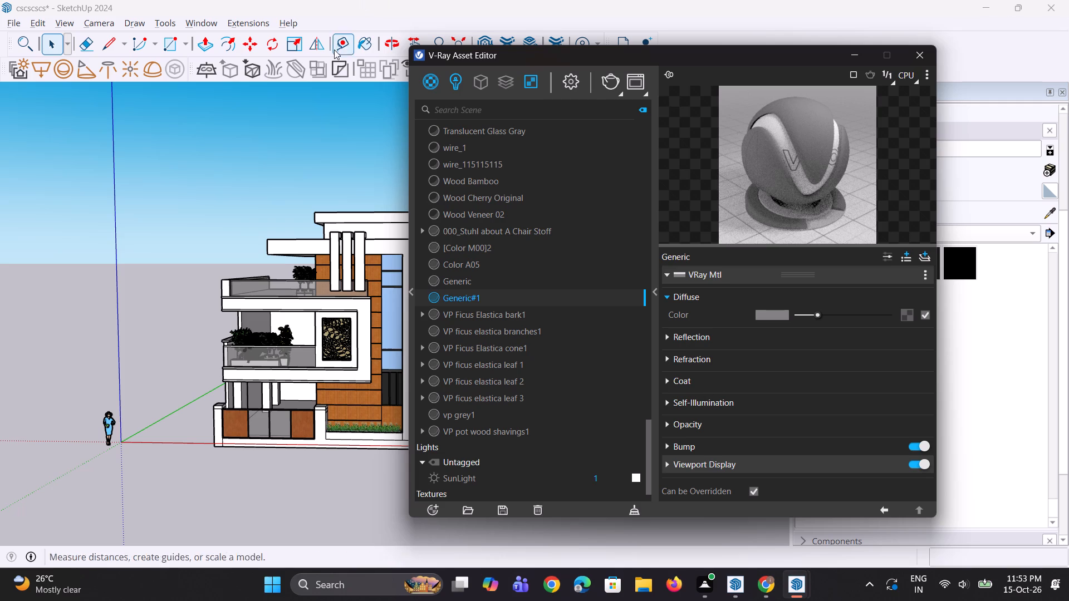
{"action": "left_click", "coordinate": [773, 314]}
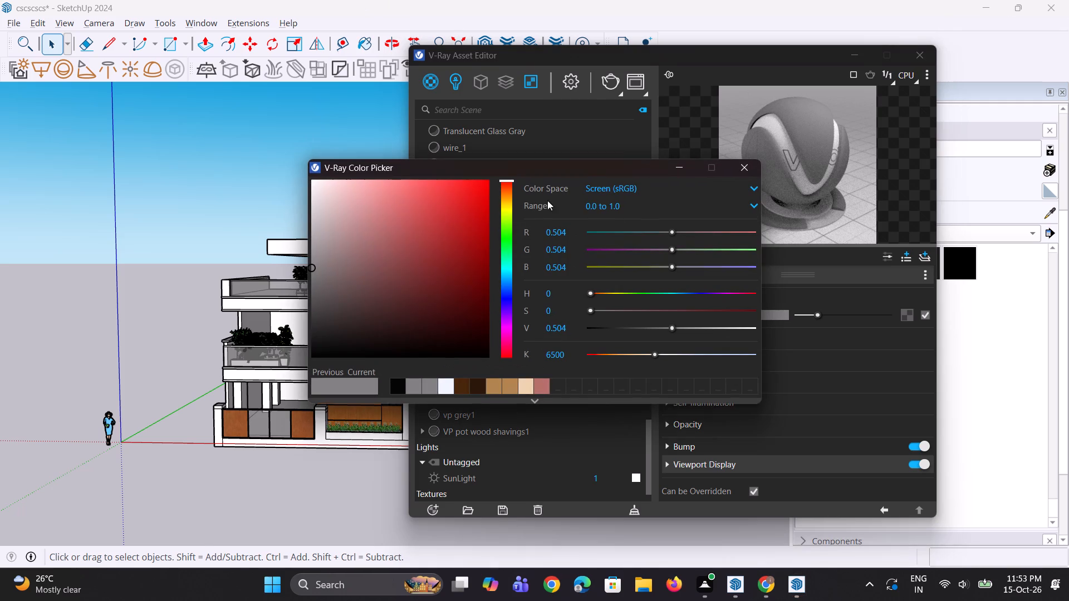
{"action": "left_click", "coordinate": [373, 269]}
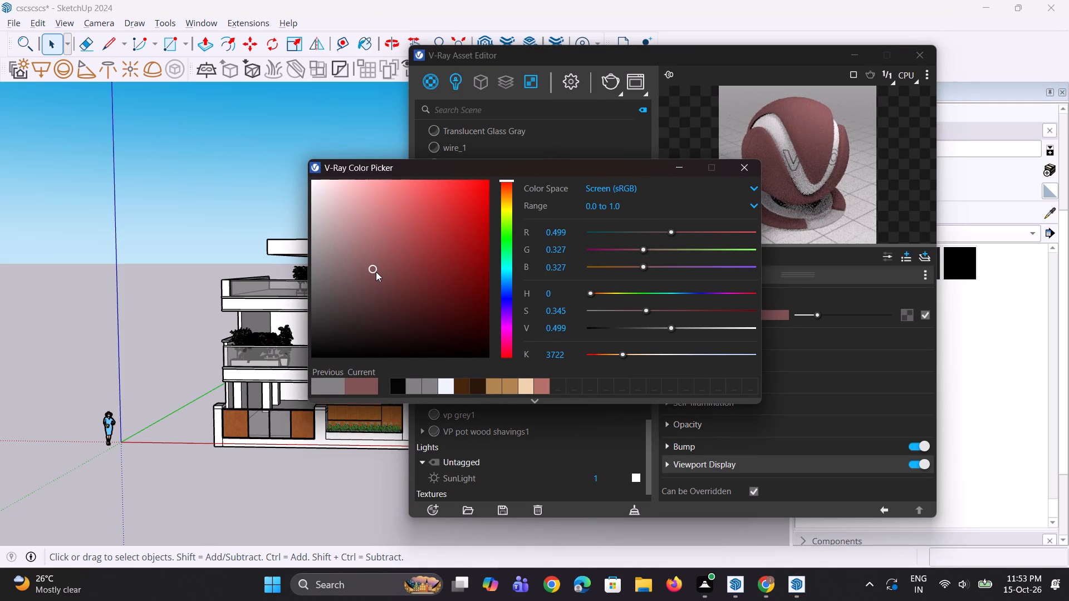
{"action": "left_click_drag", "start_coordinate": [371, 268], "coordinate": [336, 258]}
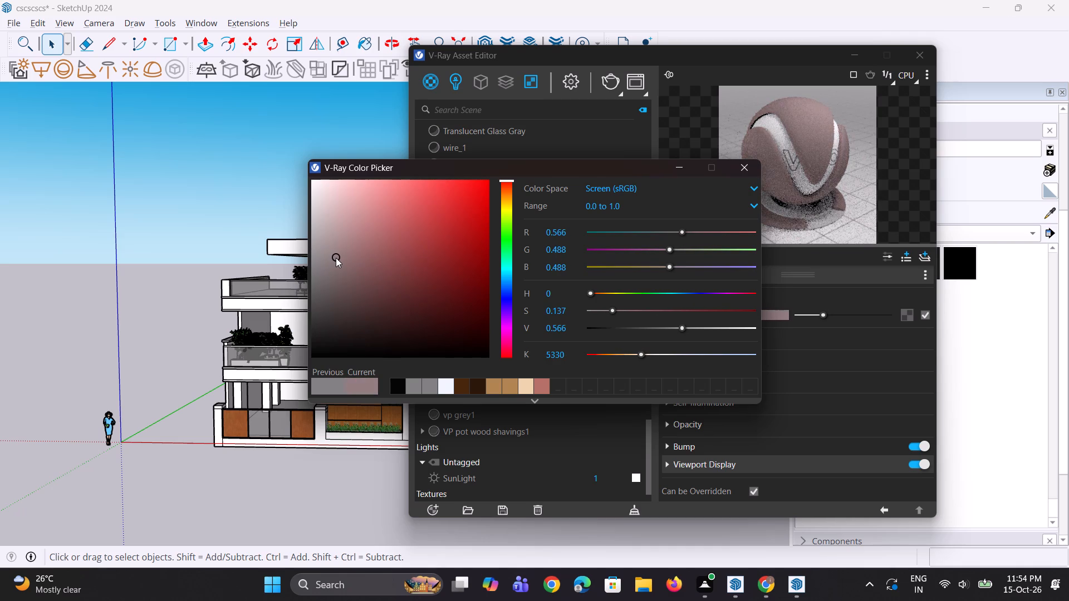
{"action": "left_click", "coordinate": [676, 168]}
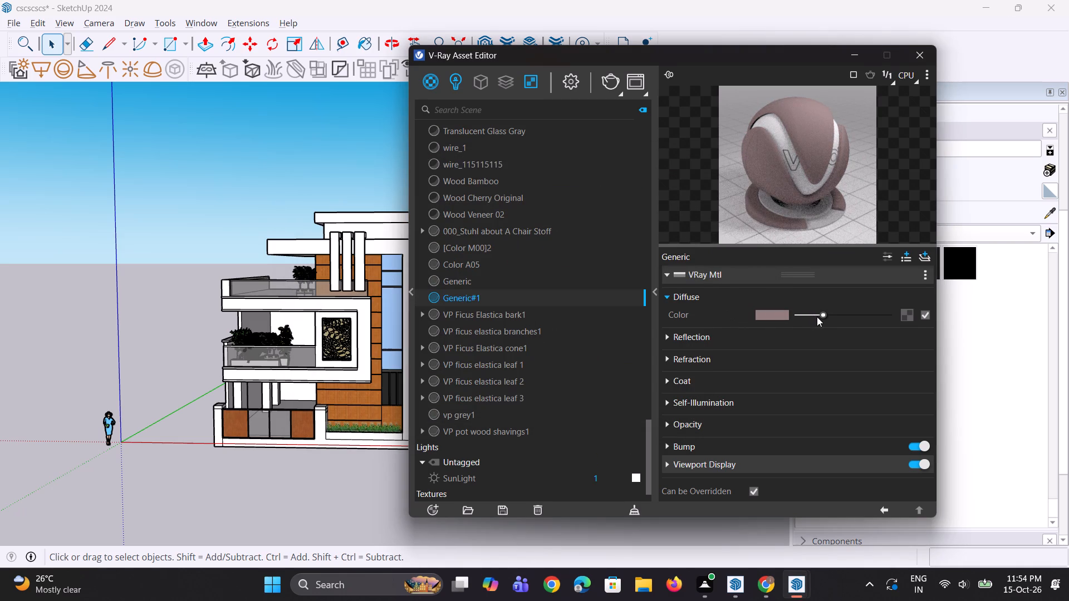
{"action": "left_click", "coordinate": [818, 317]}
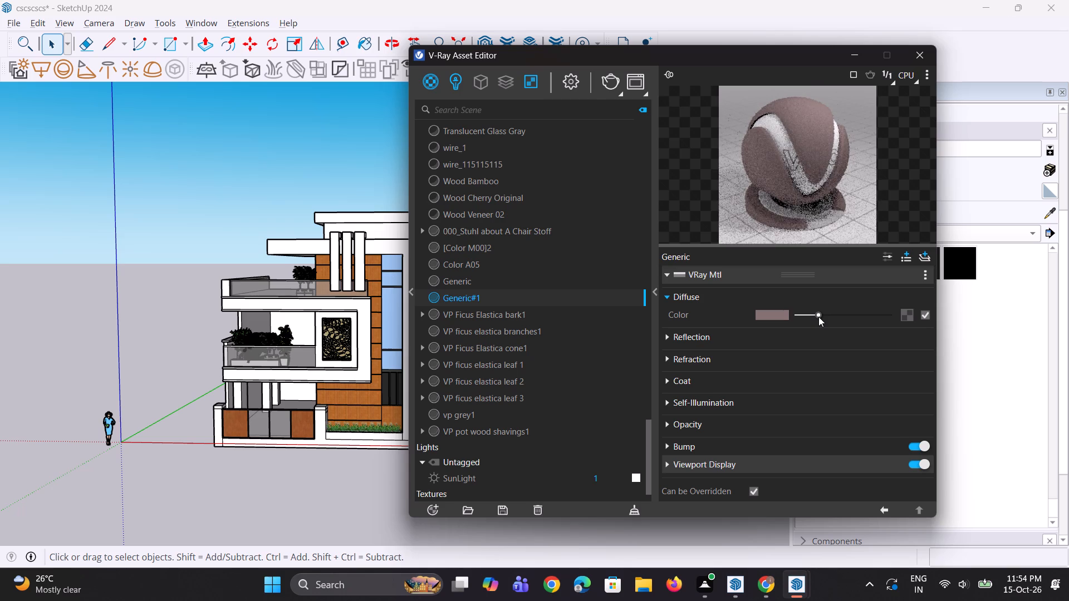
Raise the material's reflection colour to grey, set reflection glossiness to 0.95, and minimise the Asset Editor.
{"action": "left_click", "coordinate": [743, 336]}
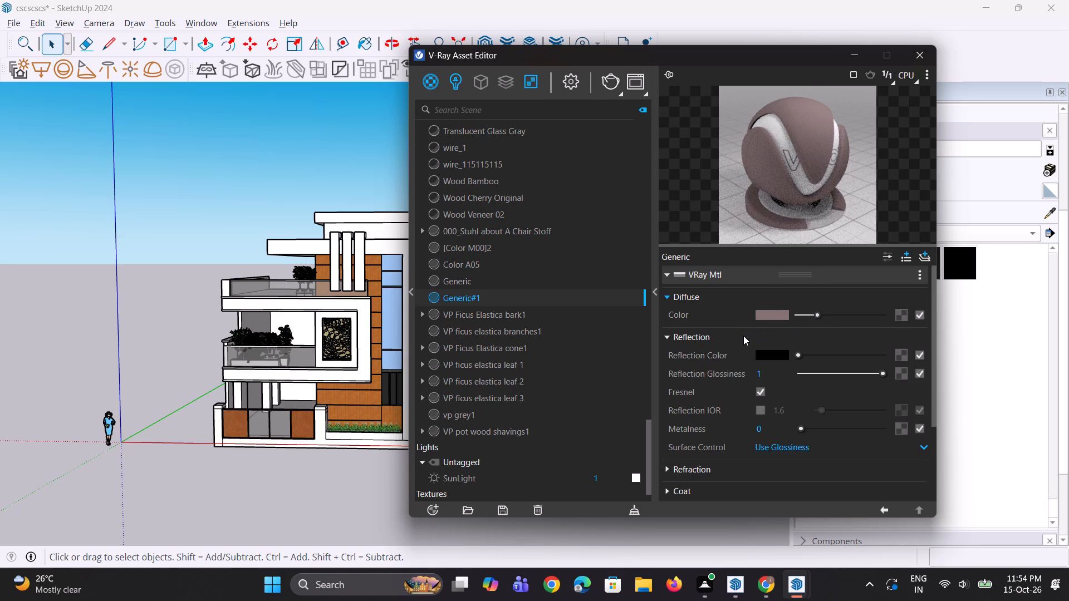
{"action": "left_click_drag", "start_coordinate": [796, 356], "coordinate": [806, 358]}
{"action": "left_click_drag", "start_coordinate": [806, 358], "coordinate": [808, 358]}
{"action": "left_click_drag", "start_coordinate": [774, 376], "coordinate": [732, 376]}
{"action": "type", "text": "0.95"}
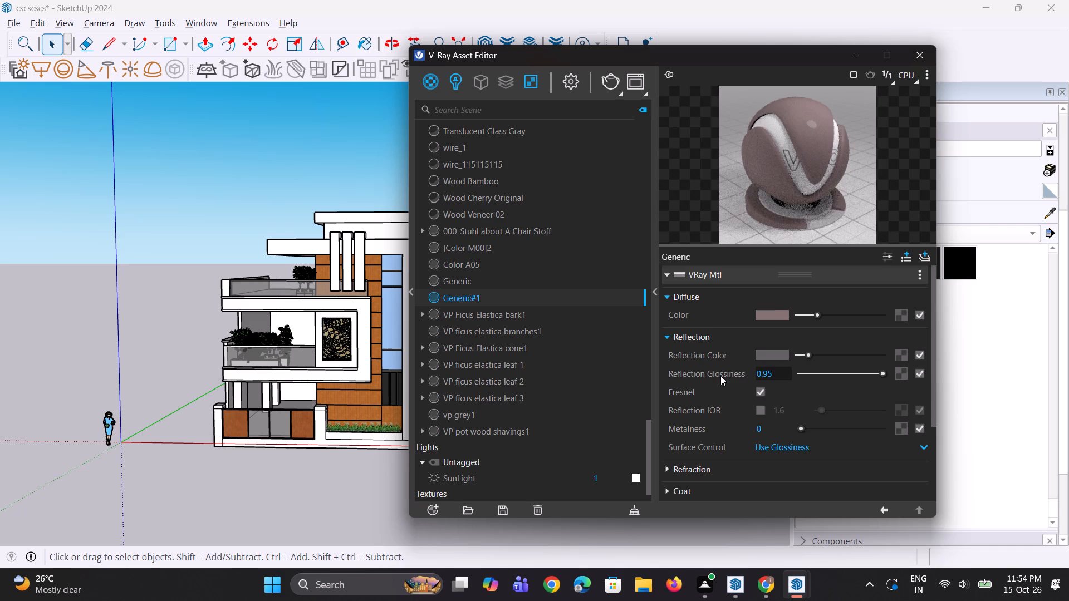
{"action": "key", "text": "Return"}
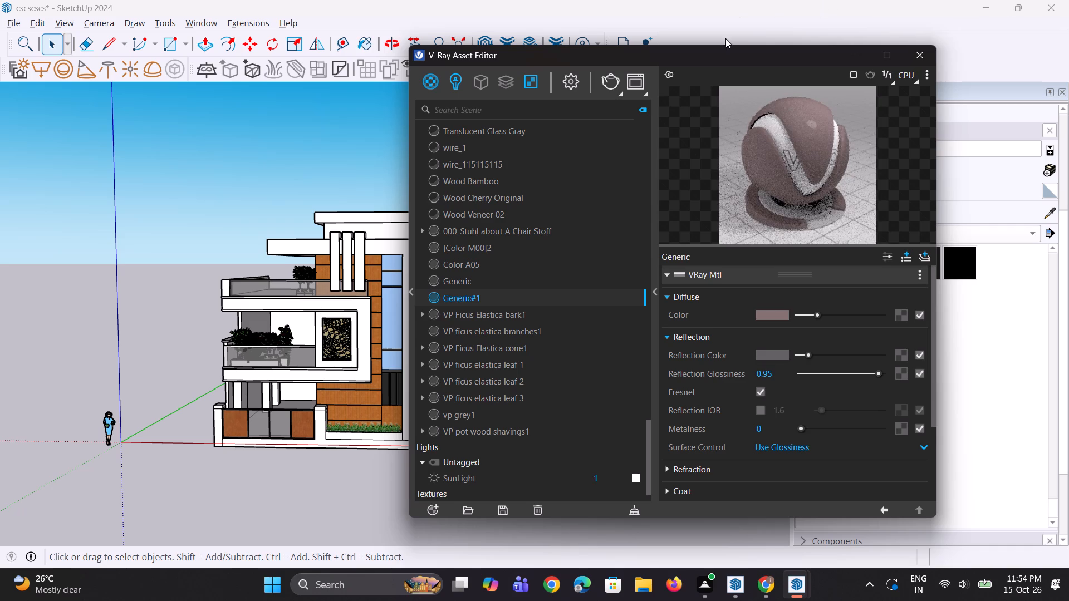
{"action": "double_click", "coordinate": [782, 174]}
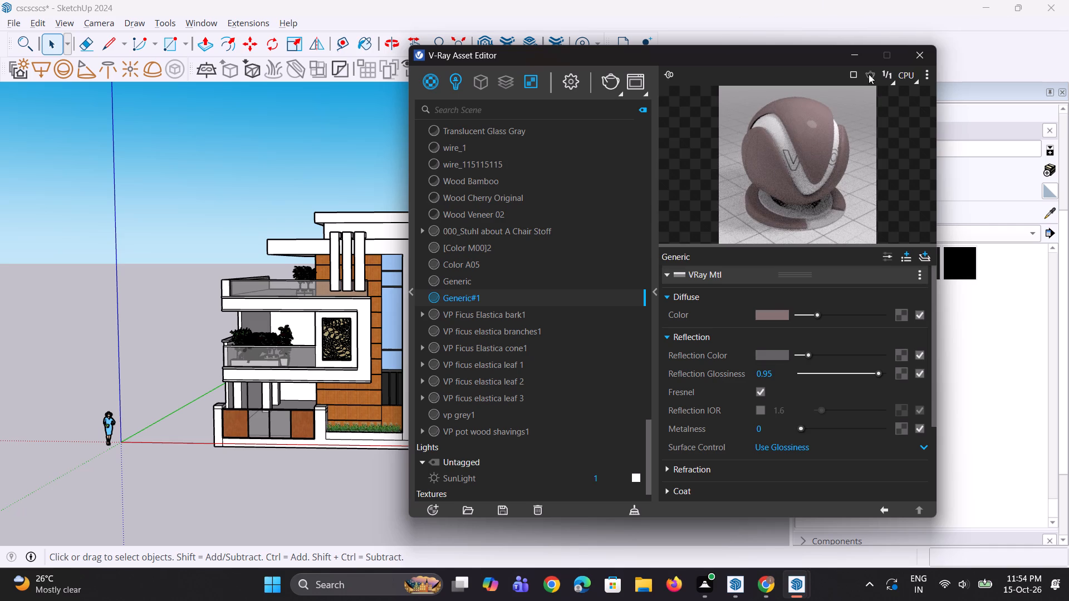
{"action": "left_click", "coordinate": [857, 54]}
Paint the front face of the tall wall beneath the top roof slab with Generic#1.
{"action": "left_click", "coordinate": [830, 175]}
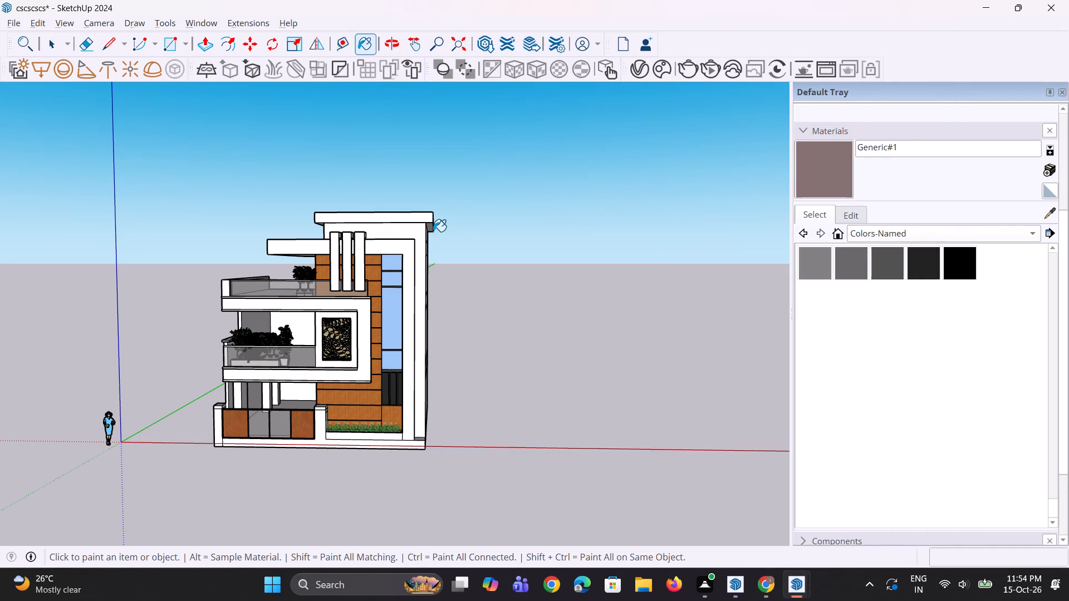
{"action": "scroll", "coordinate": [433, 231], "scroll_direction": "up", "scroll_amount": 2}
{"action": "left_click", "coordinate": [415, 241]}
{"action": "scroll", "coordinate": [403, 235], "scroll_direction": "down", "scroll_amount": 3}
{"action": "middle_click_drag", "start_coordinate": [401, 245], "coordinate": [335, 260]}
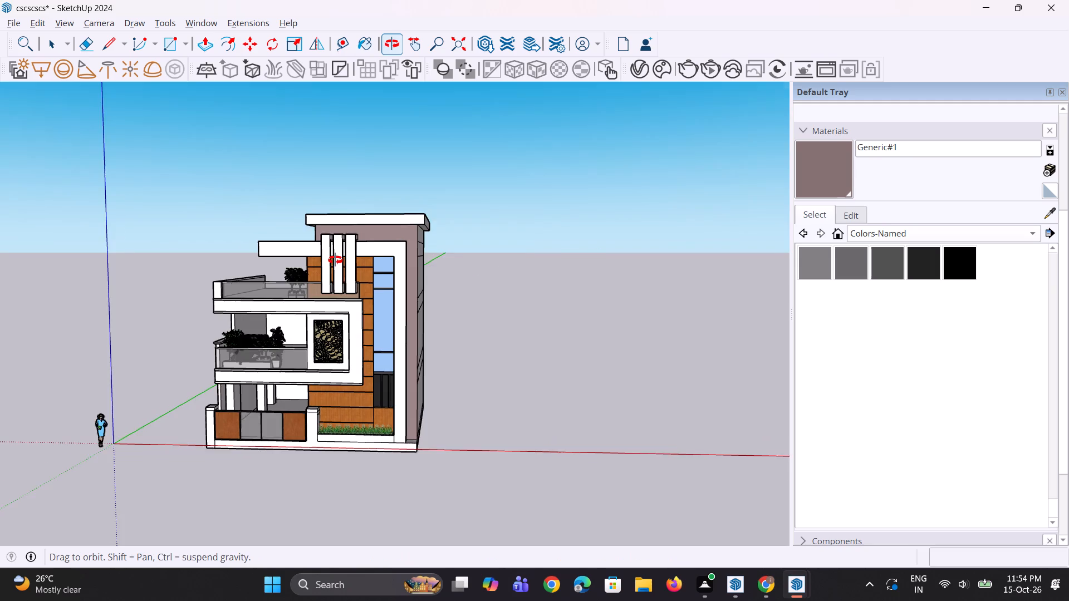
{"action": "middle_click_drag", "start_coordinate": [335, 260], "coordinate": [437, 243]}
Paint the front faces and the window-facing side faces of the three vertical fins with Generic#1.
{"action": "scroll", "coordinate": [418, 271], "scroll_direction": "up", "scroll_amount": 4}
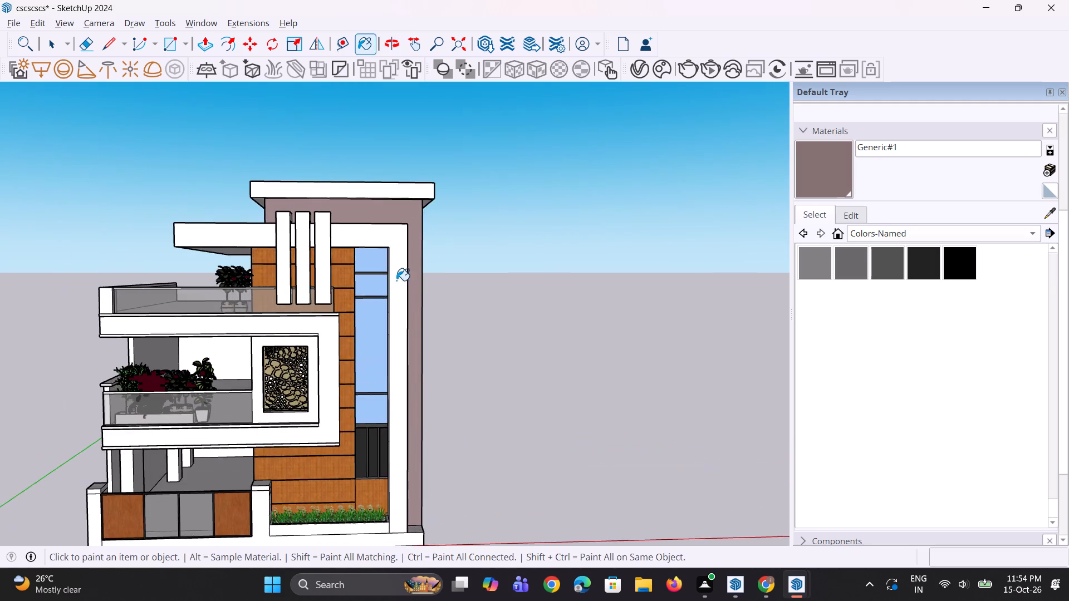
{"action": "scroll", "coordinate": [386, 282], "scroll_direction": "up", "scroll_amount": 6}
{"action": "left_click", "coordinate": [286, 238]}
{"action": "left_click", "coordinate": [243, 240]}
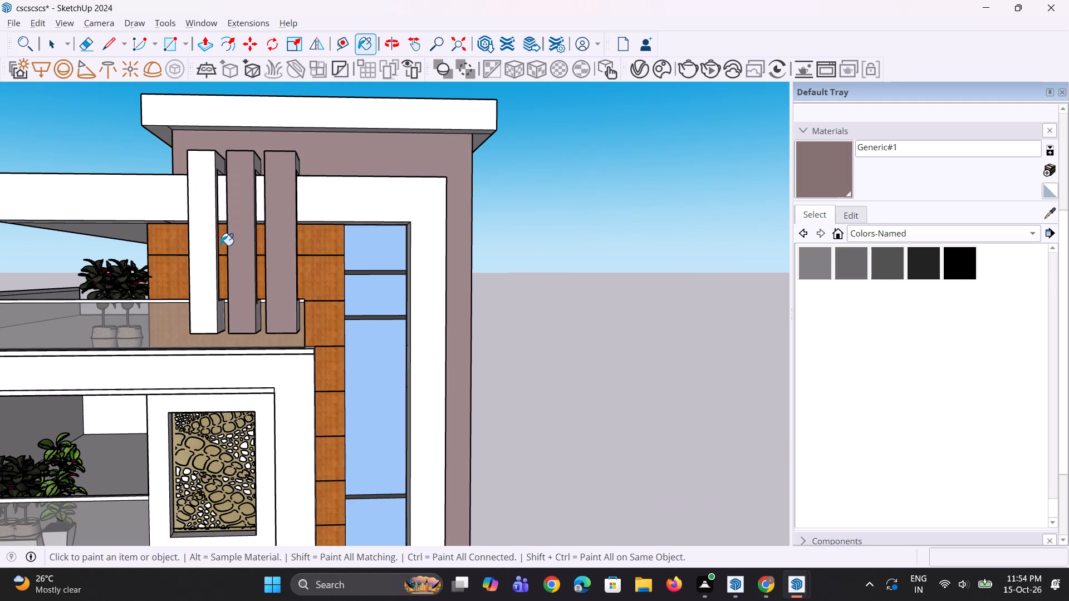
{"action": "left_click", "coordinate": [207, 254]}
{"action": "scroll", "coordinate": [236, 253], "scroll_direction": "down", "scroll_amount": 3}
{"action": "scroll", "coordinate": [234, 285], "scroll_direction": "up", "scroll_amount": 3}
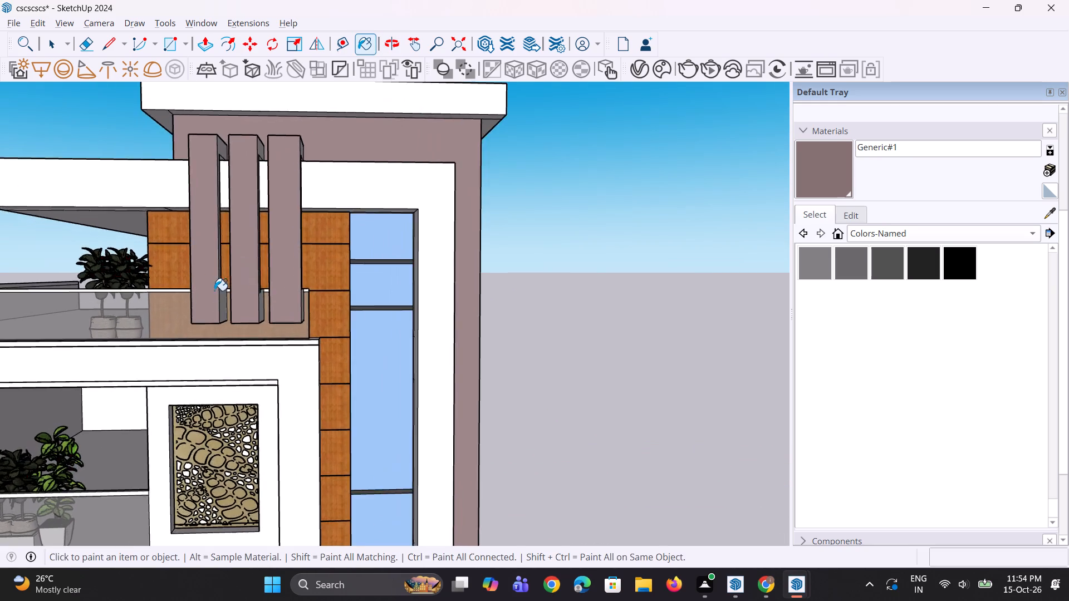
{"action": "scroll", "coordinate": [214, 295], "scroll_direction": "up", "scroll_amount": 6}
{"action": "left_click", "coordinate": [226, 315]}
{"action": "middle_click_drag", "start_coordinate": [317, 322], "coordinate": [277, 316]}
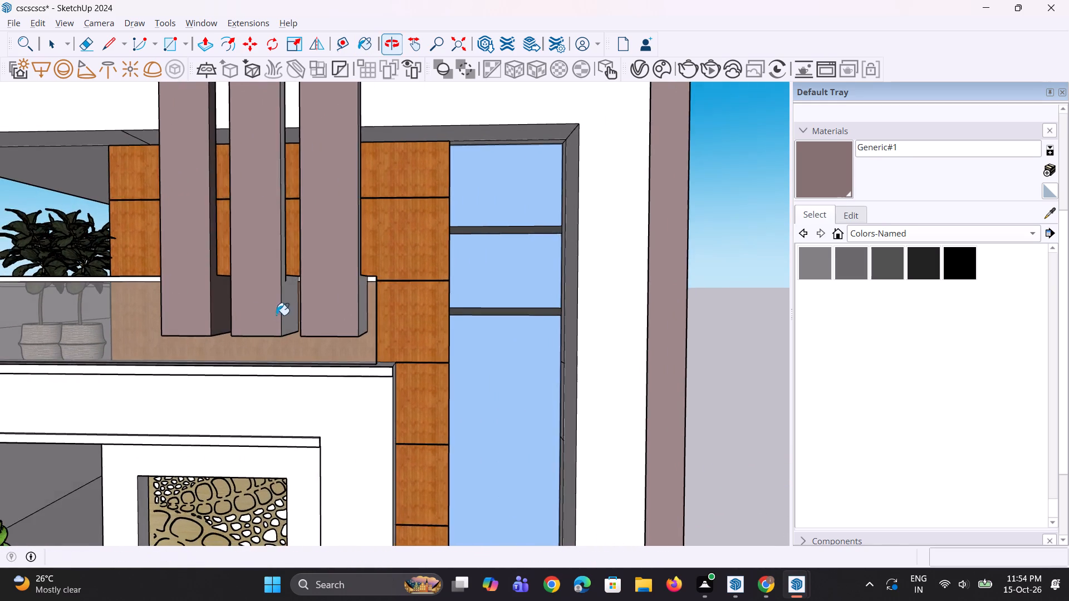
{"action": "scroll", "coordinate": [285, 312], "scroll_direction": "up", "scroll_amount": 2}
{"action": "left_click", "coordinate": [285, 312]}
{"action": "left_click", "coordinate": [381, 317]}
{"action": "scroll", "coordinate": [379, 317], "scroll_direction": "down", "scroll_amount": 5}
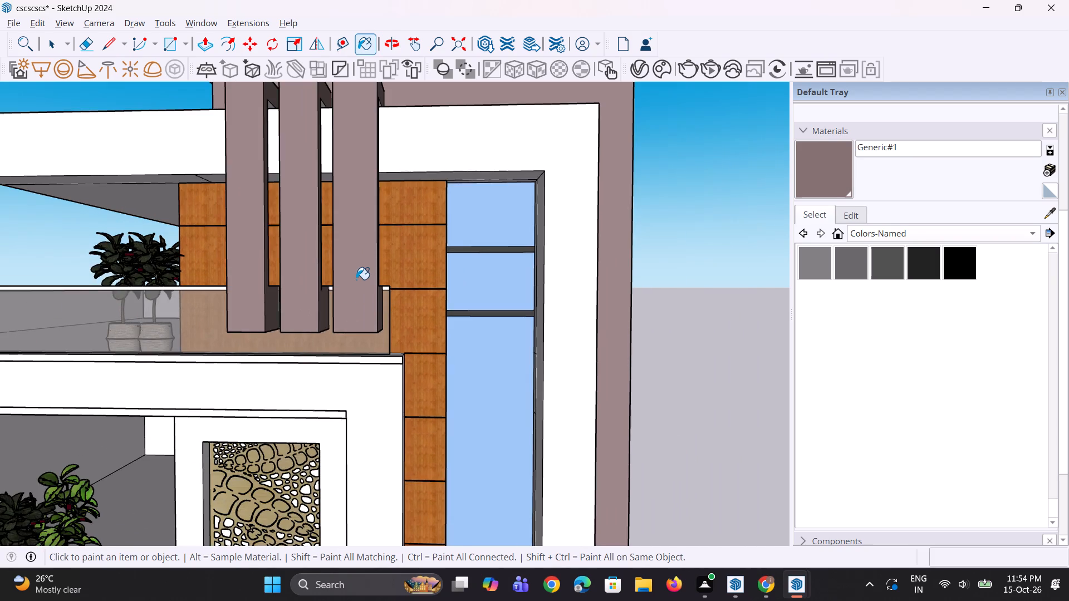
Paint the balcony-facing side faces of the three vertical fins with Generic#1.
{"action": "scroll", "coordinate": [346, 263], "scroll_direction": "down", "scroll_amount": 4}
{"action": "scroll", "coordinate": [247, 194], "scroll_direction": "up", "scroll_amount": 1}
{"action": "middle_click_drag", "start_coordinate": [246, 194], "coordinate": [500, 232]}
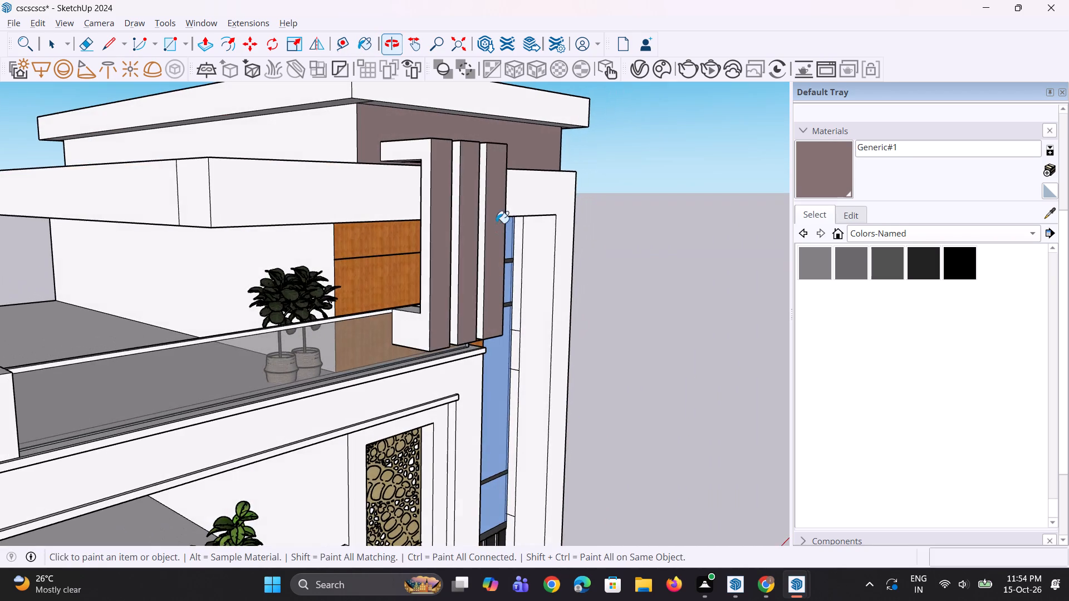
{"action": "scroll", "coordinate": [446, 201], "scroll_direction": "up", "scroll_amount": 2}
{"action": "left_click", "coordinate": [425, 200]}
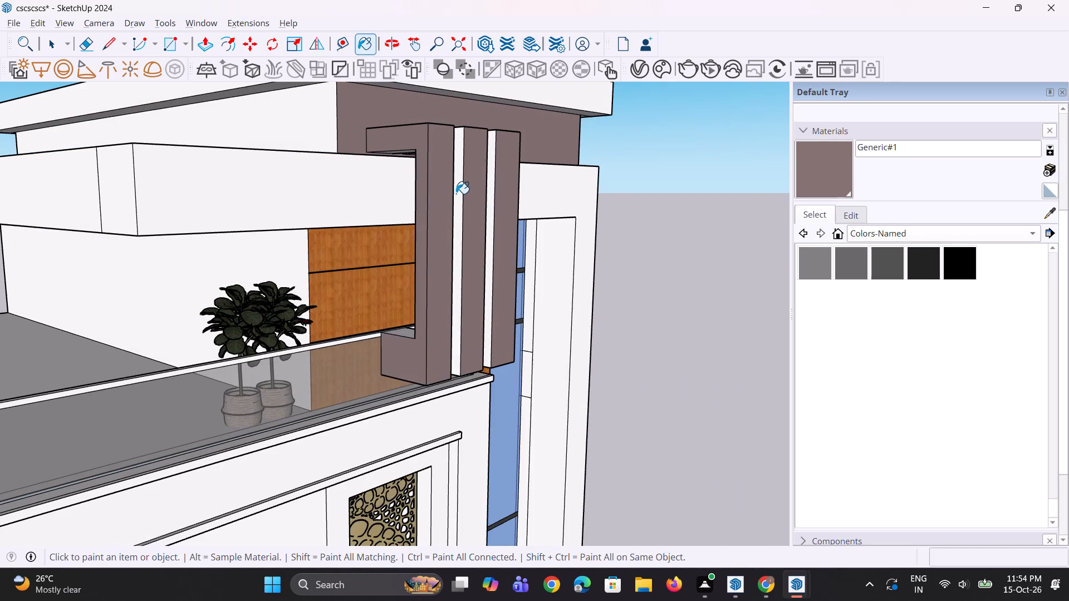
{"action": "scroll", "coordinate": [456, 194], "scroll_direction": "up", "scroll_amount": 1}
{"action": "left_click", "coordinate": [456, 194]}
{"action": "left_click", "coordinate": [497, 203]}
{"action": "scroll", "coordinate": [396, 247], "scroll_direction": "down", "scroll_amount": 5}
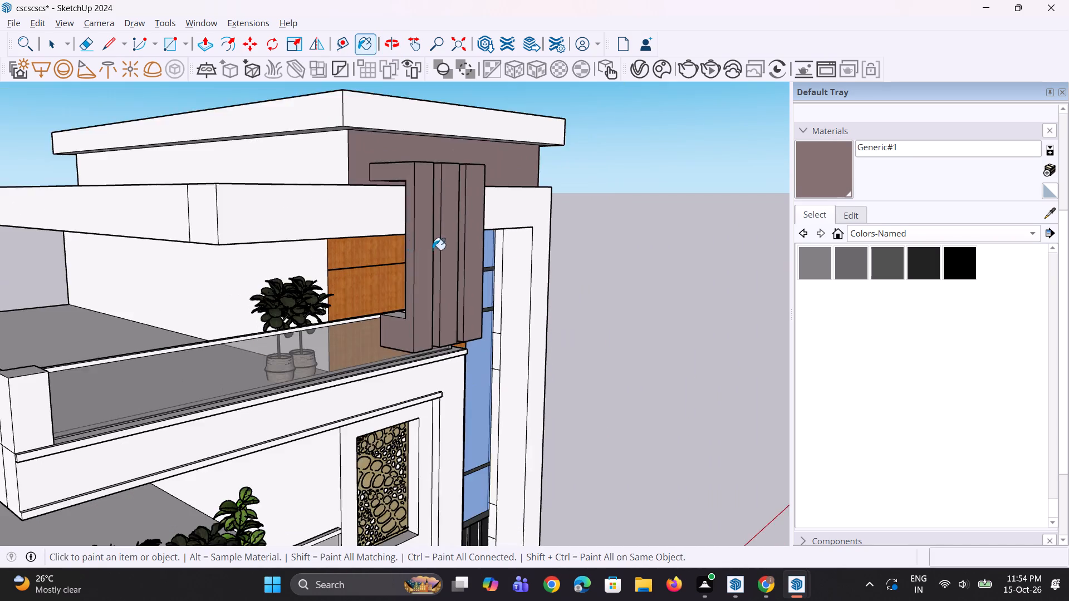
Paint the upper faces of the three fins' lower return arms with Generic#1.
{"action": "middle_click_drag", "start_coordinate": [505, 252], "coordinate": [415, 243]}
{"action": "scroll", "coordinate": [409, 242], "scroll_direction": "down", "scroll_amount": 4}
{"action": "middle_click_drag", "start_coordinate": [387, 287], "coordinate": [449, 385]}
{"action": "scroll", "coordinate": [374, 315], "scroll_direction": "up", "scroll_amount": 2}
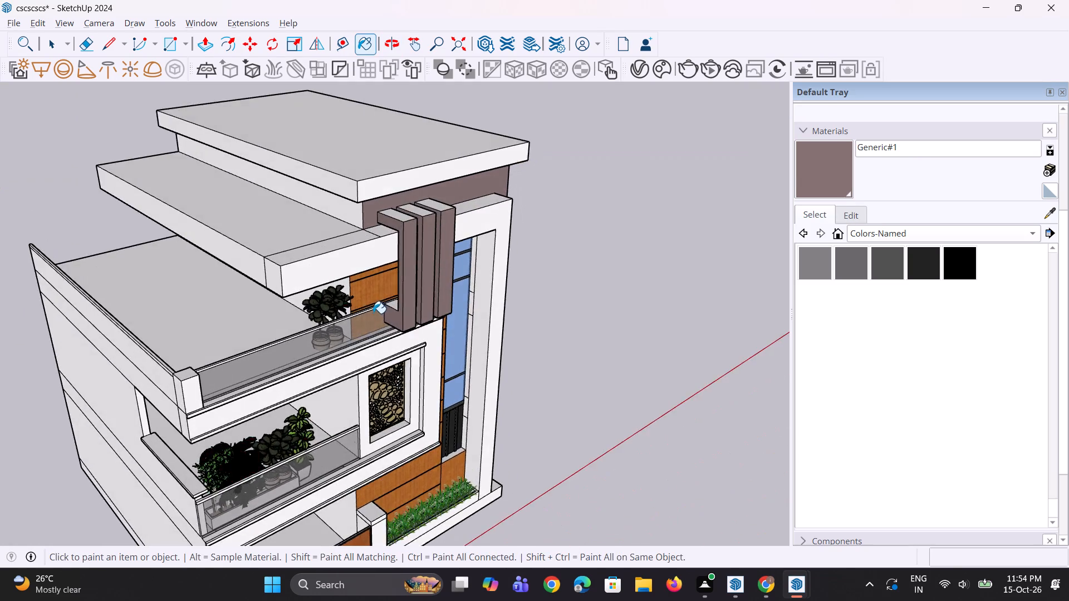
{"action": "scroll", "coordinate": [373, 313], "scroll_direction": "up", "scroll_amount": 7}
{"action": "left_click", "coordinate": [405, 297]}
{"action": "middle_click_drag", "start_coordinate": [405, 299], "coordinate": [496, 287]}
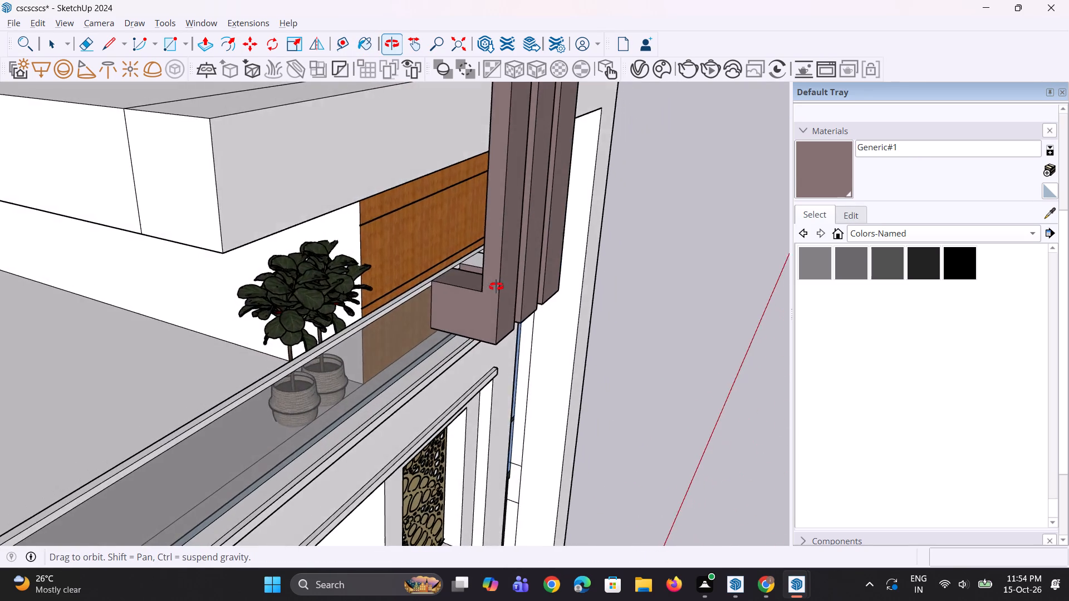
{"action": "middle_click_drag", "start_coordinate": [496, 287], "coordinate": [566, 313]}
{"action": "scroll", "coordinate": [486, 274], "scroll_direction": "up", "scroll_amount": 3}
{"action": "left_click", "coordinate": [495, 262]}
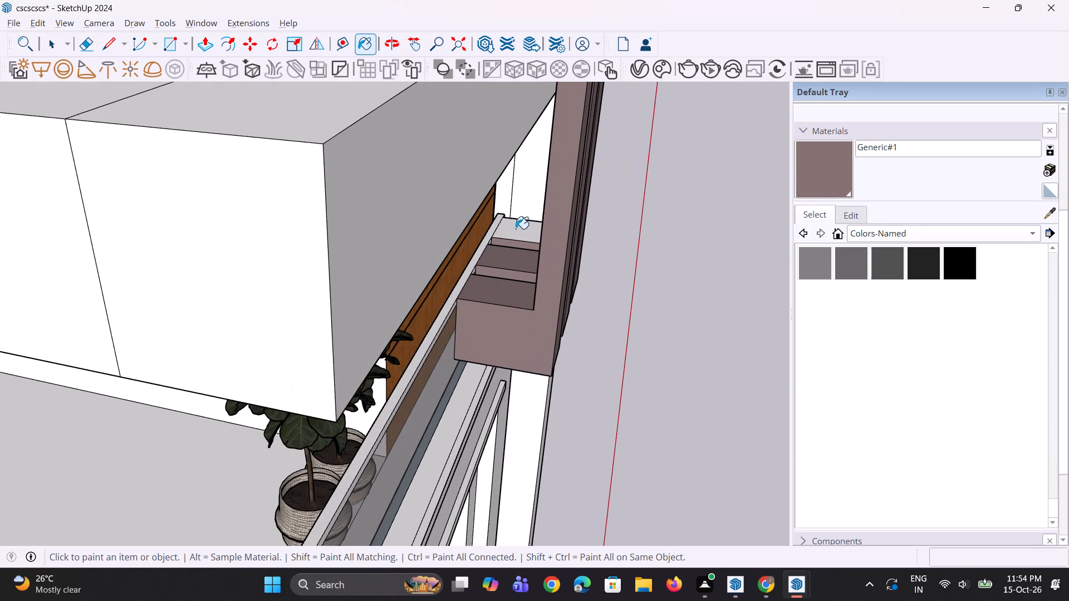
{"action": "left_click", "coordinate": [516, 228]}
Paint the top faces of the three vertical fins with Generic#1.
{"action": "scroll", "coordinate": [493, 299], "scroll_direction": "down", "scroll_amount": 5}
{"action": "middle_click_drag", "start_coordinate": [519, 290], "coordinate": [436, 317]}
{"action": "scroll", "coordinate": [408, 316], "scroll_direction": "down", "scroll_amount": 5}
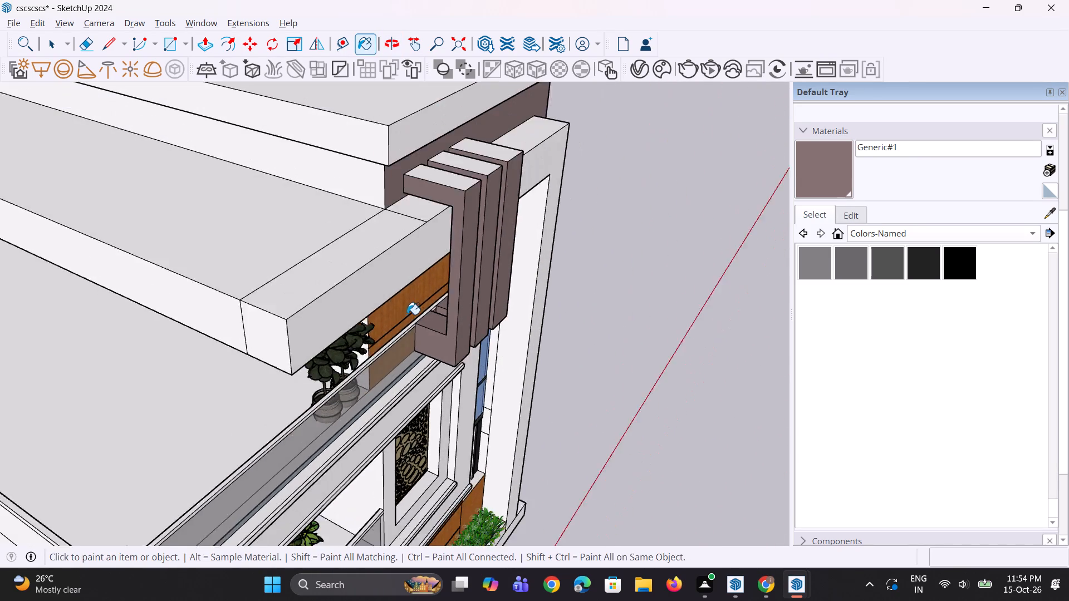
{"action": "scroll", "coordinate": [459, 197], "scroll_direction": "up", "scroll_amount": 2}
{"action": "left_click", "coordinate": [433, 207]}
{"action": "left_click", "coordinate": [457, 199]}
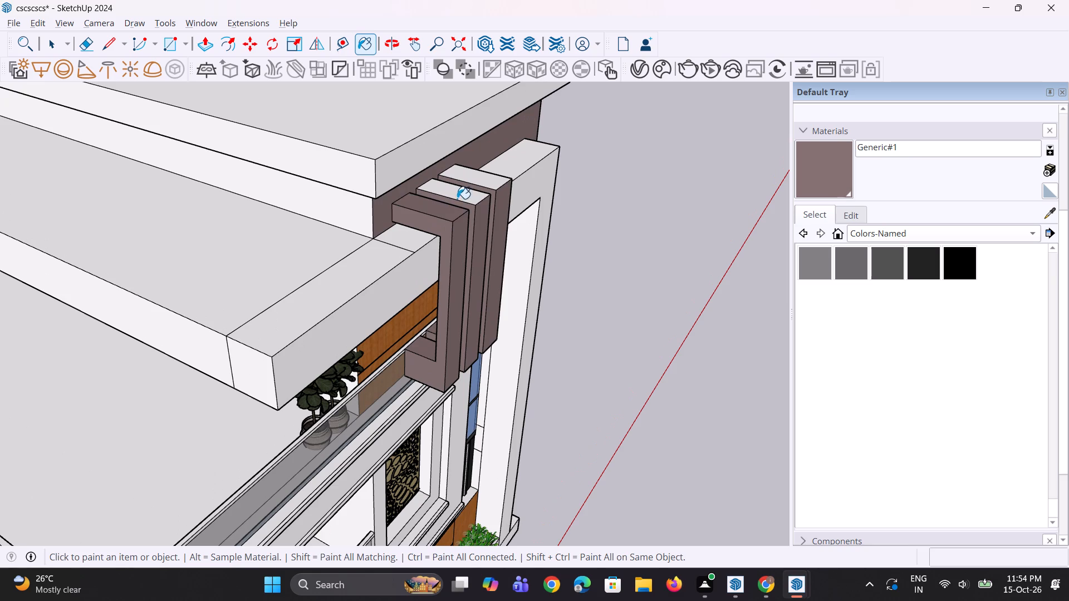
{"action": "left_click", "coordinate": [494, 180]}
Start a non-interactive V-Ray render of the building's front facade.
{"action": "middle_click_drag", "start_coordinate": [388, 259], "coordinate": [441, 141]}
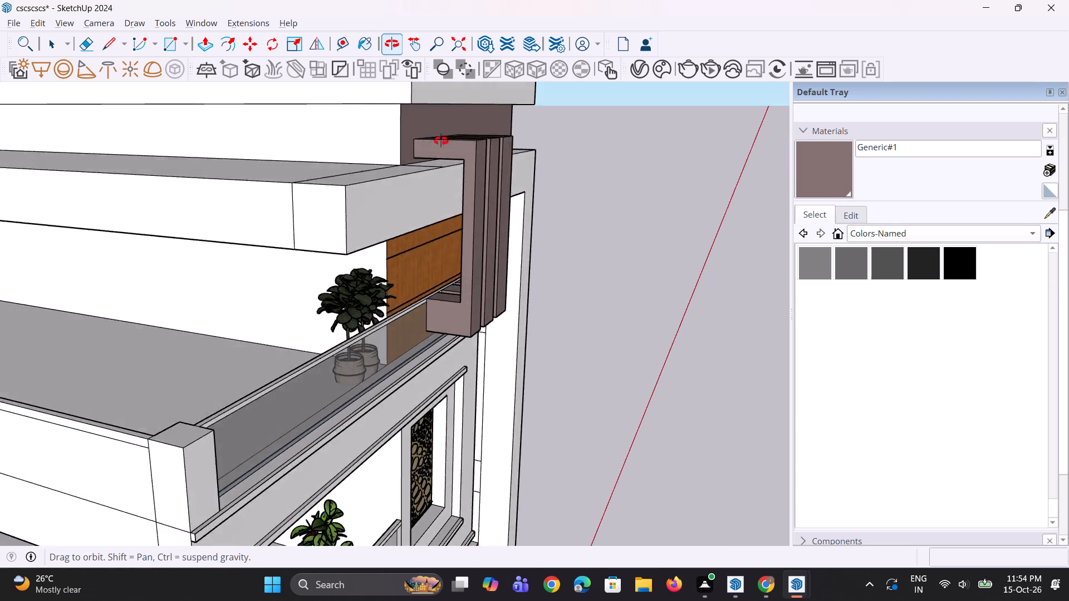
{"action": "middle_click_drag", "start_coordinate": [441, 141], "coordinate": [0, 191]}
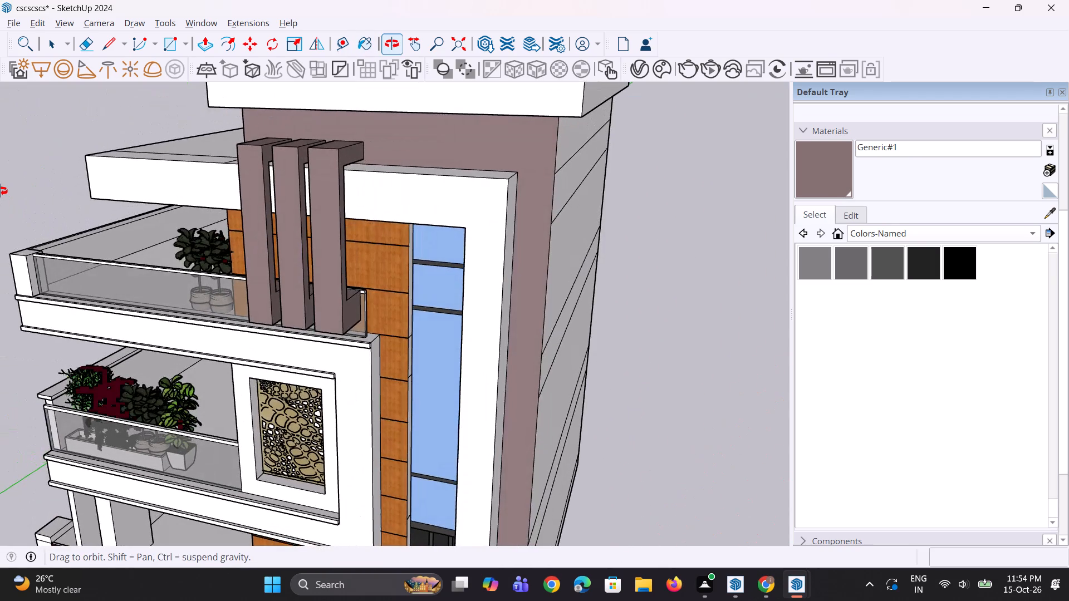
{"action": "middle_click_drag", "start_coordinate": [0, 191], "coordinate": [218, 191]}
{"action": "scroll", "coordinate": [218, 191], "scroll_direction": "up", "scroll_amount": 1}
{"action": "scroll", "coordinate": [218, 191], "scroll_direction": "down", "scroll_amount": 9}
{"action": "middle_click_drag", "start_coordinate": [278, 224], "coordinate": [241, 177]}
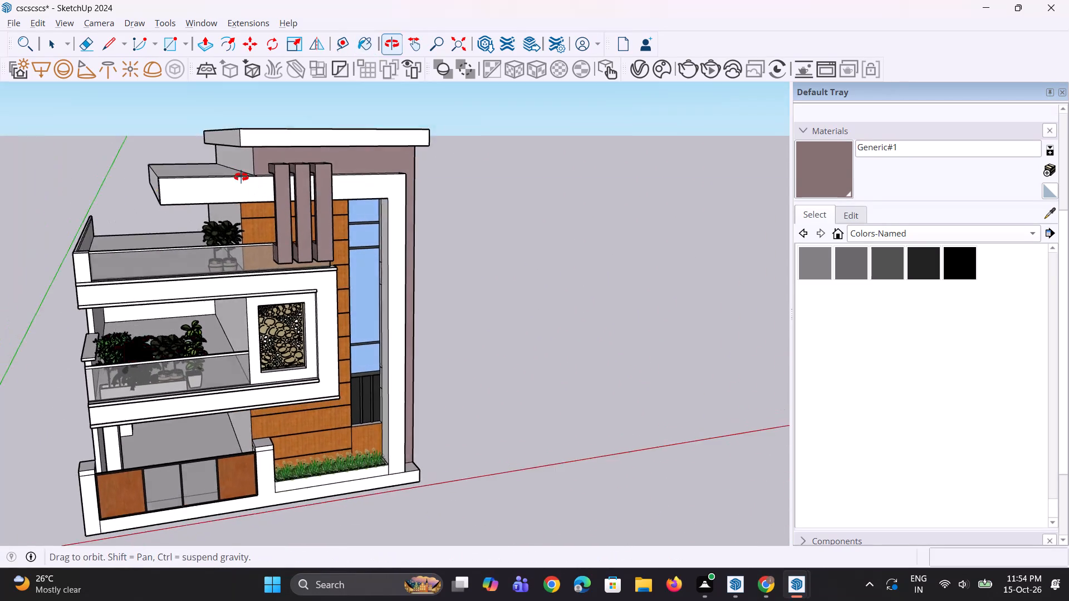
{"action": "middle_click_drag", "start_coordinate": [241, 177], "coordinate": [228, 172]}
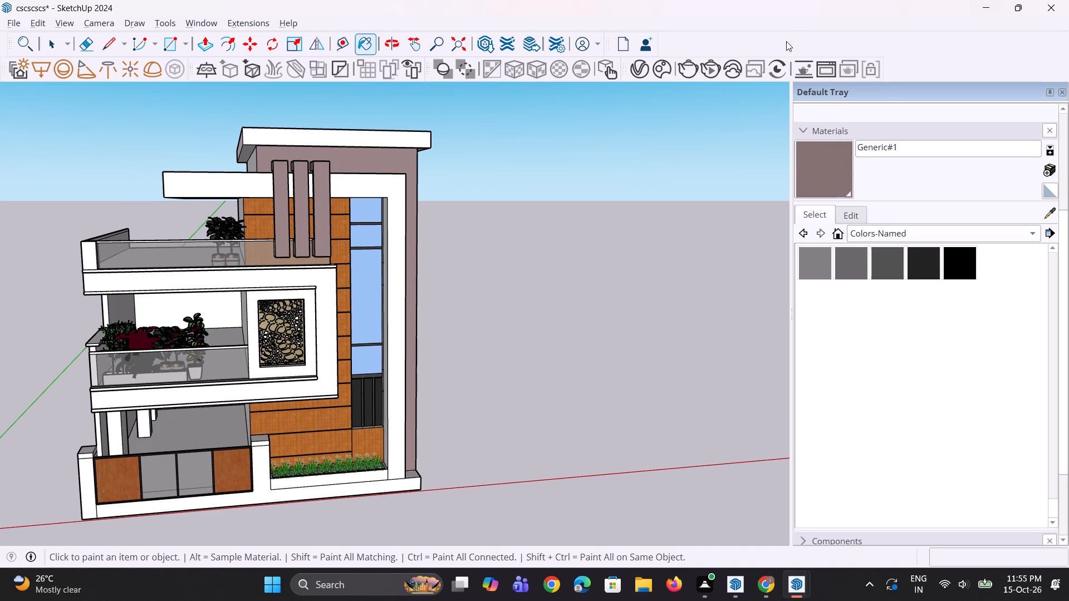
{"action": "left_click", "coordinate": [684, 71]}
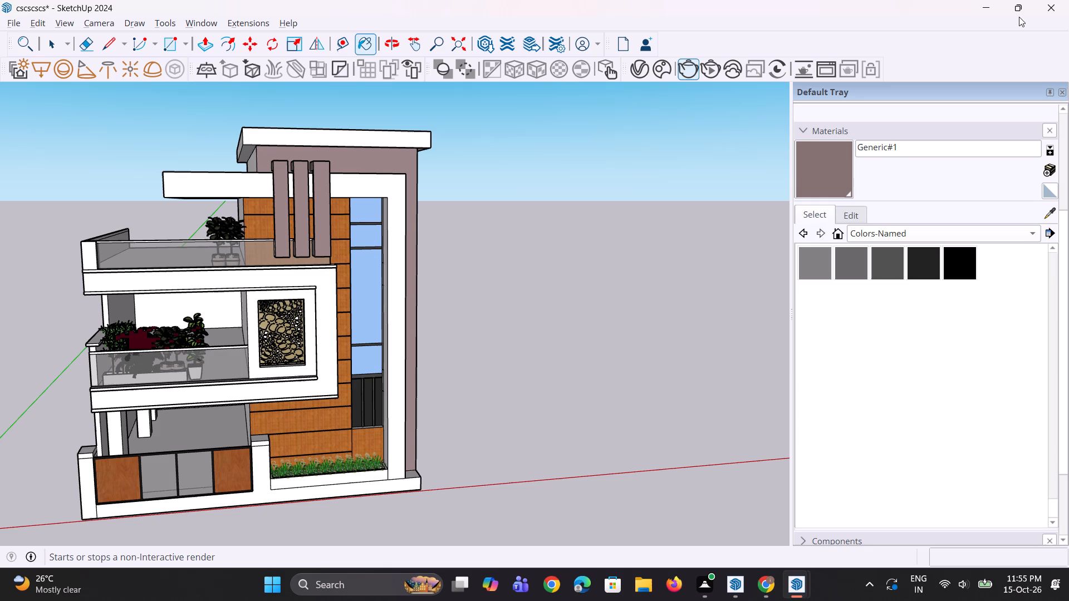
Close the V-Ray Frame Buffer and save the changes to the cscscscs model.
{"action": "double_click", "coordinate": [1053, 12]}
{"action": "left_click", "coordinate": [1053, 12]}
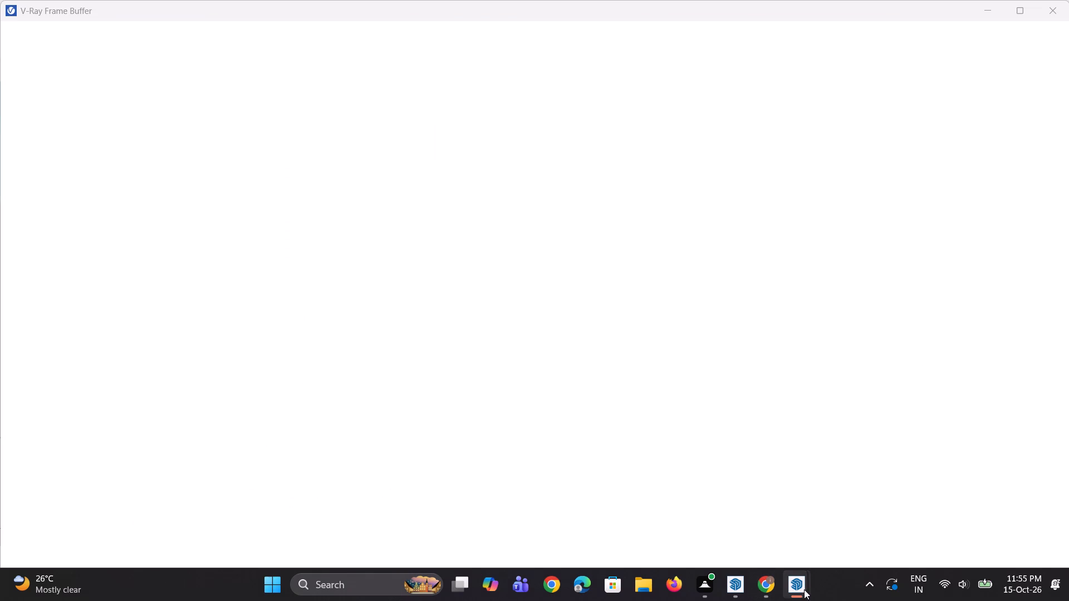
{"action": "left_click", "coordinate": [708, 530]}
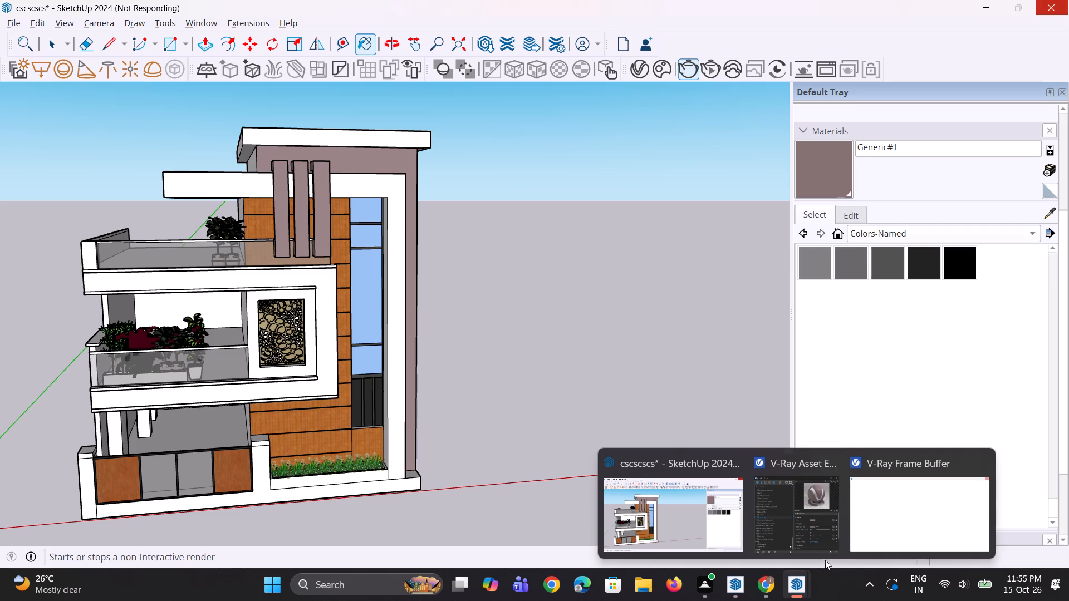
{"action": "left_click", "coordinate": [973, 469]}
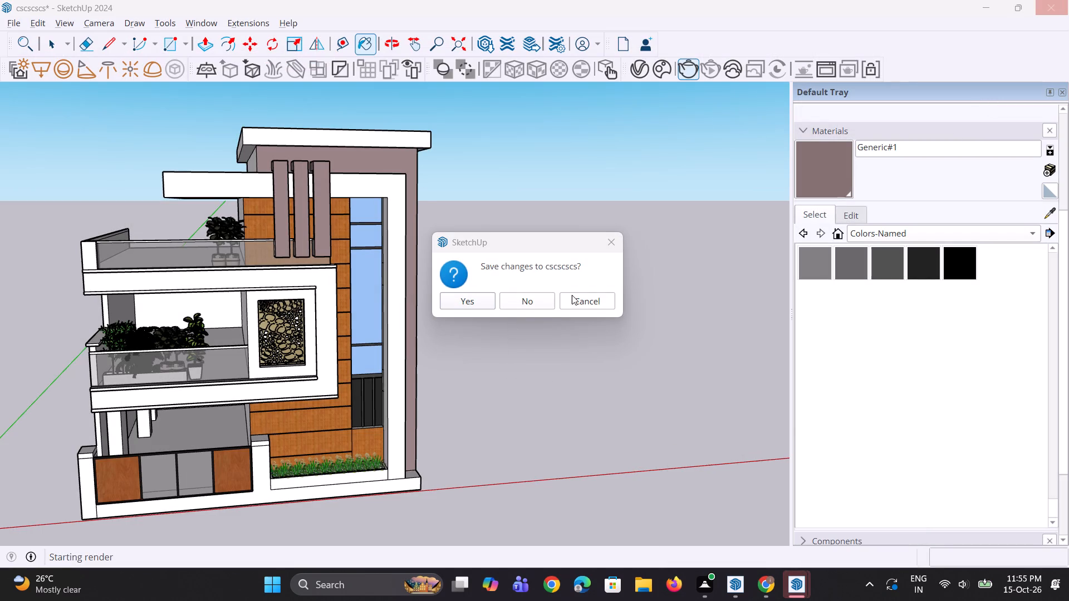
{"action": "left_click", "coordinate": [468, 303]}
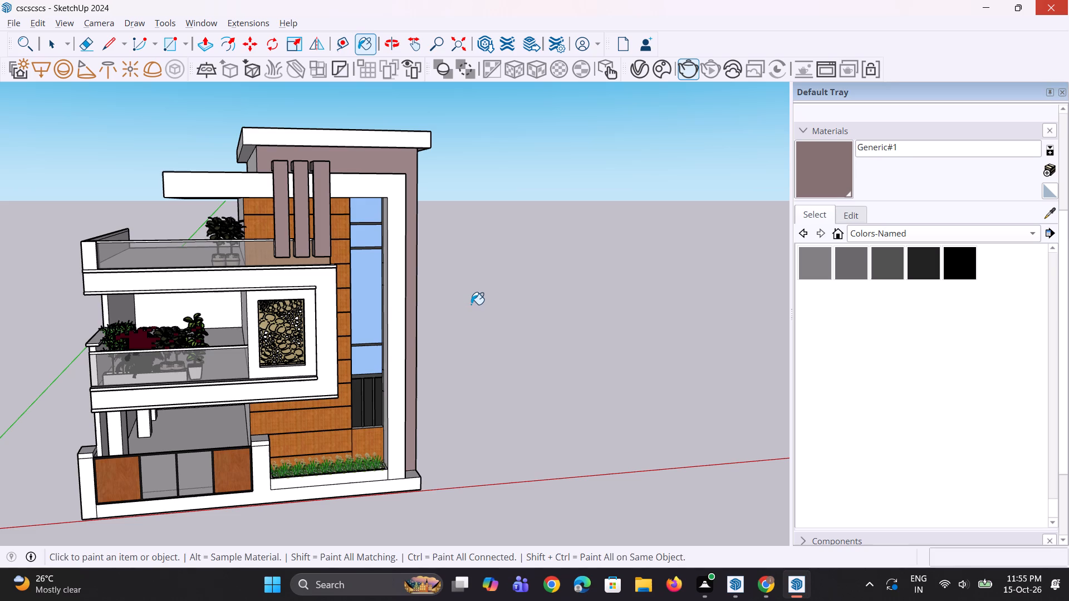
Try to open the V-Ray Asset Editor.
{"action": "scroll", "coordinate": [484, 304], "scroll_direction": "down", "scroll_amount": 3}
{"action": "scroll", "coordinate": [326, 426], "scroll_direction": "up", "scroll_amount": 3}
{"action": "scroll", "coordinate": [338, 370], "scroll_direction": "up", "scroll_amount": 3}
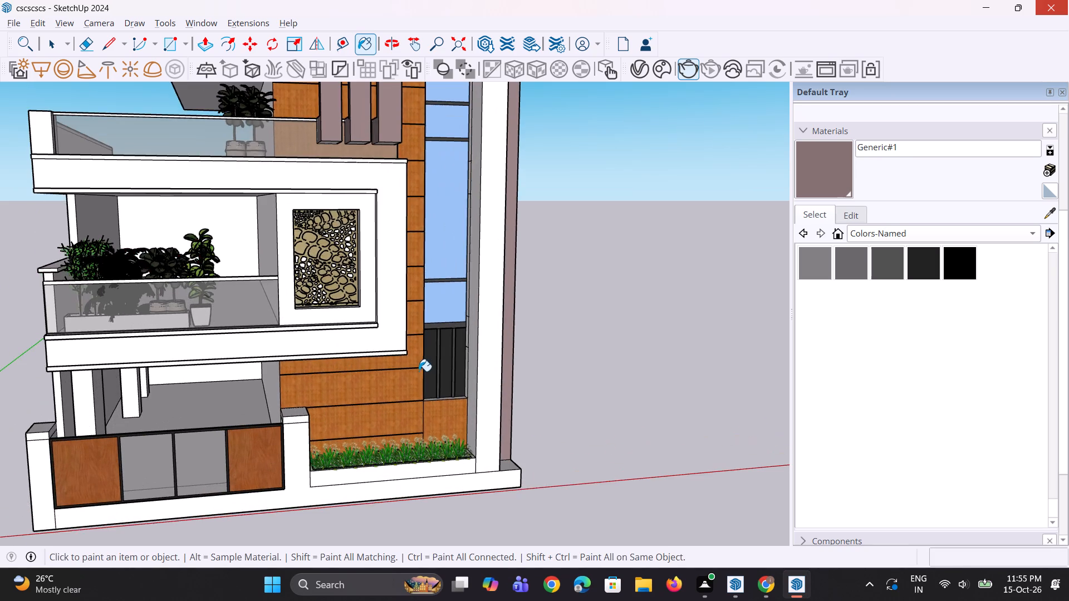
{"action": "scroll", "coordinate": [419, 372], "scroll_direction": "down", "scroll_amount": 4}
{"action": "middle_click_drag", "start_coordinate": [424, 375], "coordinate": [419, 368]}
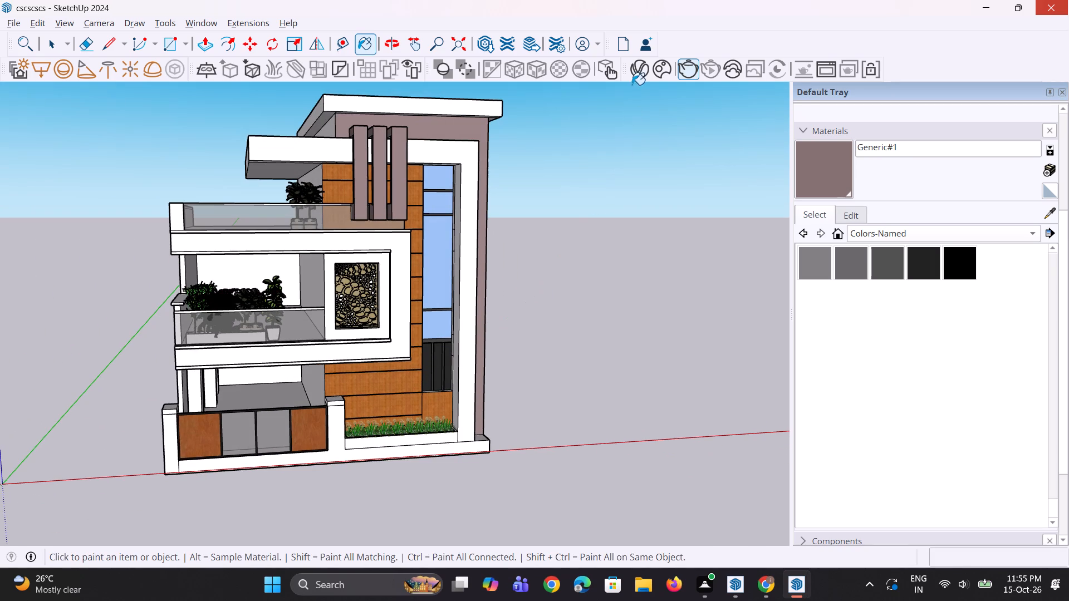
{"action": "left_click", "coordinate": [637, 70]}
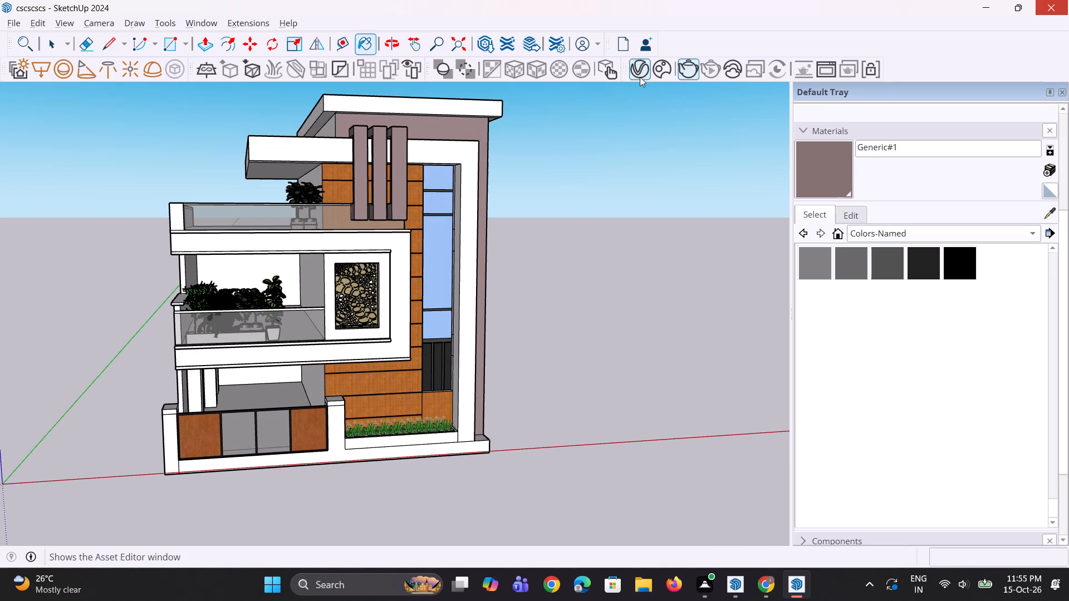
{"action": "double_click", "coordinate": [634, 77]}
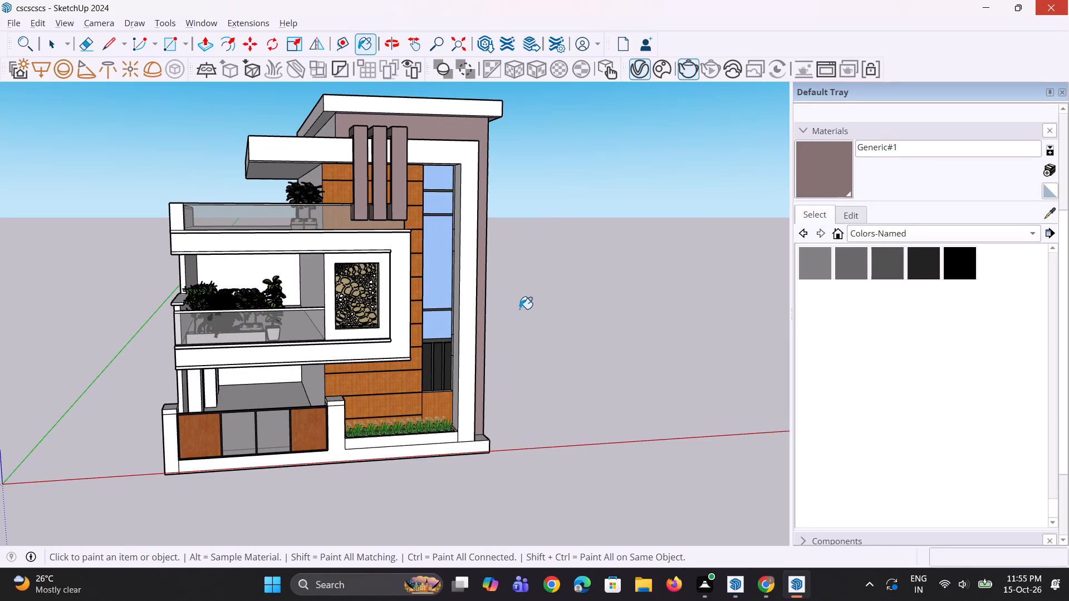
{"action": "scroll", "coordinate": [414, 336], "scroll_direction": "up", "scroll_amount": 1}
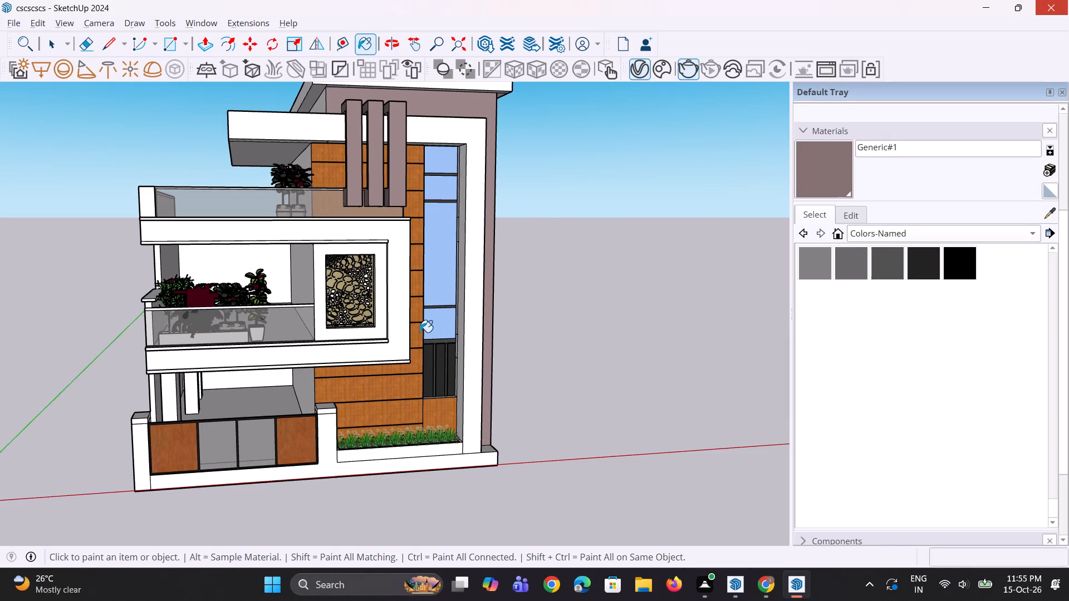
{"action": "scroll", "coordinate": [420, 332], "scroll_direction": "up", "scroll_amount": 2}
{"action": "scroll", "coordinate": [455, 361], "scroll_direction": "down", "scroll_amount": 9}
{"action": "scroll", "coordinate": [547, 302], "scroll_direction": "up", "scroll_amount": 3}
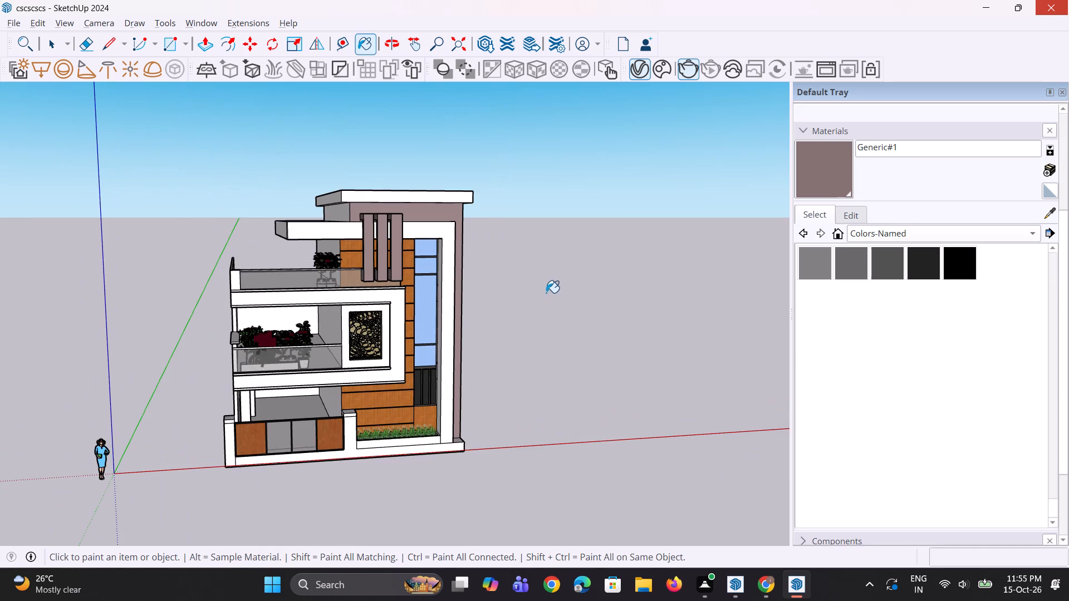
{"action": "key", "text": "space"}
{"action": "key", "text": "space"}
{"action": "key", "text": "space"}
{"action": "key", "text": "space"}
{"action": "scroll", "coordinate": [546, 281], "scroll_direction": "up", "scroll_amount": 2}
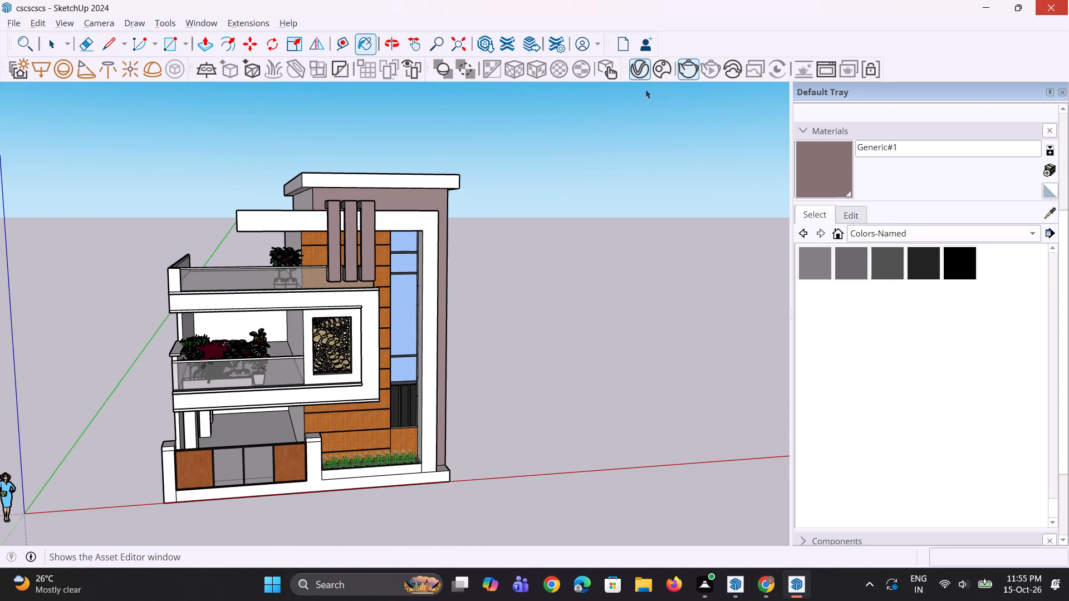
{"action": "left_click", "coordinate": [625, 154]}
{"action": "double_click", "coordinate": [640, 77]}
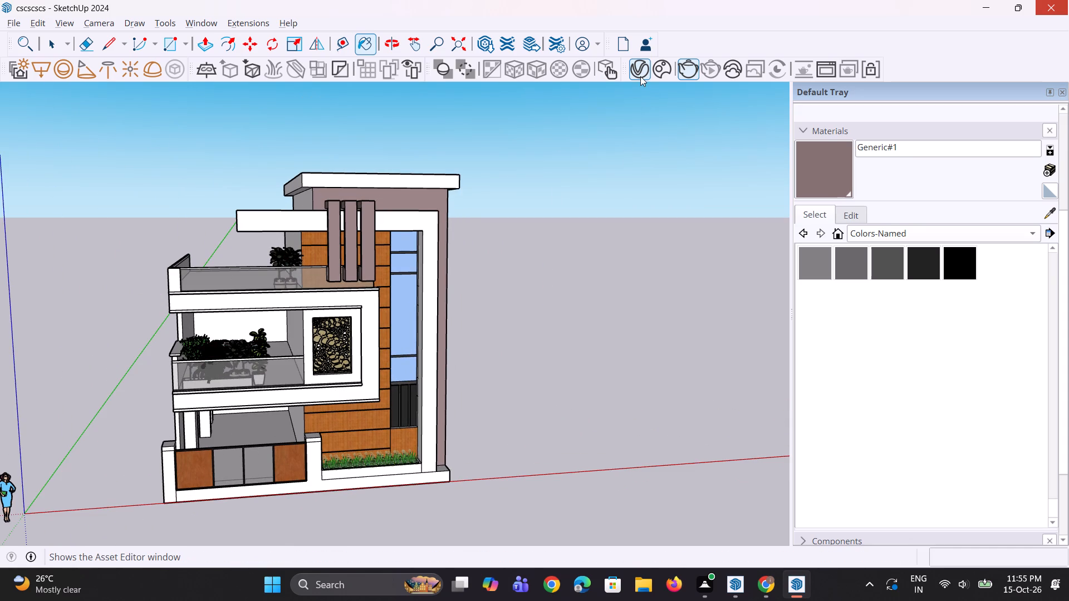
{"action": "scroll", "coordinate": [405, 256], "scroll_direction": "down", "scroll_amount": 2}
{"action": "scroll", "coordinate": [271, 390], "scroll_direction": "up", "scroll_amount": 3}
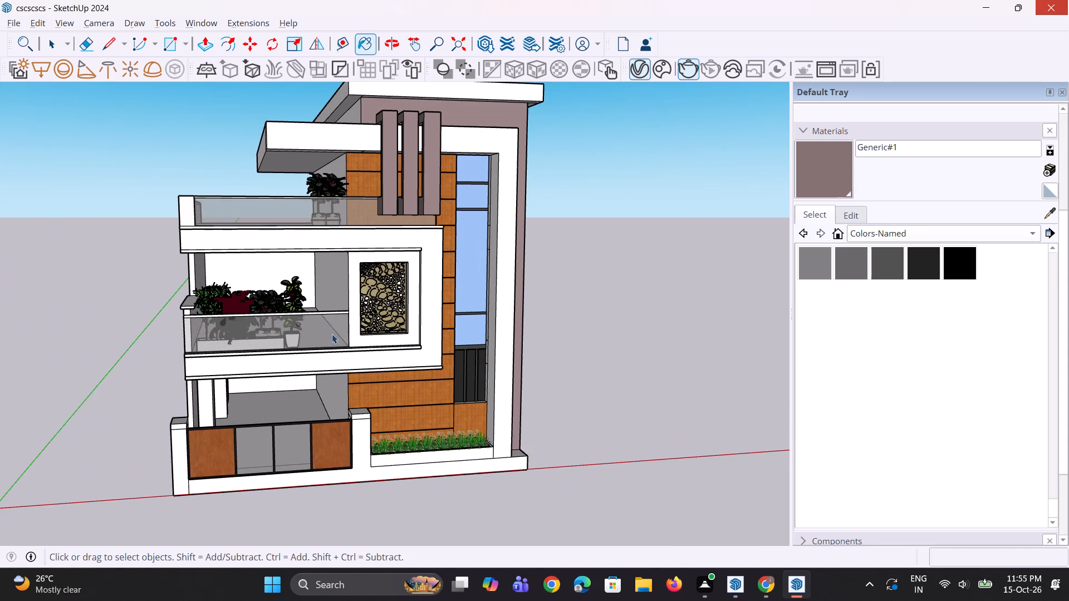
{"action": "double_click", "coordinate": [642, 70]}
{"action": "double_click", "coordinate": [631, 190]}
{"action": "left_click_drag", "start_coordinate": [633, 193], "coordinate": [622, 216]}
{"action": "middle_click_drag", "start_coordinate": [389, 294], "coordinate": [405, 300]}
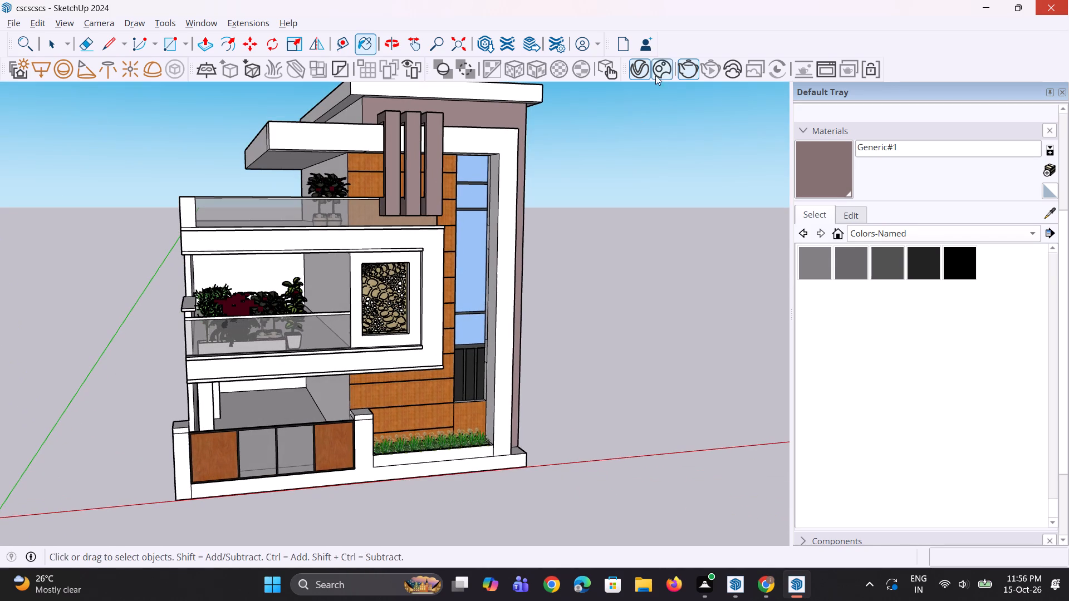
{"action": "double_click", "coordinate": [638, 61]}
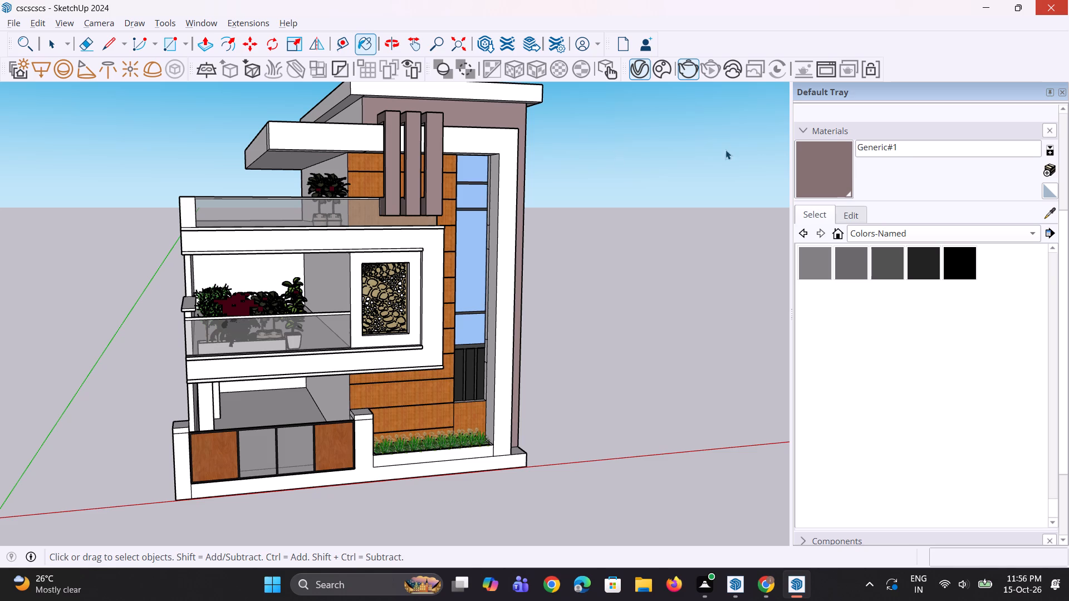
Paint the middle balcony's back wall and the side wall beside the stone-pattern panel with Color C02 from the Colors library.
{"action": "left_click", "coordinate": [869, 235]}
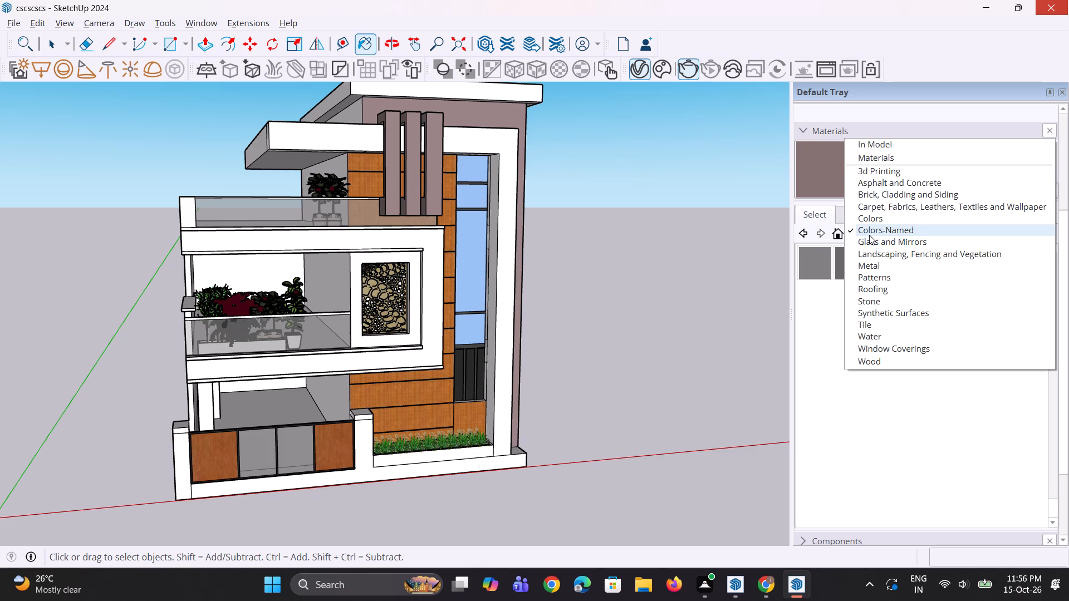
{"action": "left_click", "coordinate": [888, 223]}
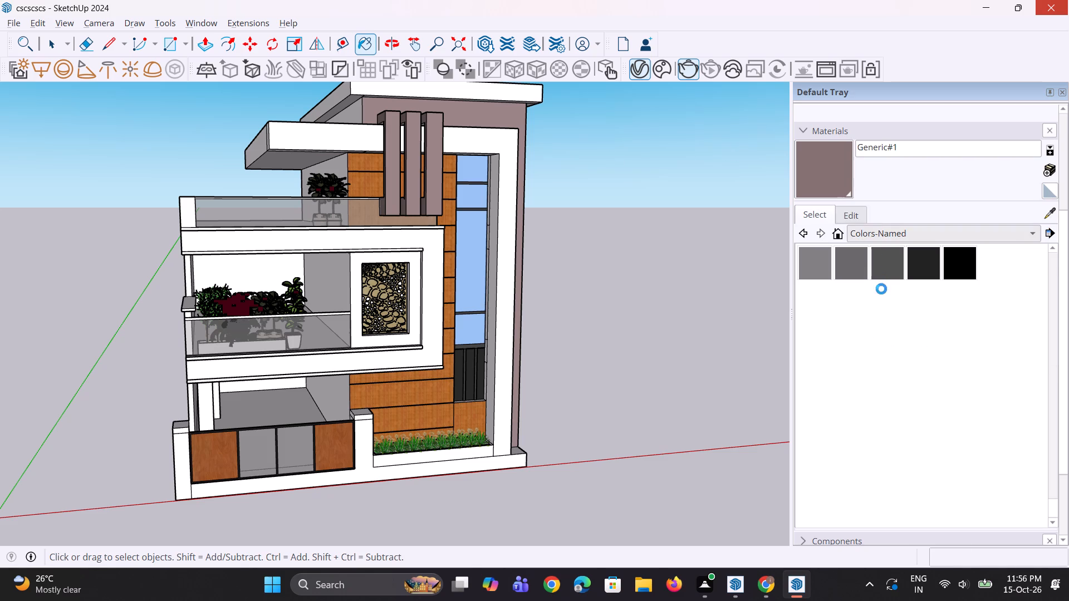
{"action": "left_click", "coordinate": [895, 445]}
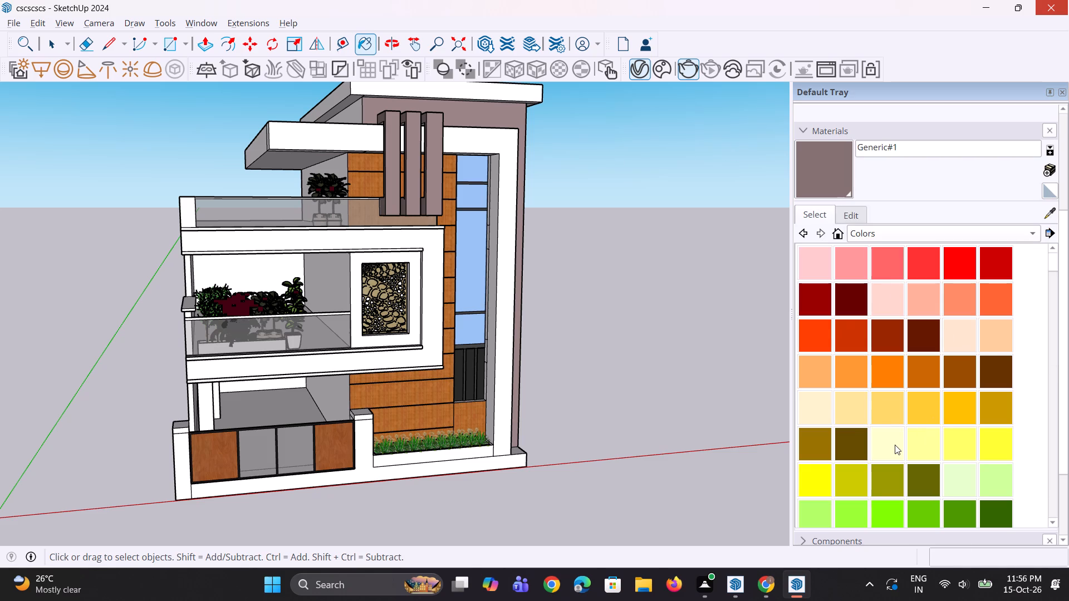
{"action": "left_click", "coordinate": [997, 332]}
{"action": "scroll", "coordinate": [408, 415], "scroll_direction": "up", "scroll_amount": 2}
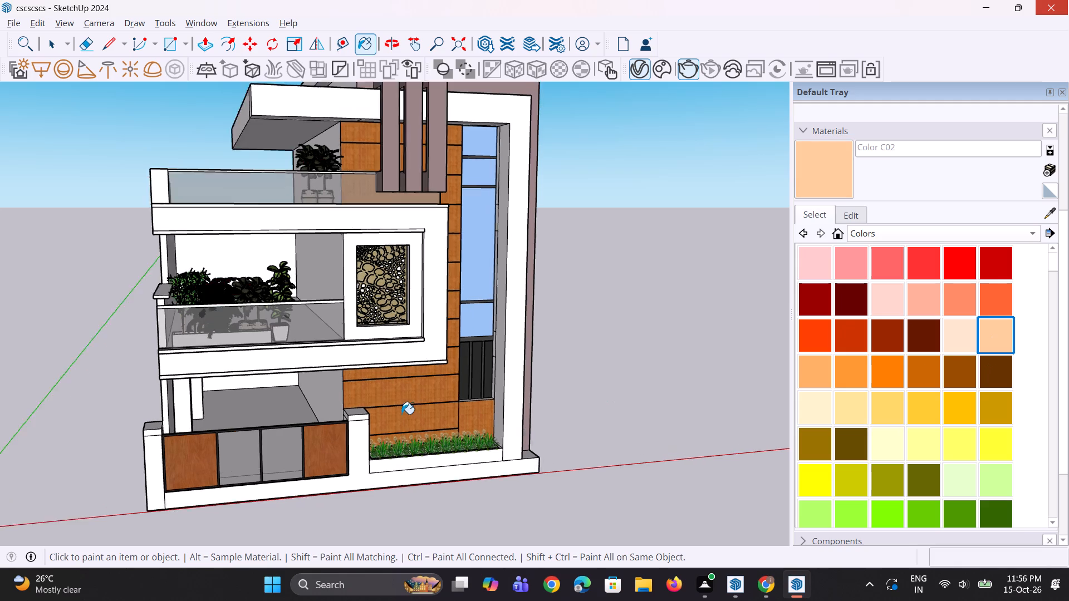
{"action": "scroll", "coordinate": [401, 414], "scroll_direction": "up", "scroll_amount": 1}
{"action": "scroll", "coordinate": [326, 417], "scroll_direction": "down", "scroll_amount": 3}
{"action": "scroll", "coordinate": [199, 293], "scroll_direction": "up", "scroll_amount": 3}
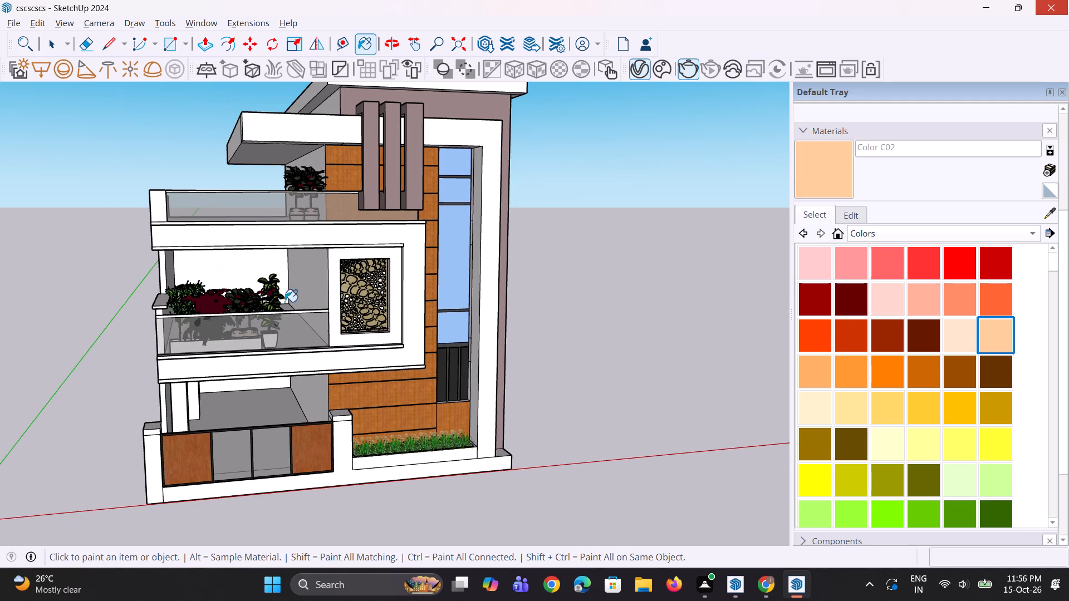
{"action": "left_click", "coordinate": [273, 275]}
{"action": "left_click", "coordinate": [314, 290]}
Paint the middle balcony's ceiling, its opposite side wall and its floor with Color C02.
{"action": "scroll", "coordinate": [314, 290], "scroll_direction": "up", "scroll_amount": 1}
{"action": "middle_click_drag", "start_coordinate": [323, 283], "coordinate": [335, 240]}
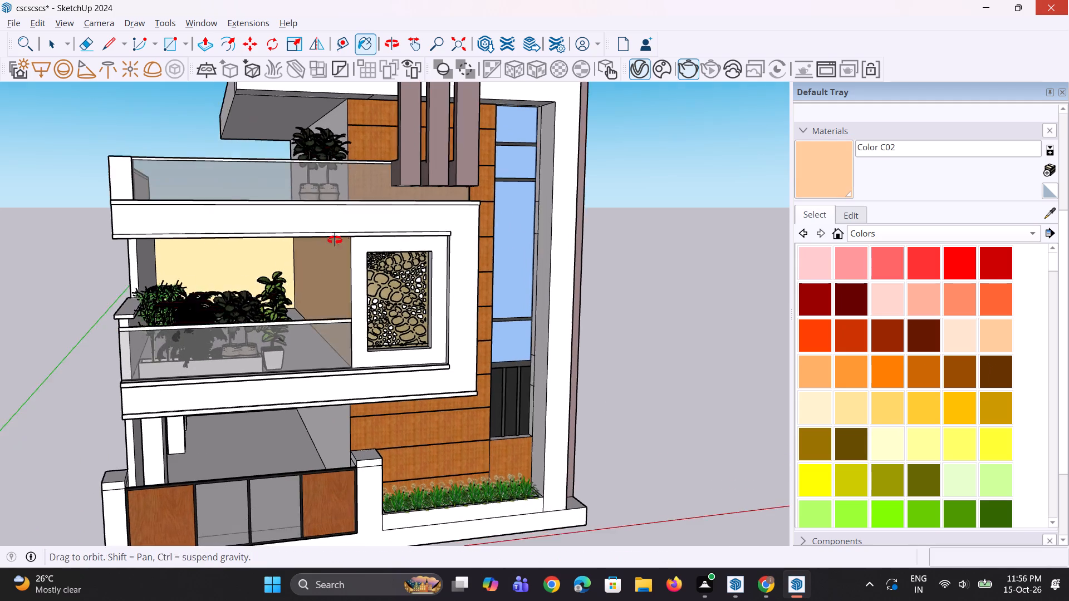
{"action": "middle_click_drag", "start_coordinate": [335, 240], "coordinate": [335, 224]}
{"action": "scroll", "coordinate": [317, 230], "scroll_direction": "up", "scroll_amount": 2}
{"action": "left_click", "coordinate": [297, 243]}
{"action": "middle_click_drag", "start_coordinate": [294, 245], "coordinate": [186, 289]}
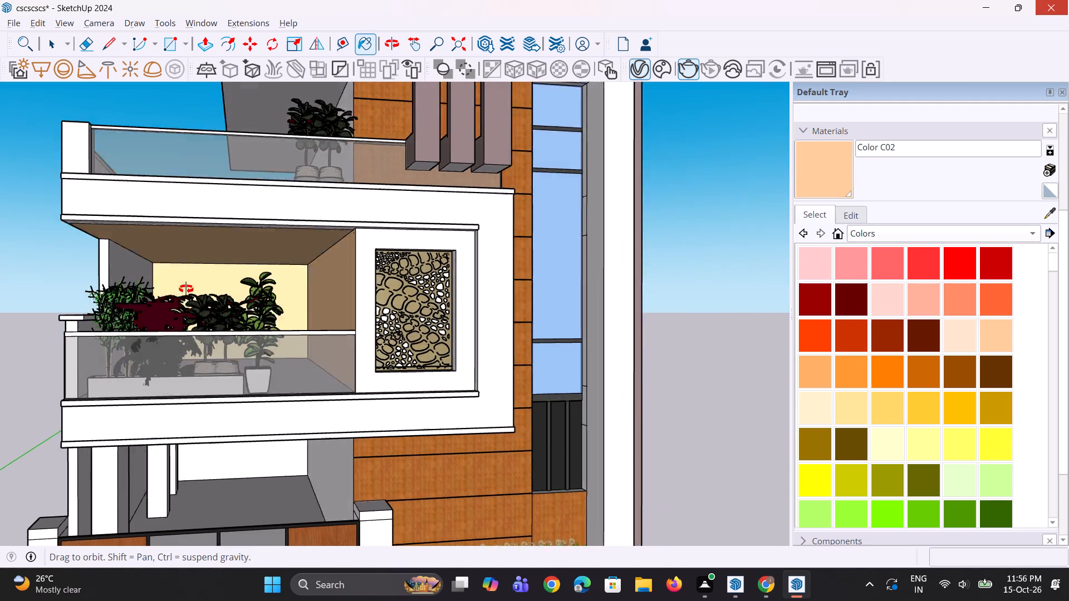
{"action": "middle_click_drag", "start_coordinate": [186, 289], "coordinate": [166, 292]}
{"action": "scroll", "coordinate": [168, 284], "scroll_direction": "up", "scroll_amount": 2}
{"action": "left_click", "coordinate": [174, 275]}
{"action": "middle_click_drag", "start_coordinate": [301, 323], "coordinate": [369, 332]}
{"action": "scroll", "coordinate": [362, 330], "scroll_direction": "down", "scroll_amount": 4}
{"action": "left_click", "coordinate": [331, 334]}
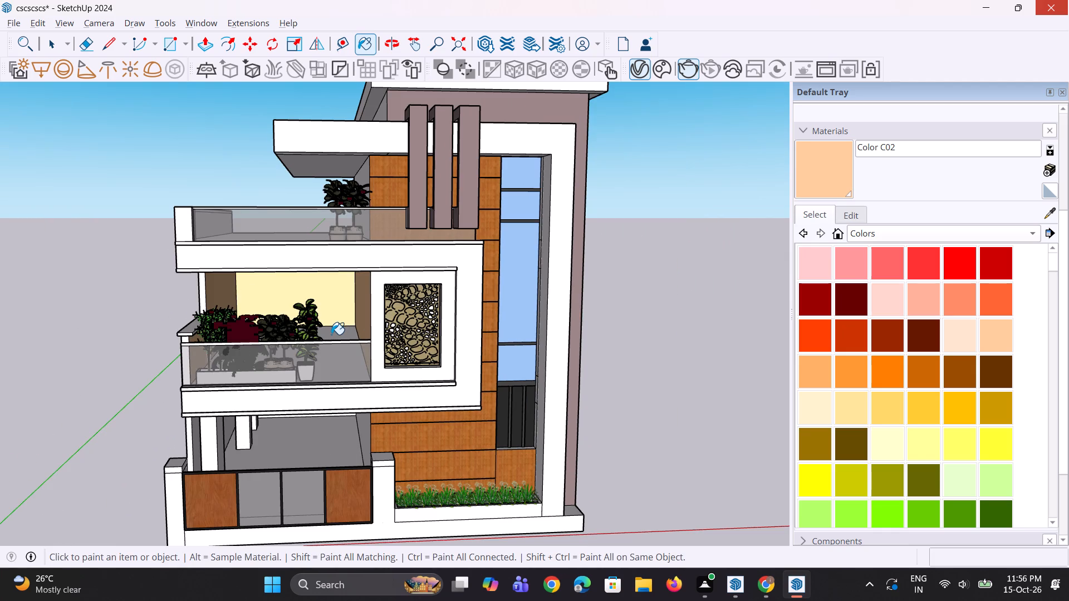
Paint the top terrace's side wall and the underside of the projecting roof slab with Color C02.
{"action": "scroll", "coordinate": [331, 334], "scroll_direction": "down", "scroll_amount": 3}
{"action": "middle_click_drag", "start_coordinate": [334, 324], "coordinate": [346, 293]}
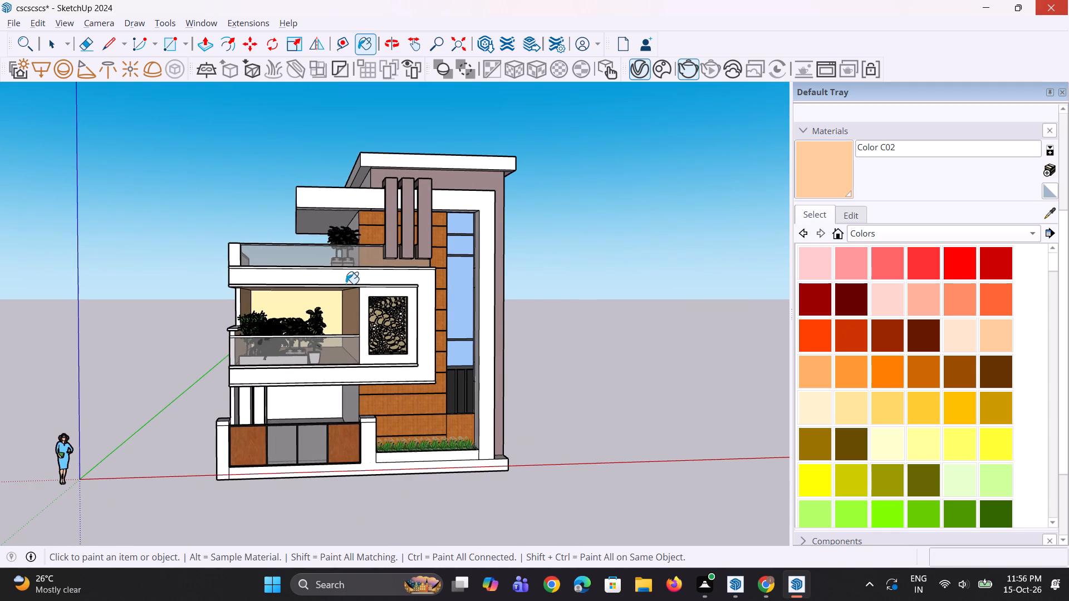
{"action": "scroll", "coordinate": [345, 237], "scroll_direction": "up", "scroll_amount": 8}
{"action": "left_click", "coordinate": [360, 220]}
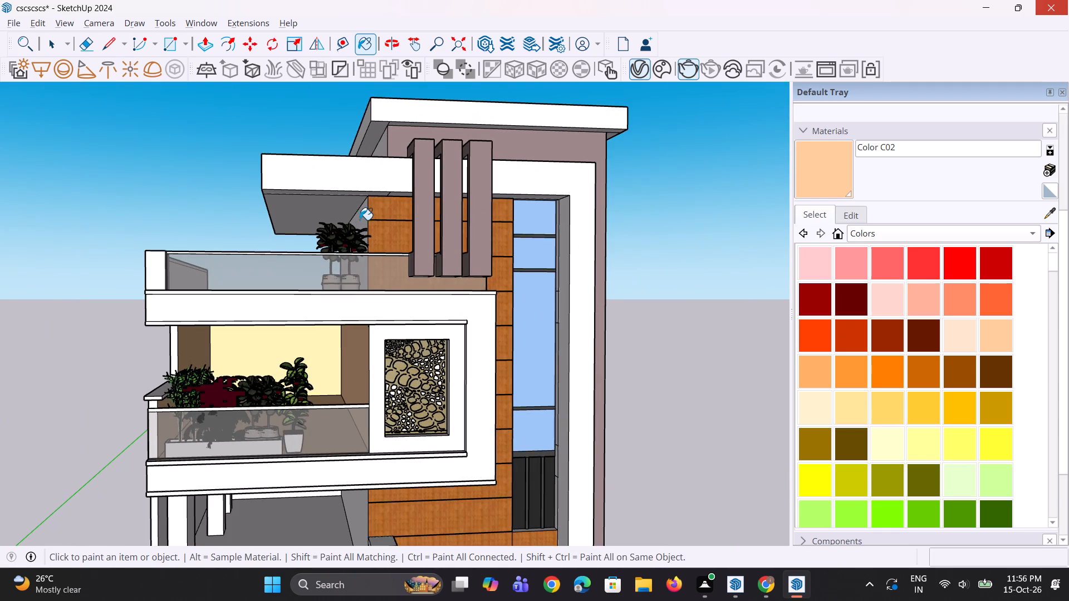
{"action": "left_click", "coordinate": [349, 210]}
{"action": "scroll", "coordinate": [311, 266], "scroll_direction": "down", "scroll_amount": 4}
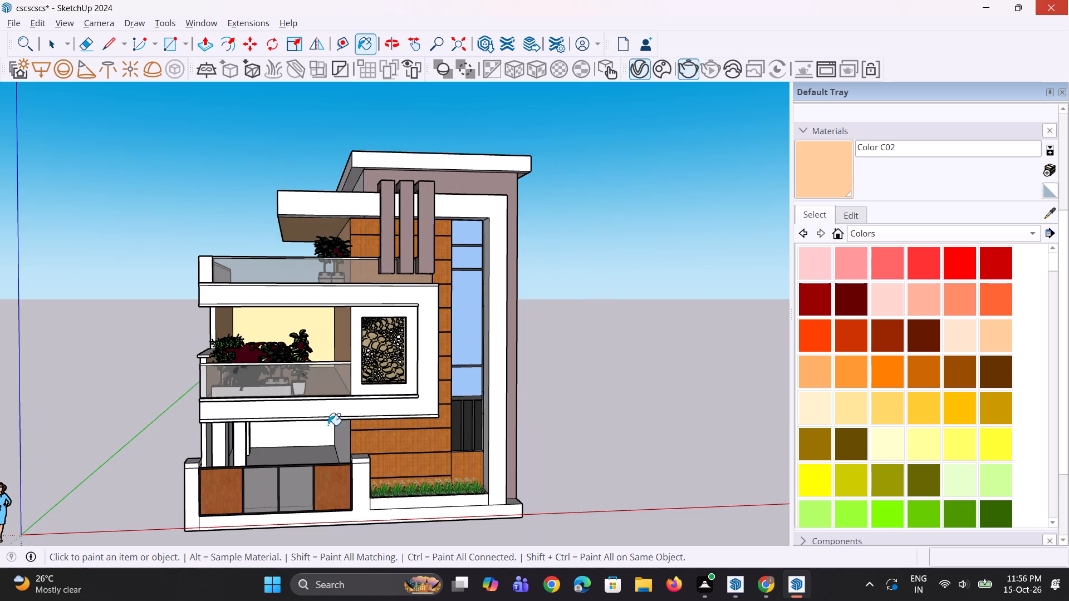
Paint the ground-floor porch's back wall and both side walls with Color C02.
{"action": "scroll", "coordinate": [328, 435], "scroll_direction": "up", "scroll_amount": 3}
{"action": "left_click", "coordinate": [342, 440]}
{"action": "left_click", "coordinate": [313, 430]}
{"action": "scroll", "coordinate": [312, 430], "scroll_direction": "down", "scroll_amount": 3}
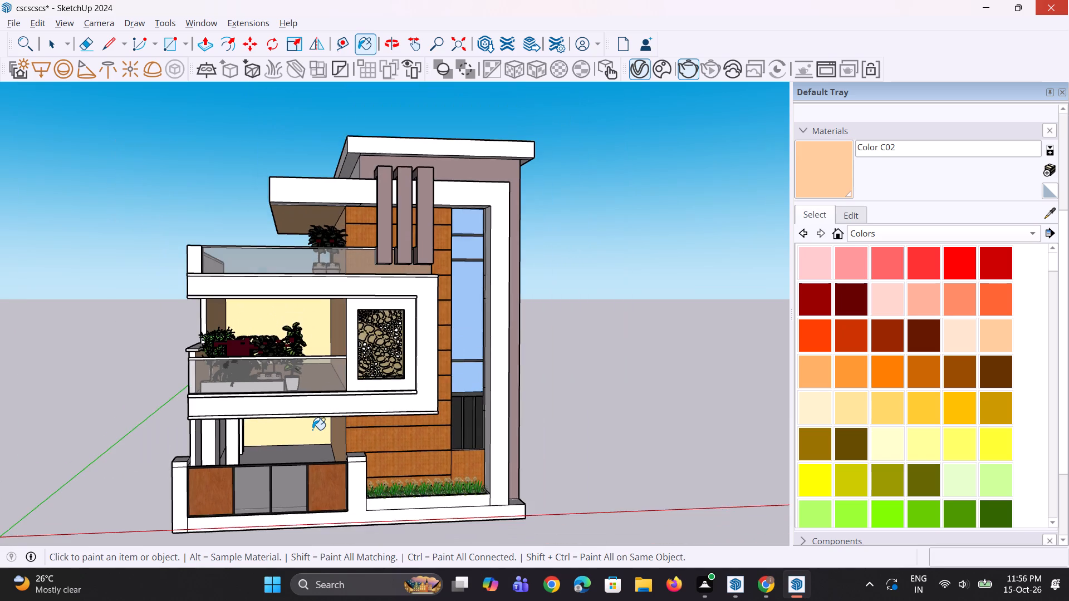
{"action": "scroll", "coordinate": [305, 435], "scroll_direction": "up", "scroll_amount": 3}
{"action": "scroll", "coordinate": [233, 441], "scroll_direction": "up", "scroll_amount": 2}
{"action": "left_click", "coordinate": [168, 440]}
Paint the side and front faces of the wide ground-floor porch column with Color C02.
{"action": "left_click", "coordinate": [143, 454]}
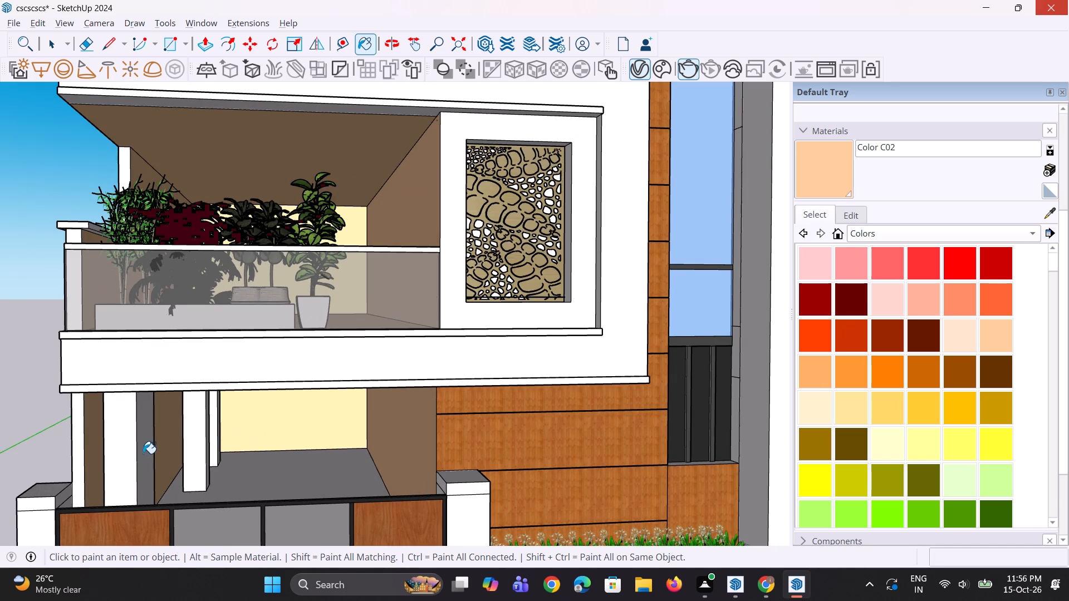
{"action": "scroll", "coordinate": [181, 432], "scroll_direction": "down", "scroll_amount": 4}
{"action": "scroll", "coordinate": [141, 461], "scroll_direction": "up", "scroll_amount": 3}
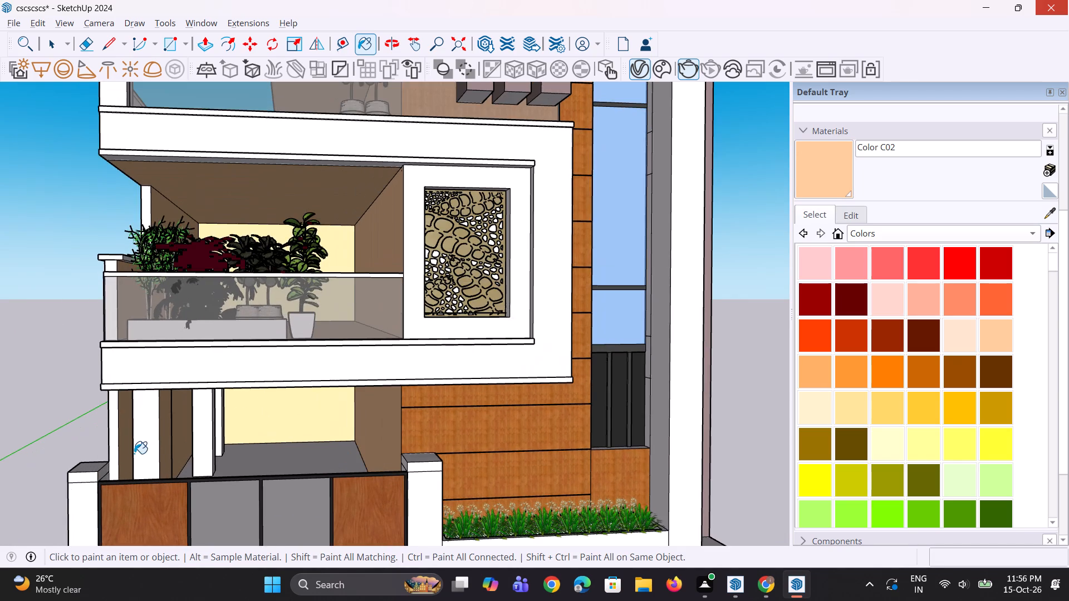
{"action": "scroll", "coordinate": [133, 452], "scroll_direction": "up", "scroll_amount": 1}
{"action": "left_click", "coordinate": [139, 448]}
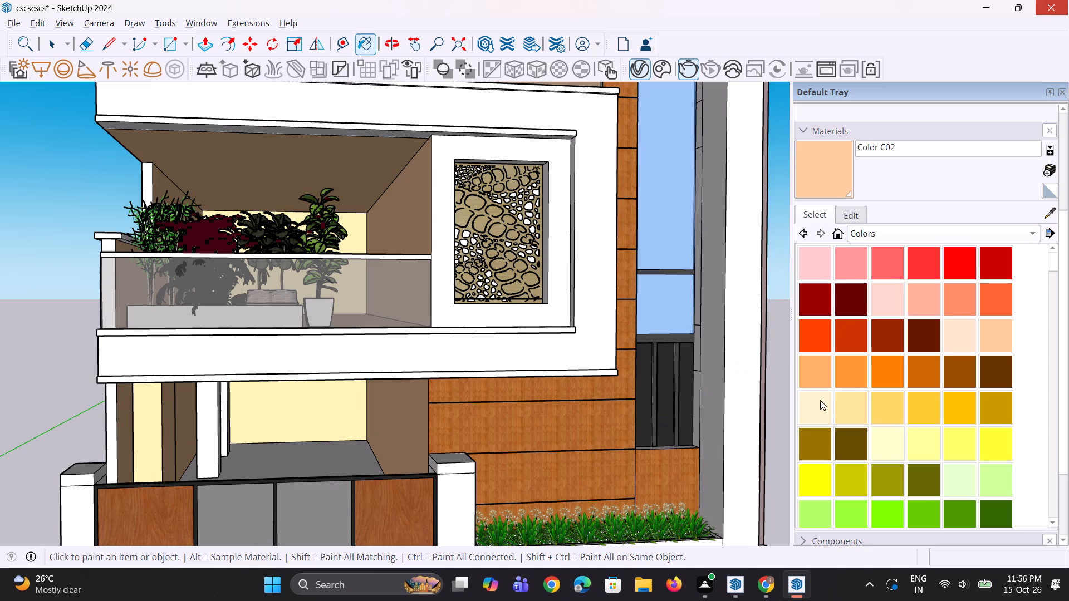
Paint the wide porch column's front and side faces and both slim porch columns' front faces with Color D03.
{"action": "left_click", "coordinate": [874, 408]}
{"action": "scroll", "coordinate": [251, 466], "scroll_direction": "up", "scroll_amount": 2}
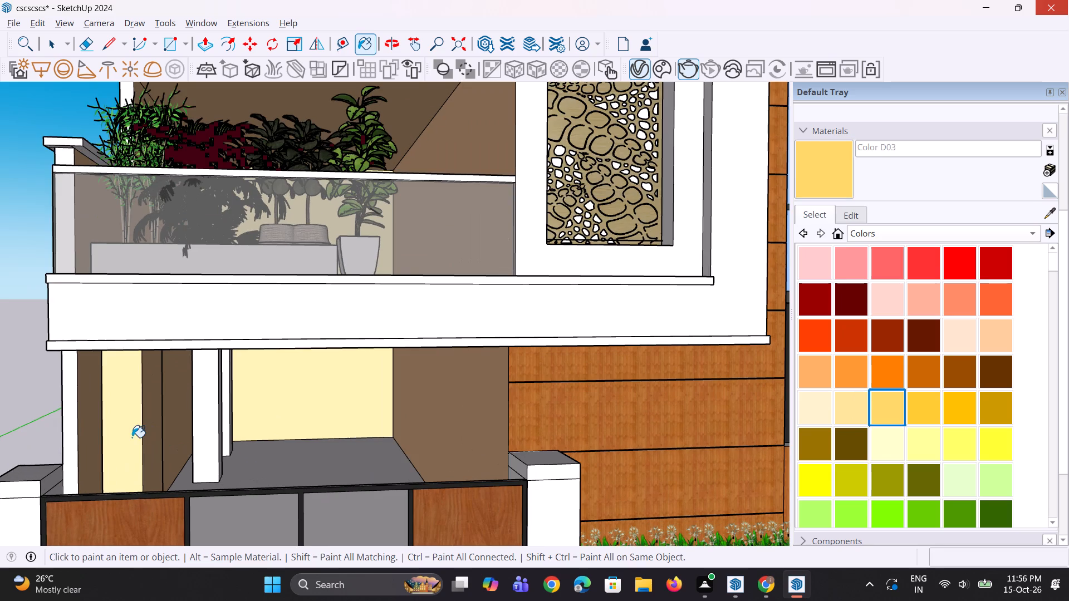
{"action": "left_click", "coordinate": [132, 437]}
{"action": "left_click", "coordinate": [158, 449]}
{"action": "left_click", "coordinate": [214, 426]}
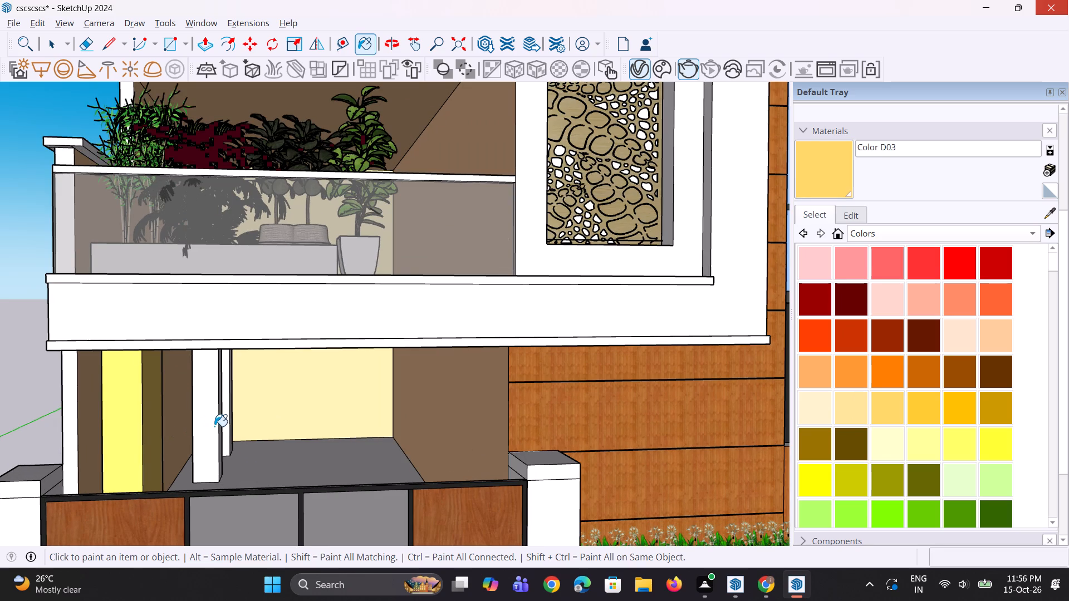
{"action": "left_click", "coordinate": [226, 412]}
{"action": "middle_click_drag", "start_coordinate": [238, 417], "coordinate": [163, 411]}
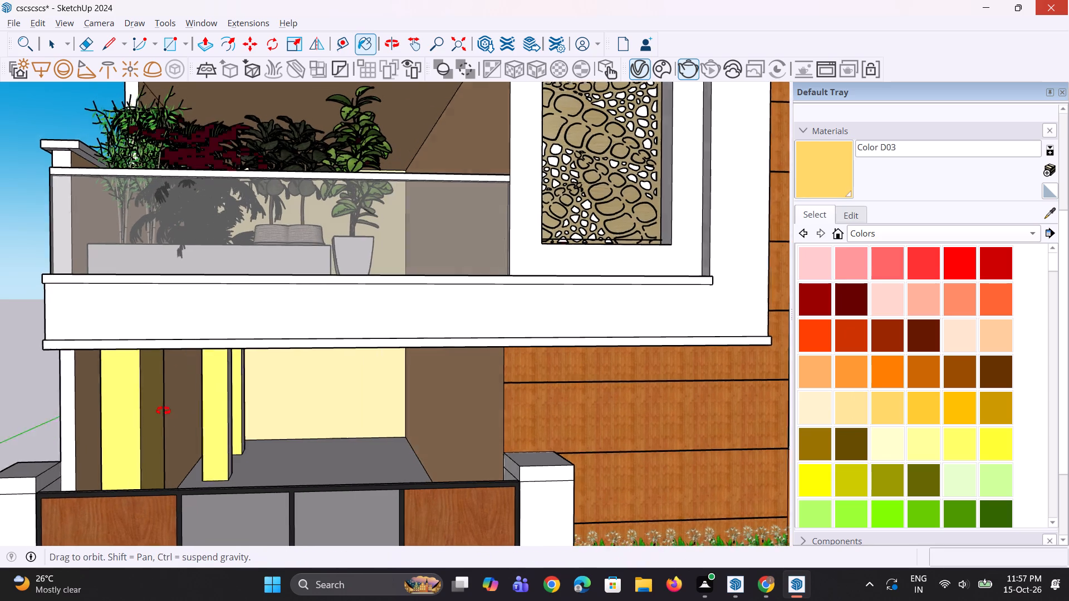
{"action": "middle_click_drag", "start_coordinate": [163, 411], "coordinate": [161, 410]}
Paint the side faces of the two slim ground-floor porch columns with Color D03.
{"action": "scroll", "coordinate": [251, 401], "scroll_direction": "up", "scroll_amount": 2}
{"action": "left_click", "coordinate": [291, 413]}
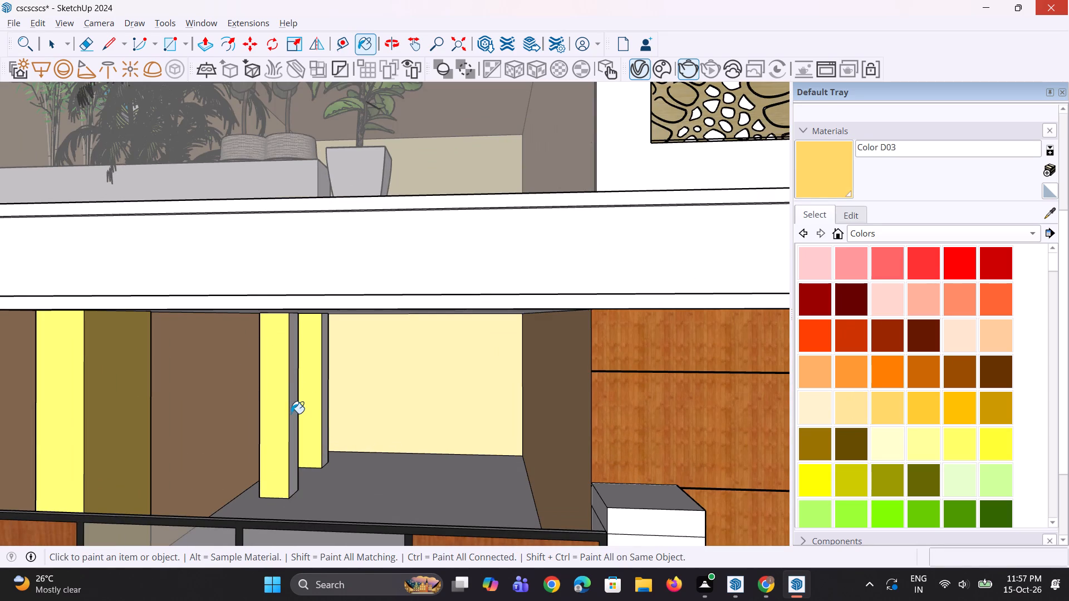
{"action": "scroll", "coordinate": [316, 413], "scroll_direction": "up", "scroll_amount": 5}
{"action": "left_click", "coordinate": [329, 416]}
{"action": "scroll", "coordinate": [332, 418], "scroll_direction": "down", "scroll_amount": 5}
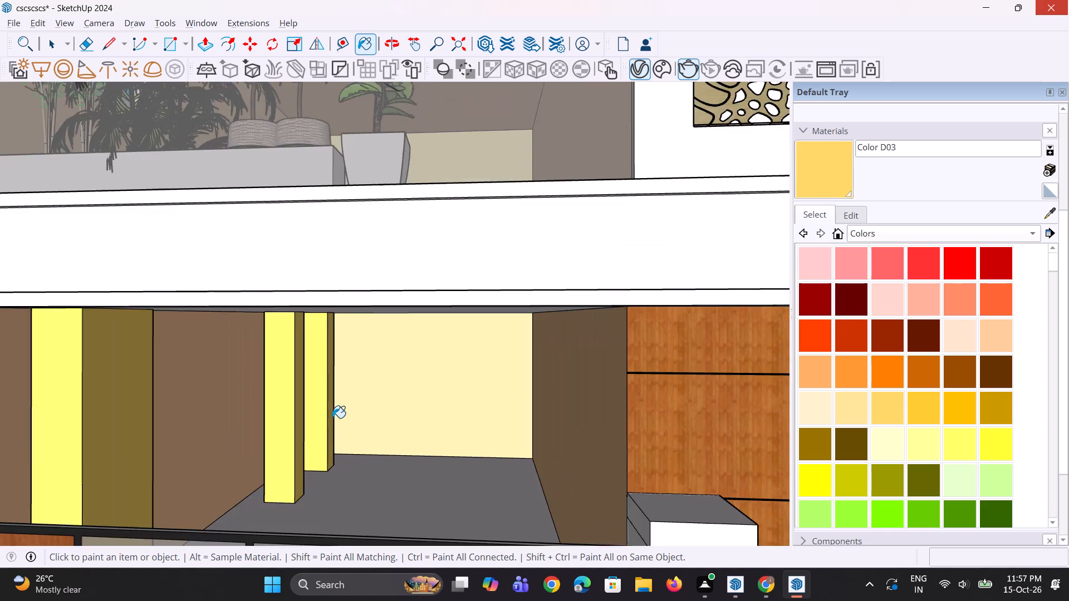
{"action": "scroll", "coordinate": [332, 418], "scroll_direction": "down", "scroll_amount": 5}
{"action": "middle_click_drag", "start_coordinate": [341, 415], "coordinate": [413, 416]}
{"action": "scroll", "coordinate": [413, 416], "scroll_direction": "down", "scroll_amount": 3}
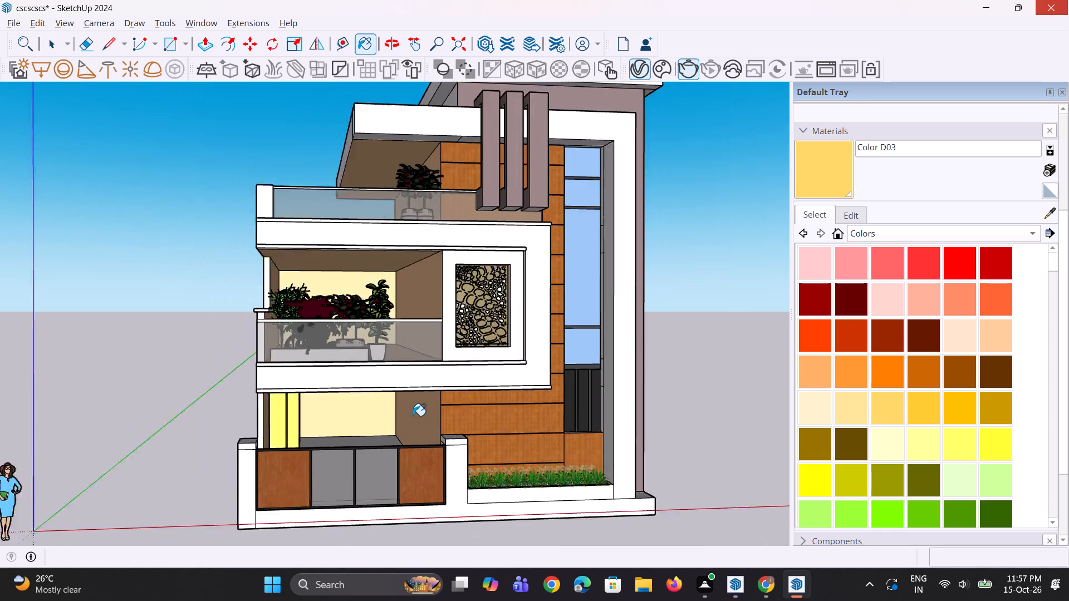
{"action": "scroll", "coordinate": [413, 416], "scroll_direction": "down", "scroll_amount": 4}
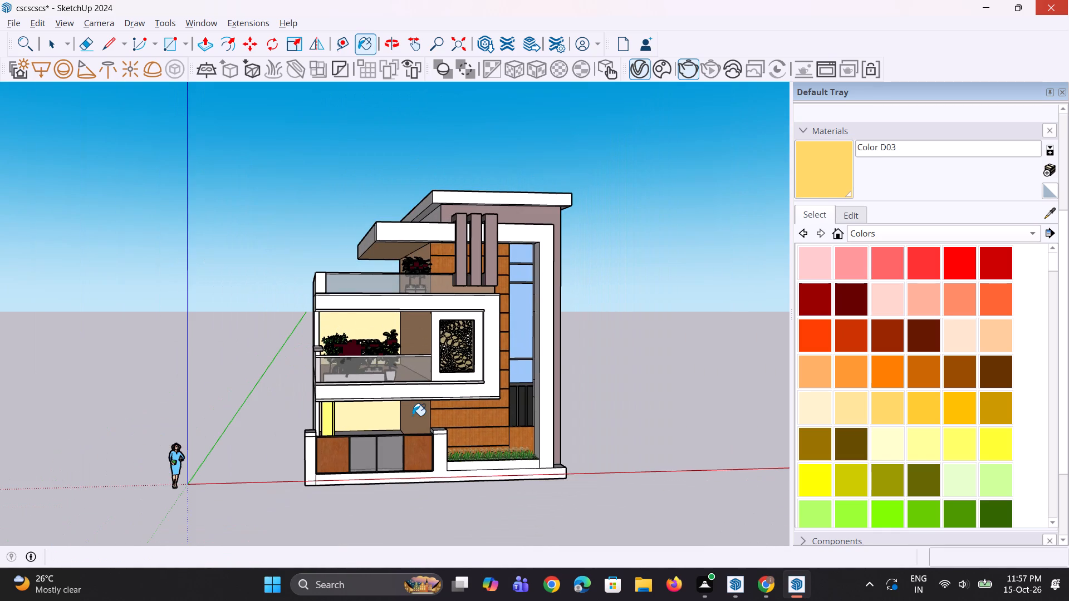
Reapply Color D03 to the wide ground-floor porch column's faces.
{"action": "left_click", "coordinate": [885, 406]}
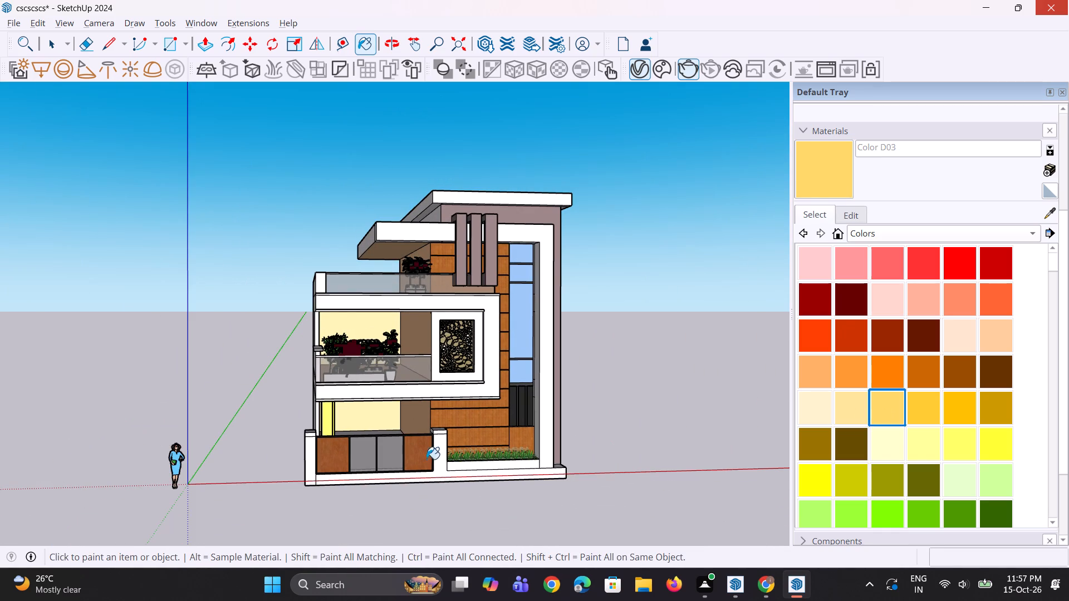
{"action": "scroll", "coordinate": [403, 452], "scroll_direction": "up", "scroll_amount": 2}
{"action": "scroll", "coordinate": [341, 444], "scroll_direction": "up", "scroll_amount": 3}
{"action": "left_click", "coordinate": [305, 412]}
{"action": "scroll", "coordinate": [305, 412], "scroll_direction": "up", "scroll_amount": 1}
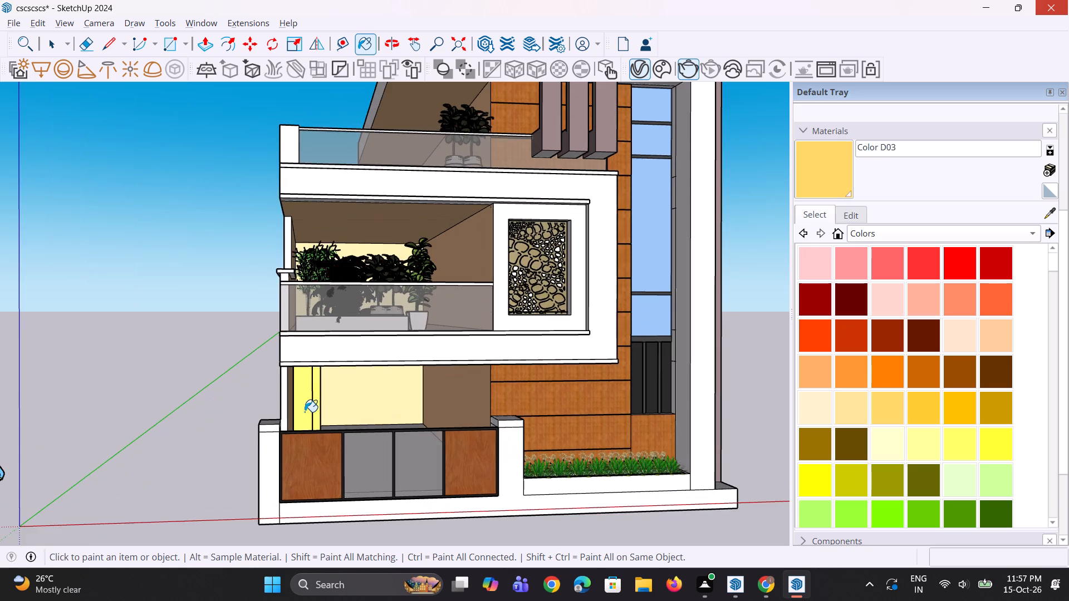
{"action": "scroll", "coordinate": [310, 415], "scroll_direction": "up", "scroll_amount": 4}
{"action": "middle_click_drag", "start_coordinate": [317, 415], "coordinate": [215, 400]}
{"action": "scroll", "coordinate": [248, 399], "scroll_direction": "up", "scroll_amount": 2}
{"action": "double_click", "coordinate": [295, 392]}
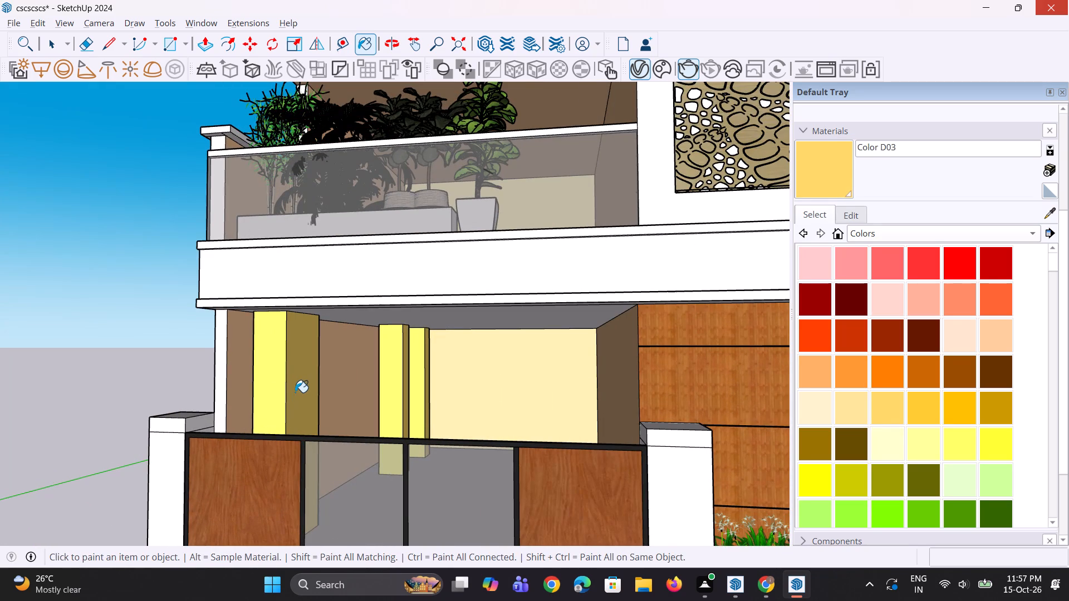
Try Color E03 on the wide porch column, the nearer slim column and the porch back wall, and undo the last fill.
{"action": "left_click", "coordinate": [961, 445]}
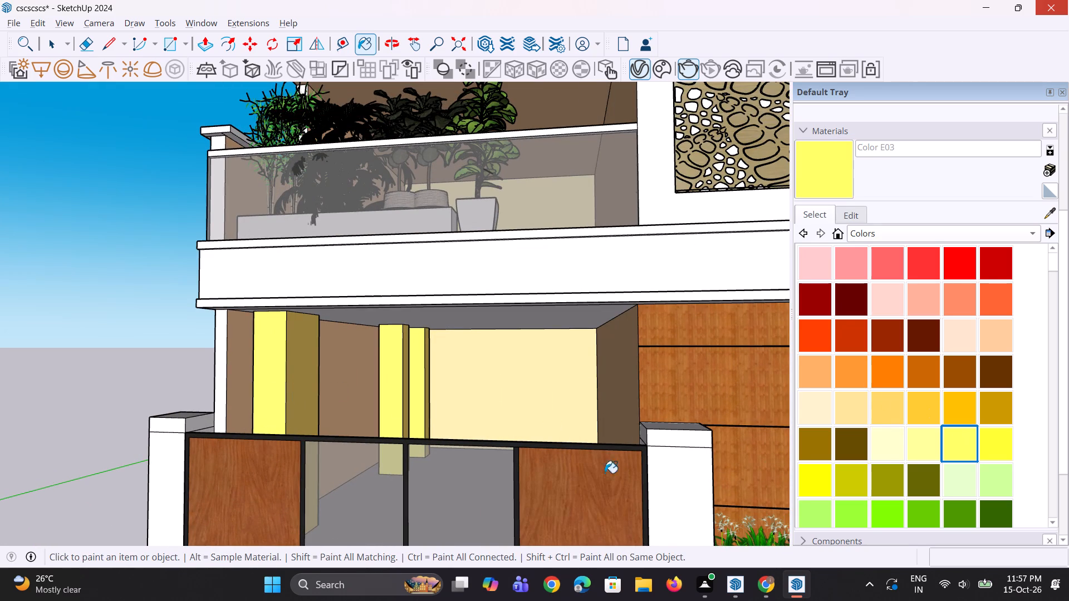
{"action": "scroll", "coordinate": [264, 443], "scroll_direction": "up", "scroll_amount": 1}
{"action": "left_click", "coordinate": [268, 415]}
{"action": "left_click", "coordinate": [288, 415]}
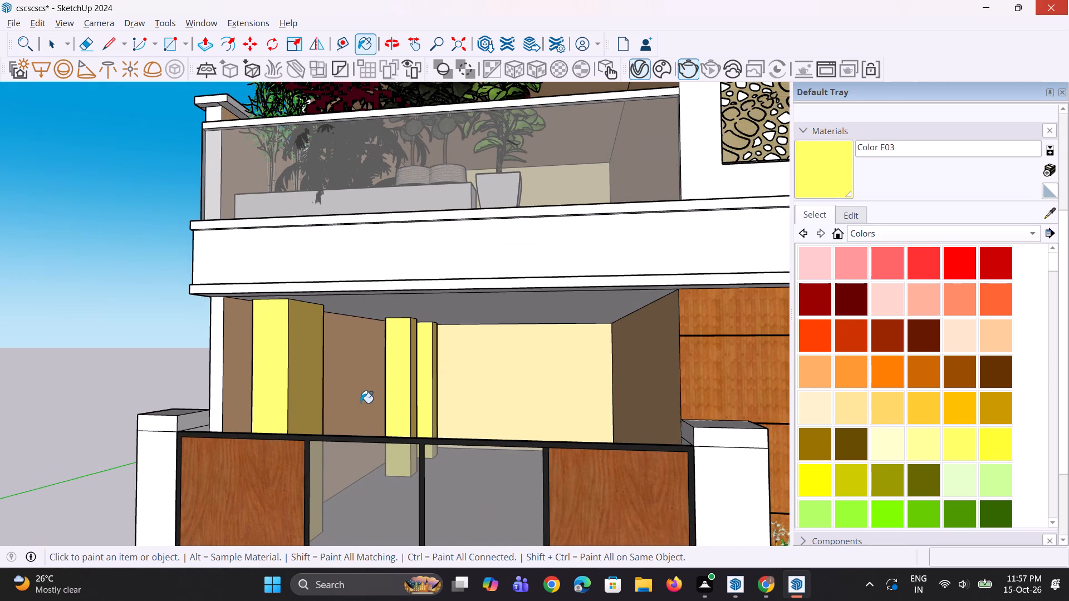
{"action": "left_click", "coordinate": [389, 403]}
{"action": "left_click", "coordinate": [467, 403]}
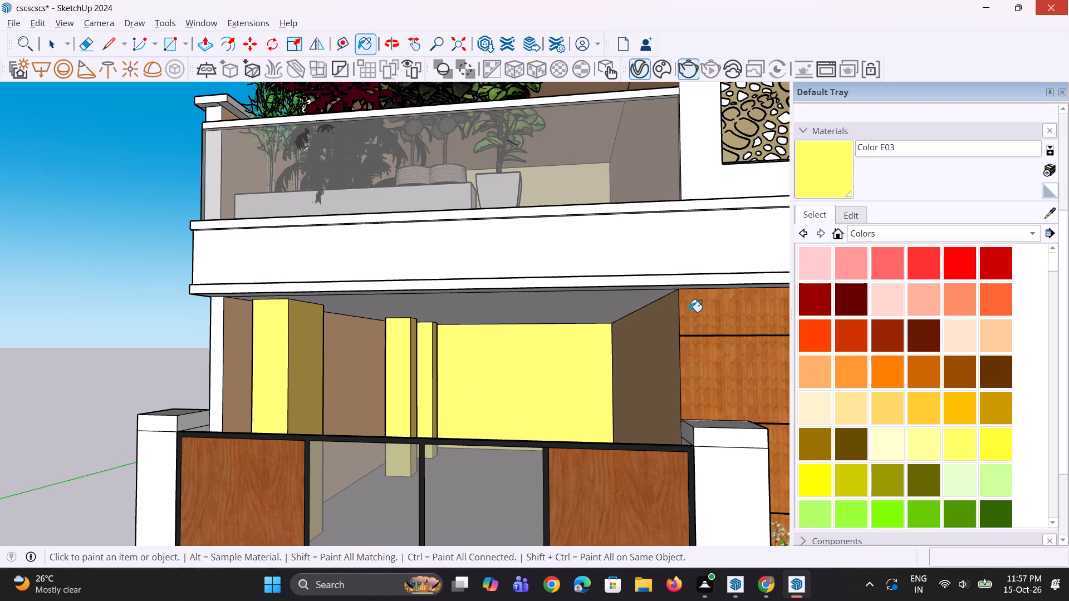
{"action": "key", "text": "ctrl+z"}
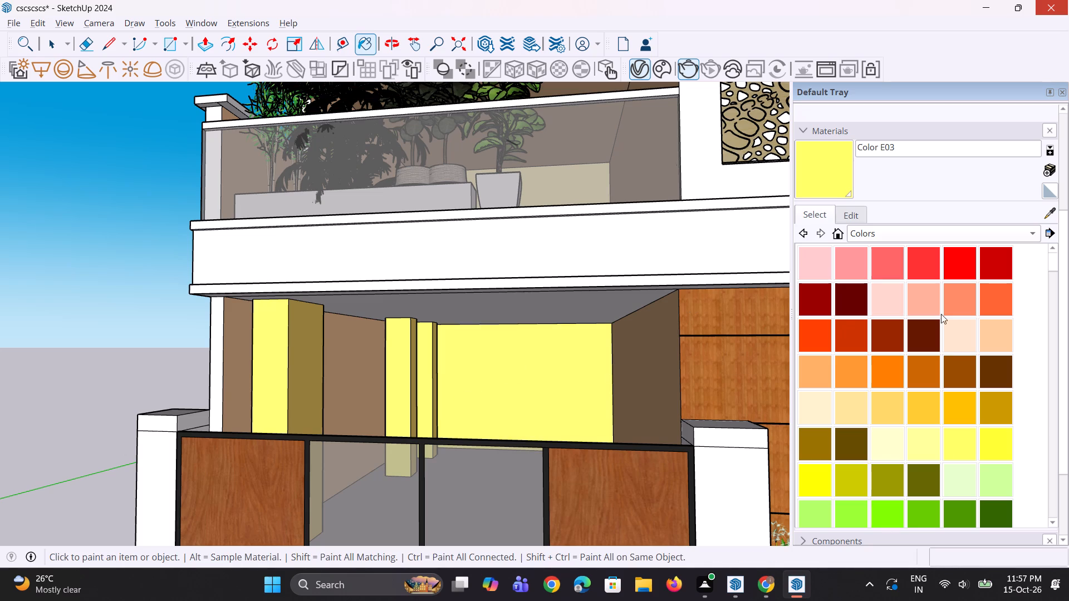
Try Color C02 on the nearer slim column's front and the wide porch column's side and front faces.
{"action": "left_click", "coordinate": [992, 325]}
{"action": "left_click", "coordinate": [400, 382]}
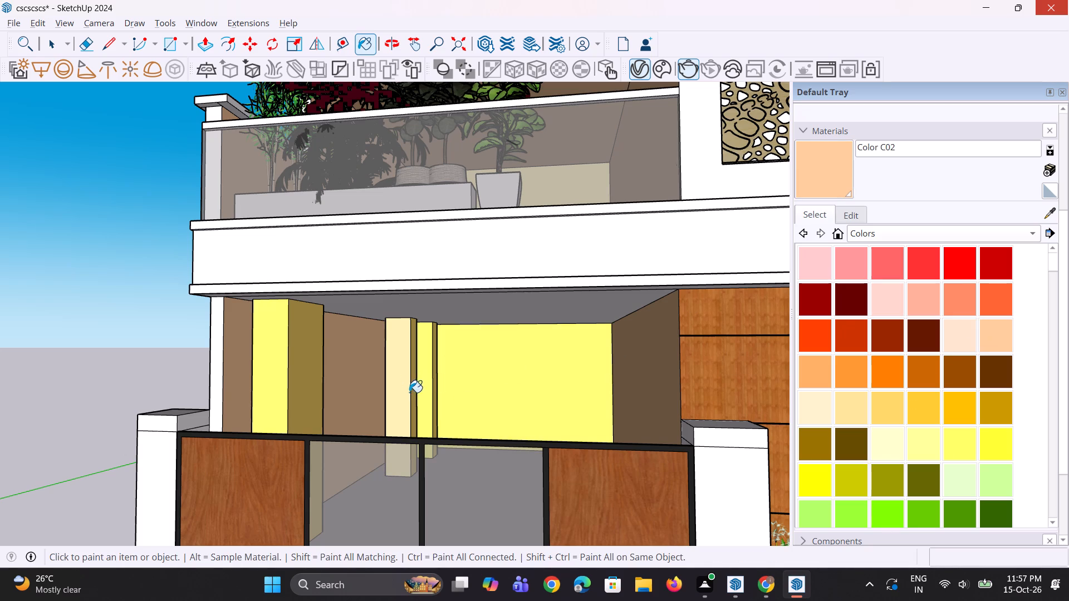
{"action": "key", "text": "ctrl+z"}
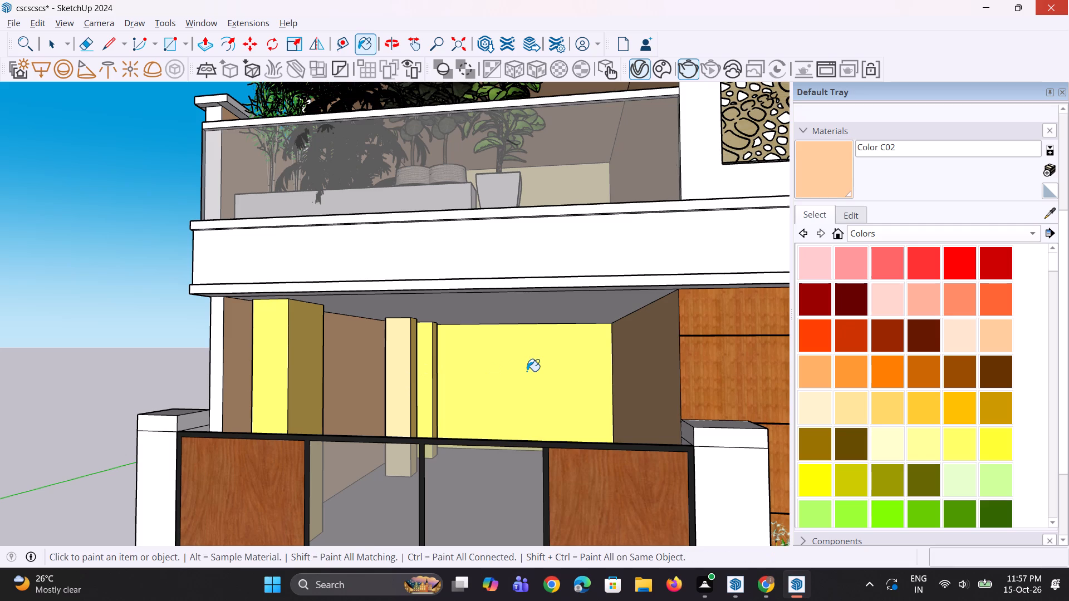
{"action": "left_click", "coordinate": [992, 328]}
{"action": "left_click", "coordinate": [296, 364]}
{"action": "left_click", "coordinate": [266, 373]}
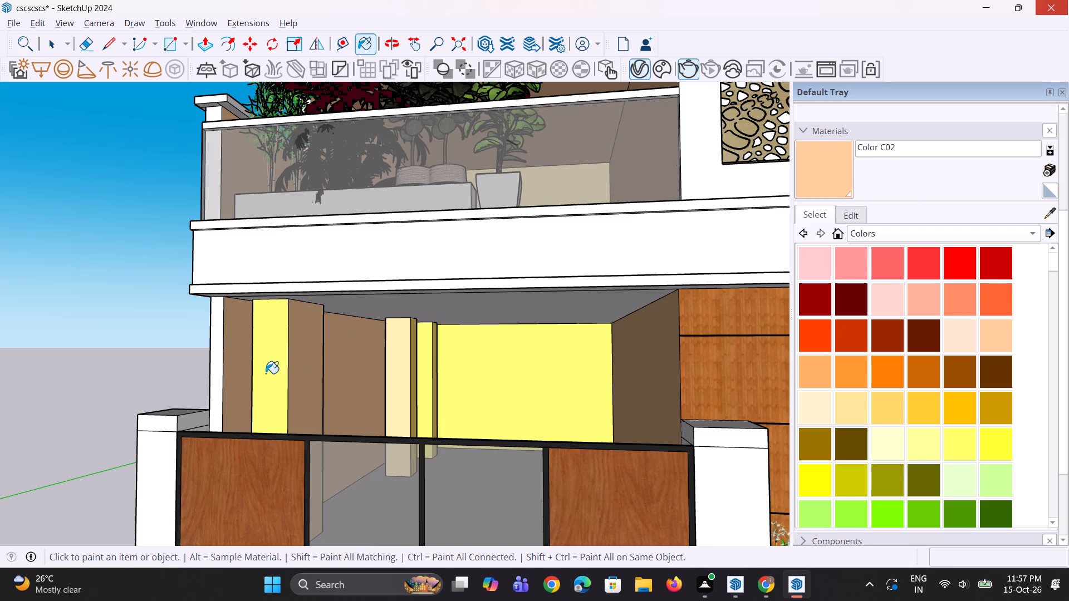
Paint the wide porch column, the nearer slim column and the farther slim column's front face with Color C03.
{"action": "scroll", "coordinate": [401, 364], "scroll_direction": "up", "scroll_amount": 1}
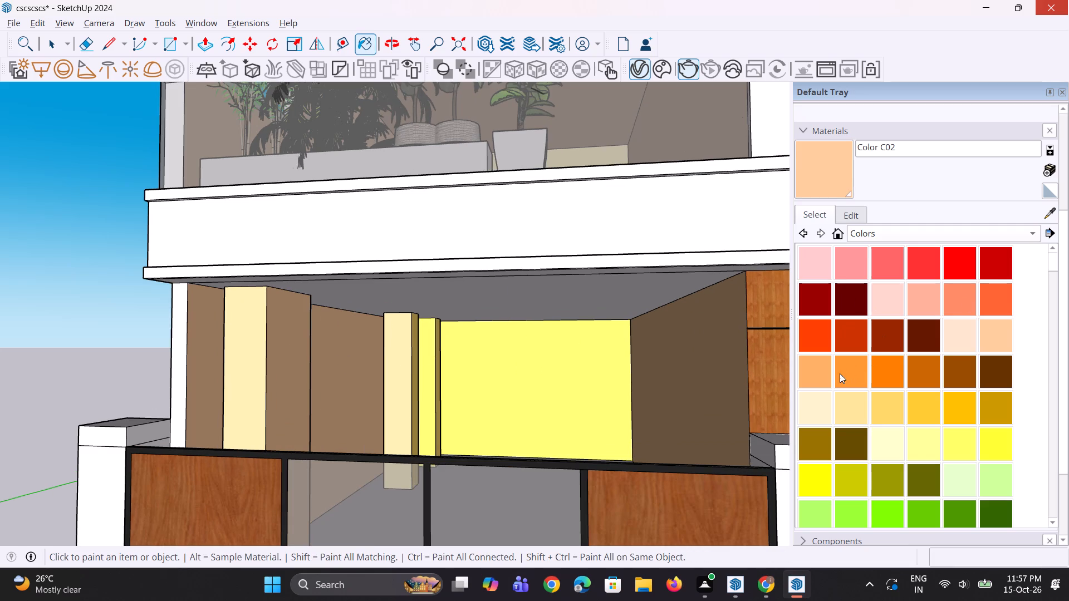
{"action": "left_click", "coordinate": [813, 375]}
{"action": "left_click", "coordinate": [253, 385]}
{"action": "left_click", "coordinate": [286, 393]}
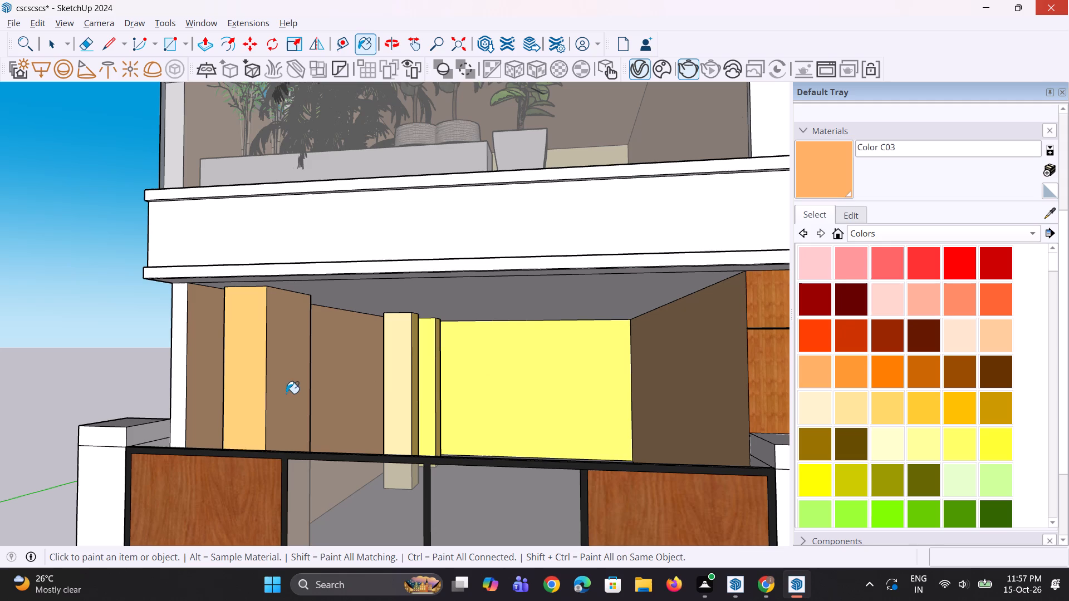
{"action": "left_click", "coordinate": [400, 385]}
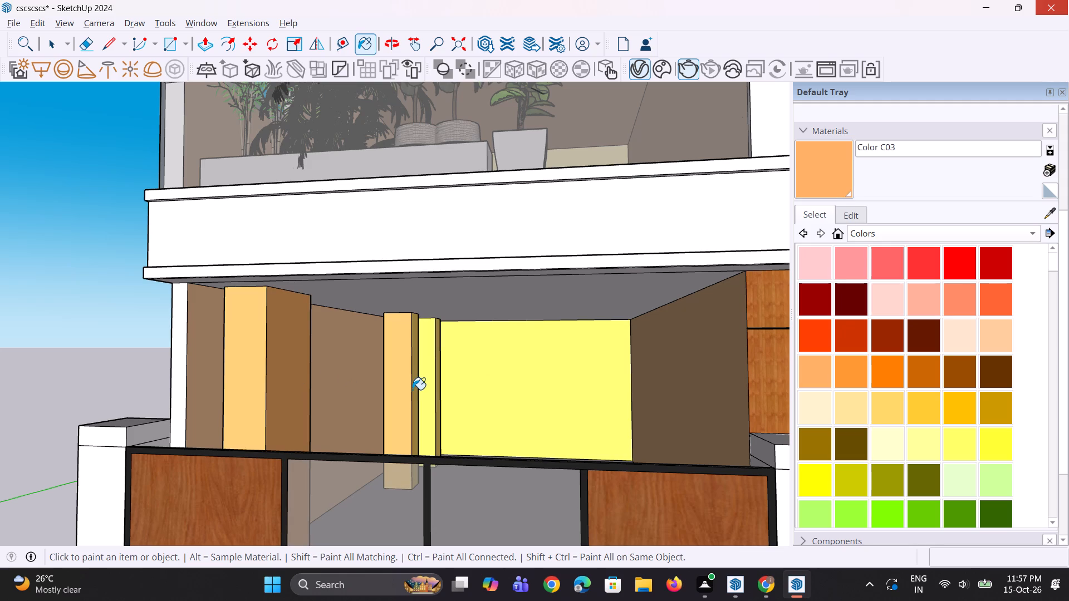
{"action": "left_click", "coordinate": [413, 390]}
{"action": "left_click", "coordinate": [430, 389]}
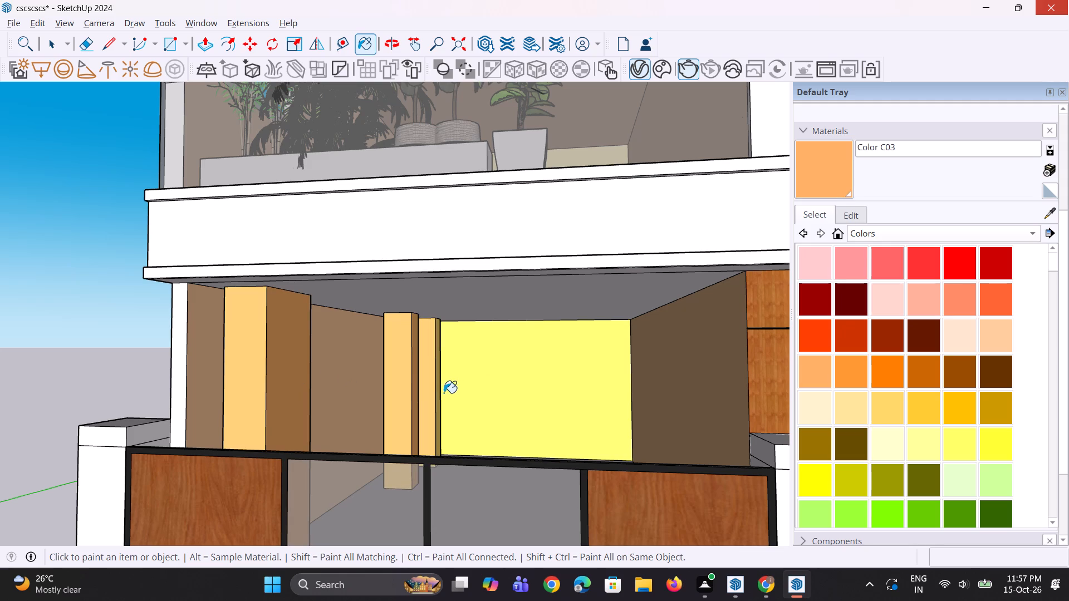
Paint the ground-floor porch's back wall with Color C02.
{"action": "left_click", "coordinate": [1000, 339]}
{"action": "left_click", "coordinate": [584, 384]}
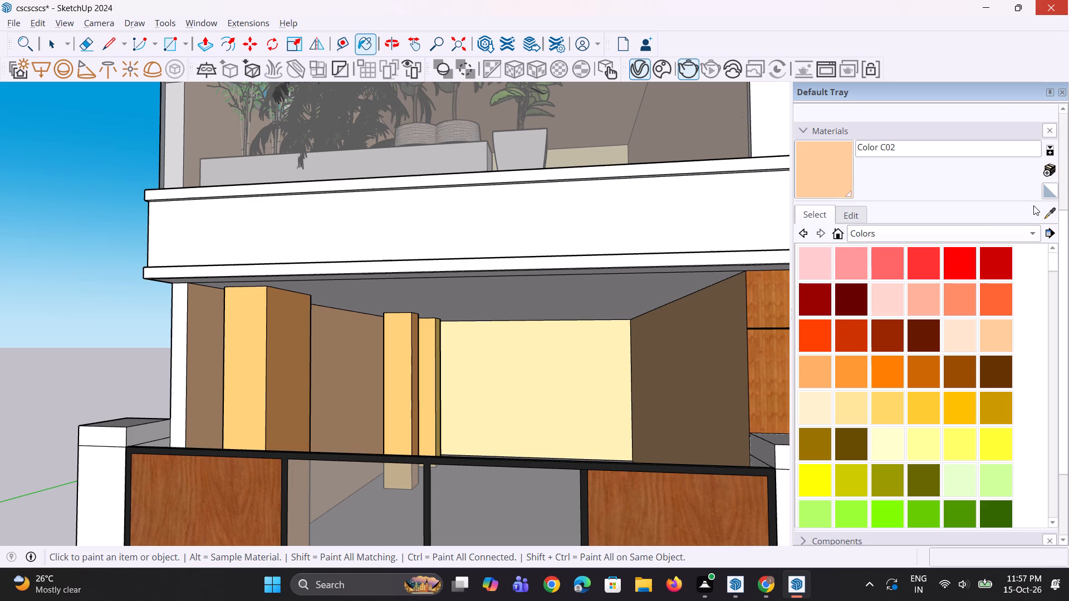
Sample the porch side wall's material and apply it to the porch's back wall and ceiling.
{"action": "left_click", "coordinate": [1054, 214]}
{"action": "left_click", "coordinate": [673, 368]}
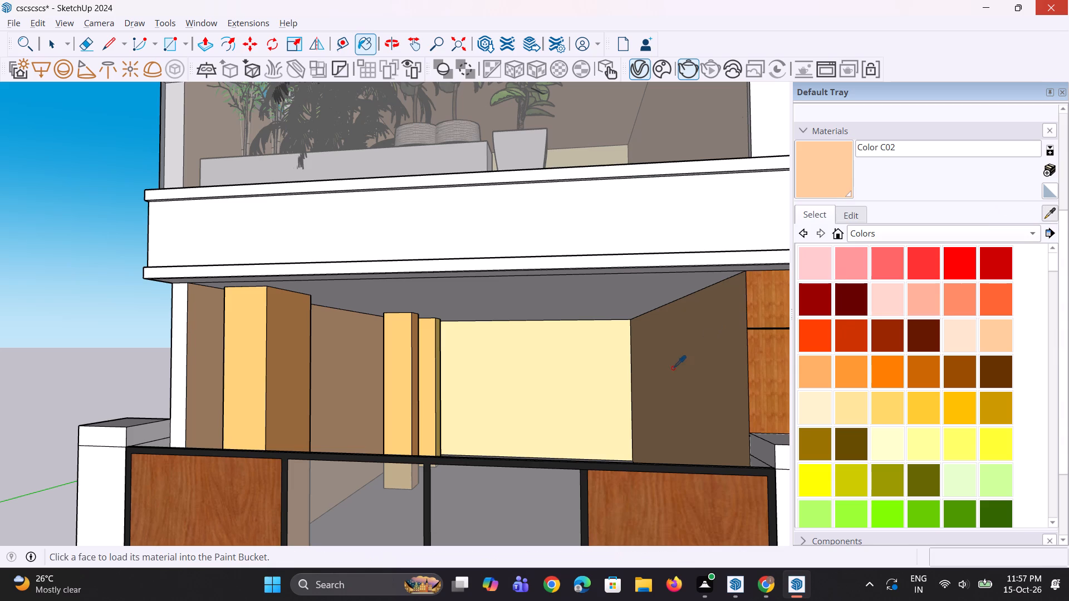
{"action": "left_click", "coordinate": [585, 382]}
{"action": "left_click", "coordinate": [570, 324]}
{"action": "double_click", "coordinate": [574, 307]}
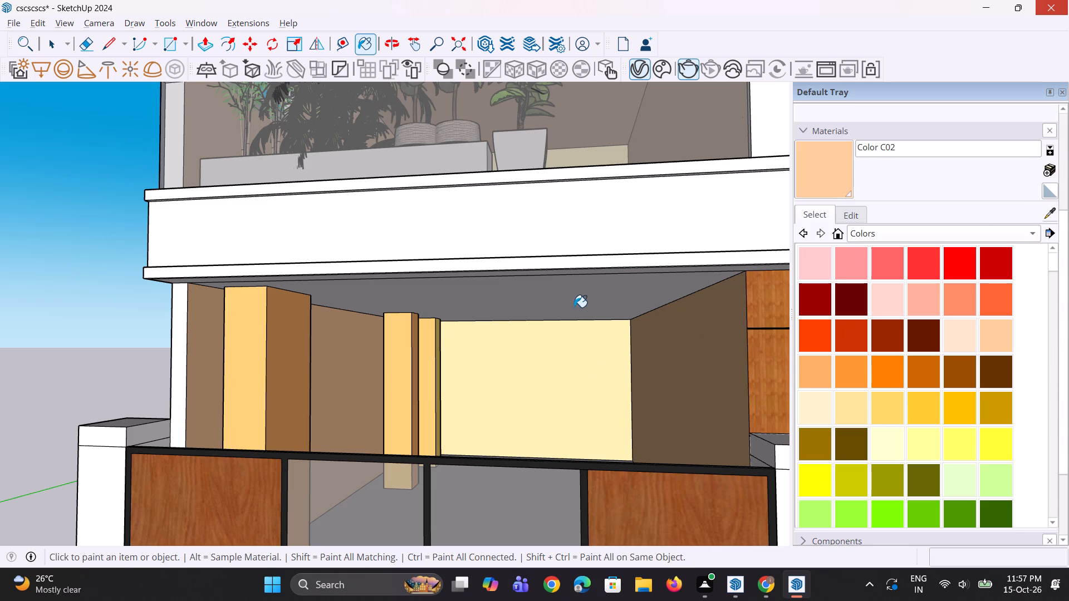
Examine the painted porch columns, walls and ceiling up close and against the whole facade.
{"action": "scroll", "coordinate": [434, 358], "scroll_direction": "up", "scroll_amount": 2}
{"action": "middle_click_drag", "start_coordinate": [455, 364], "coordinate": [370, 373]}
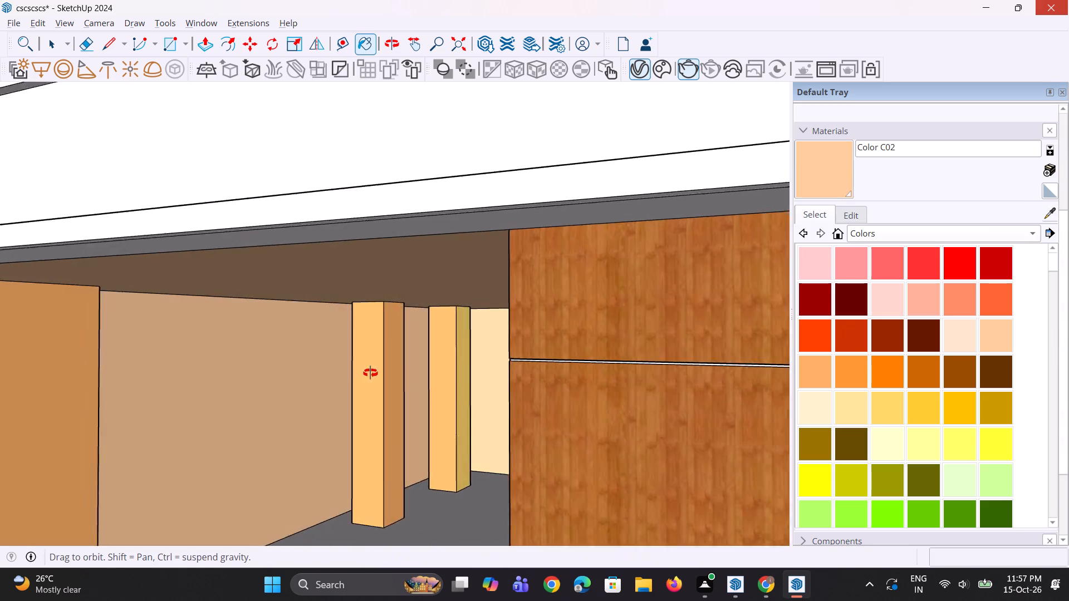
{"action": "middle_click_drag", "start_coordinate": [370, 373], "coordinate": [433, 359]}
{"action": "scroll", "coordinate": [444, 356], "scroll_direction": "down", "scroll_amount": 10}
{"action": "scroll", "coordinate": [429, 357], "scroll_direction": "up", "scroll_amount": 1}
{"action": "middle_click_drag", "start_coordinate": [430, 358], "coordinate": [488, 386]}
{"action": "scroll", "coordinate": [484, 397], "scroll_direction": "down", "scroll_amount": 5}
{"action": "scroll", "coordinate": [610, 331], "scroll_direction": "up", "scroll_amount": 4}
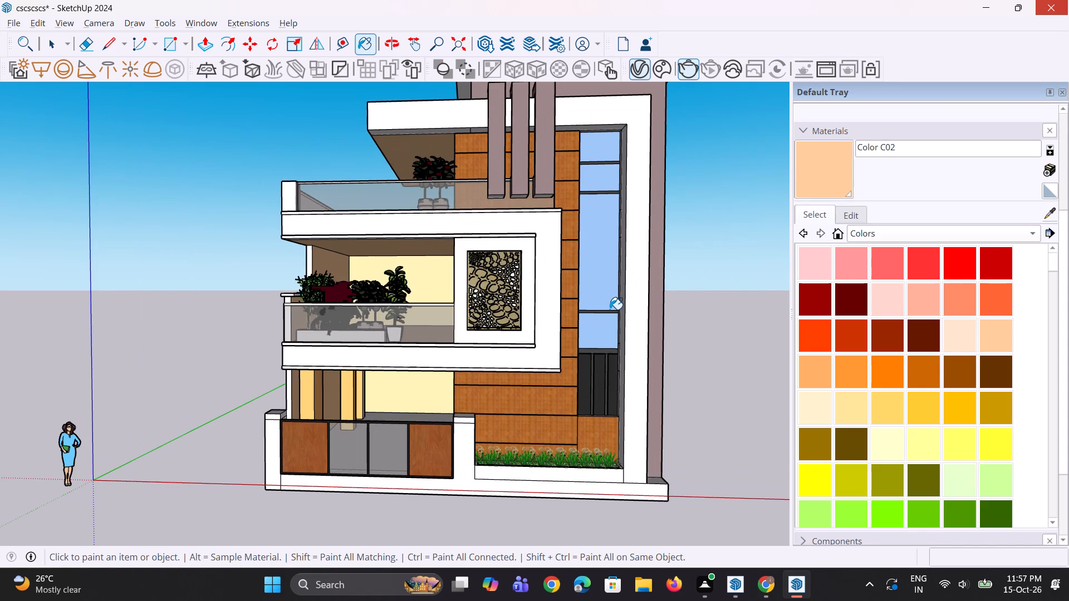
Save the building model.
{"action": "key", "text": "ctrl+s"}
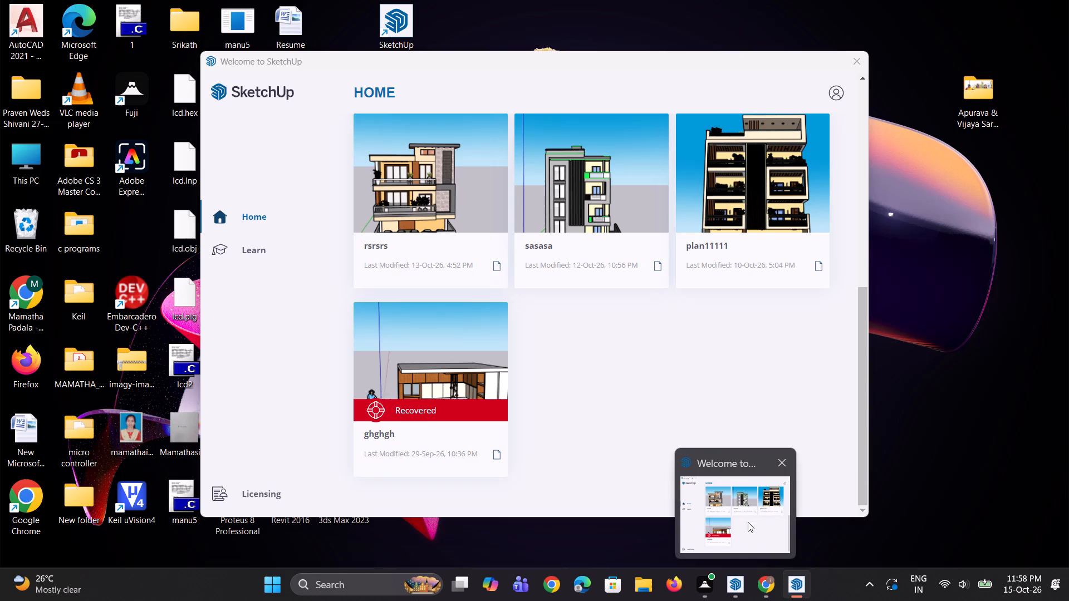
Examine the coloured facade from the front and leave the Paint Bucket for the Select tool.
{"action": "scroll", "coordinate": [367, 418], "scroll_direction": "down", "scroll_amount": 4}
{"action": "middle_click_drag", "start_coordinate": [379, 413], "coordinate": [399, 412]}
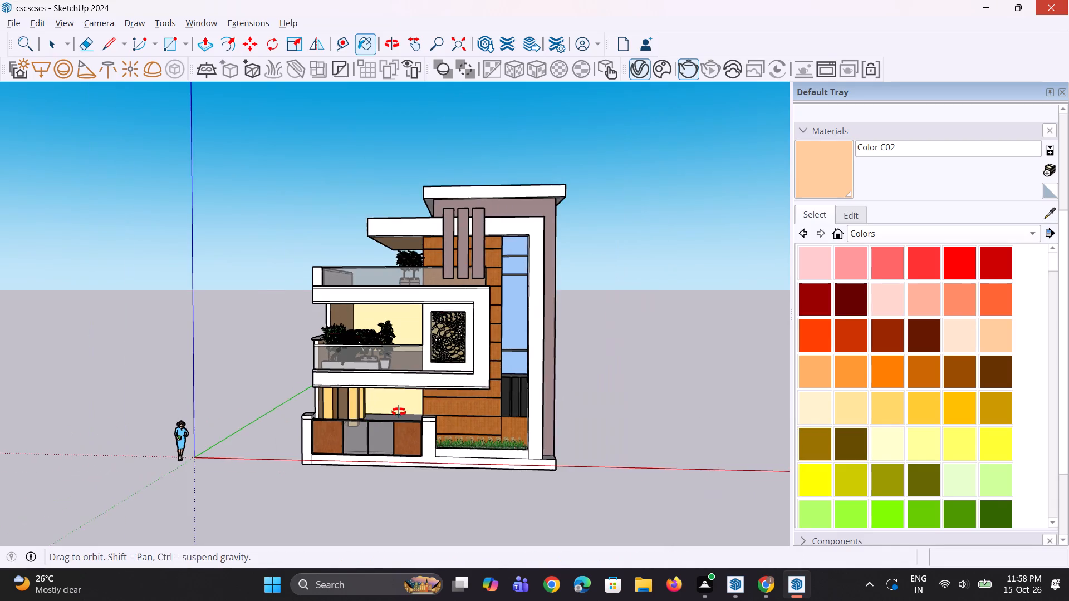
{"action": "middle_click_drag", "start_coordinate": [399, 412], "coordinate": [400, 411]}
{"action": "scroll", "coordinate": [527, 387], "scroll_direction": "up", "scroll_amount": 6}
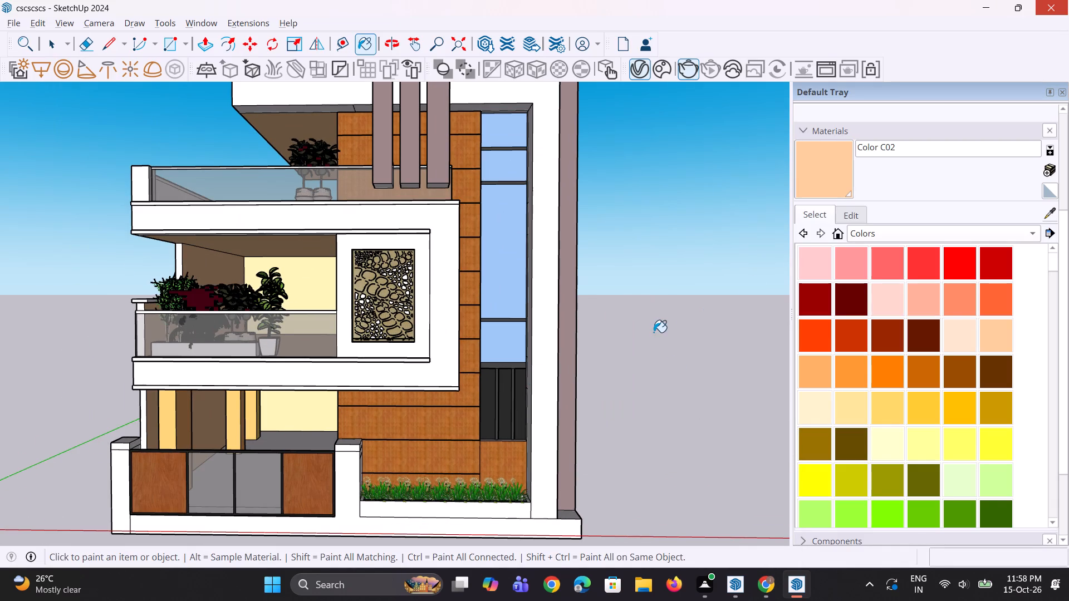
{"action": "scroll", "coordinate": [645, 336], "scroll_direction": "up", "scroll_amount": 3}
{"action": "key", "text": "space"}
{"action": "key", "text": "space"}
{"action": "key", "text": "space"}
{"action": "scroll", "coordinate": [615, 347], "scroll_direction": "down", "scroll_amount": 3}
{"action": "triple_click", "coordinate": [615, 347]}
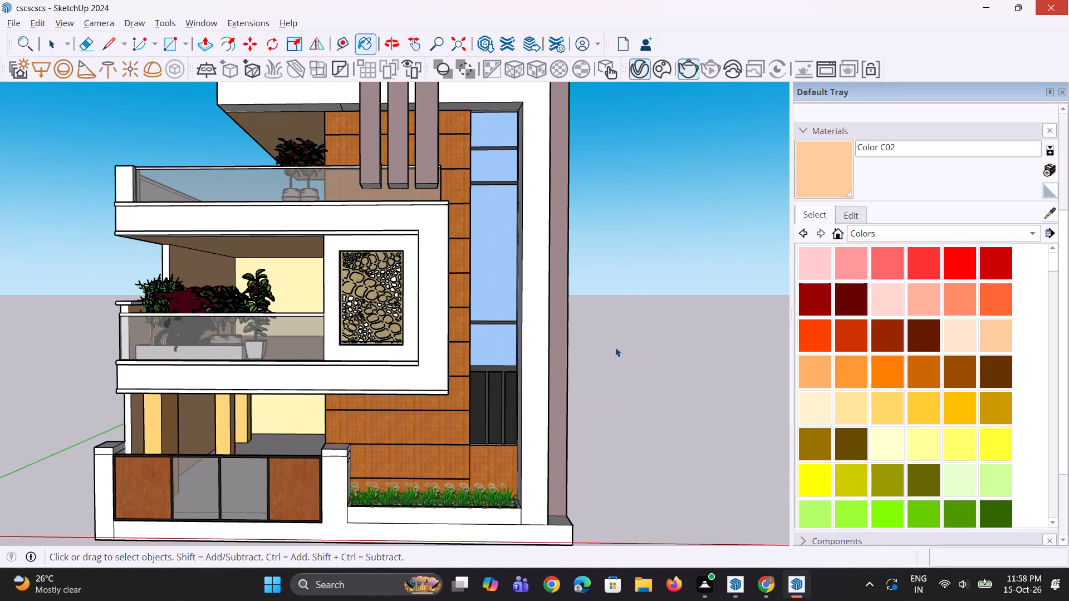
{"action": "double_click", "coordinate": [615, 347]}
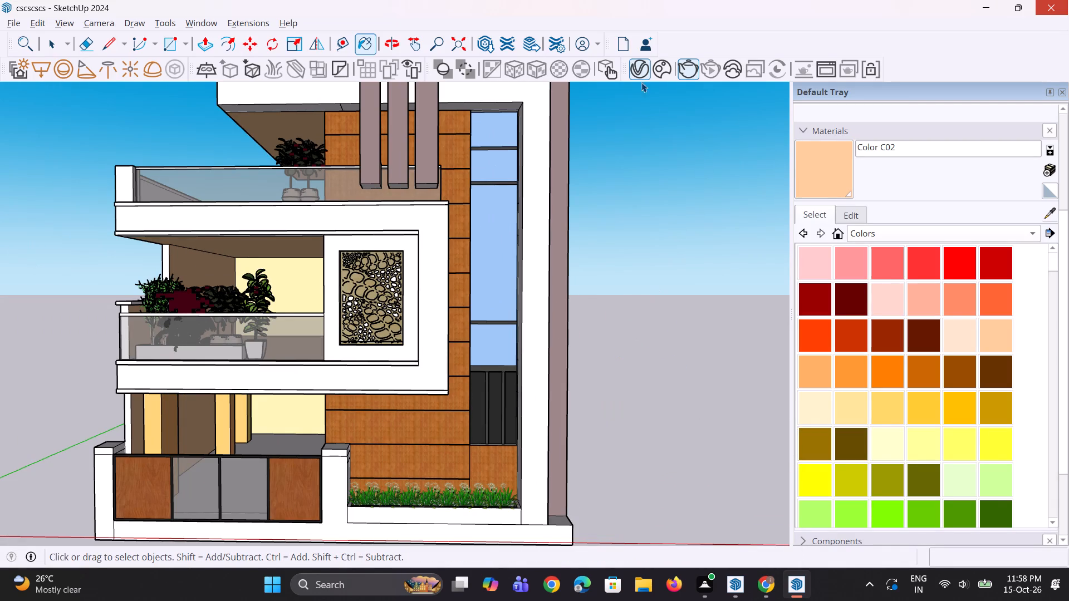
Open the V-Ray Asset Editor and frame the whole building from the front.
{"action": "double_click", "coordinate": [640, 70]}
{"action": "double_click", "coordinate": [651, 166]}
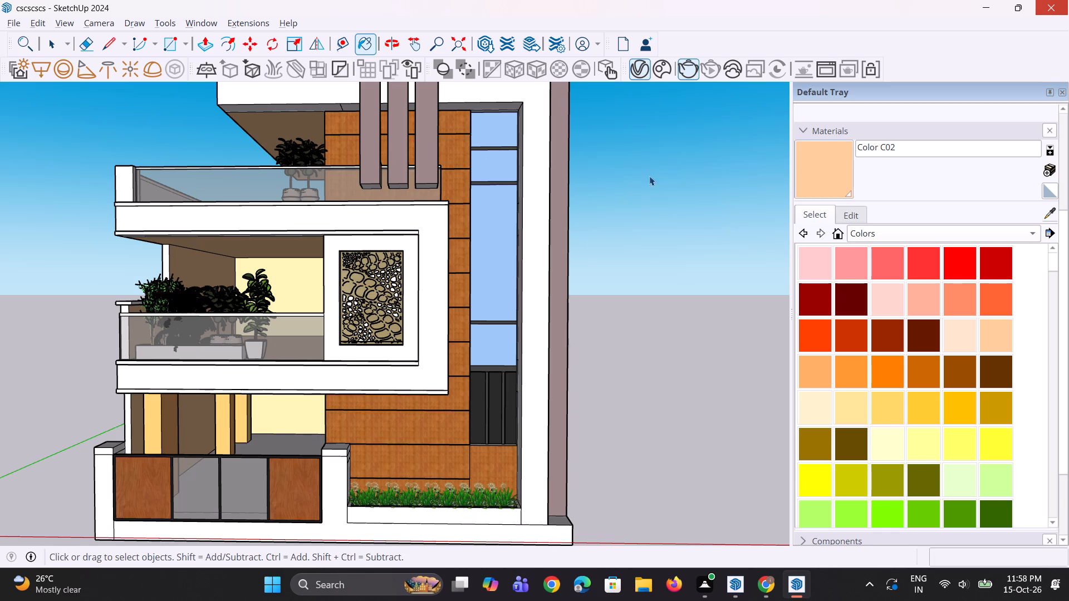
{"action": "scroll", "coordinate": [510, 310], "scroll_direction": "down", "scroll_amount": 5}
{"action": "middle_click_drag", "start_coordinate": [537, 323], "coordinate": [546, 326]}
{"action": "scroll", "coordinate": [546, 326], "scroll_direction": "up", "scroll_amount": 1}
{"action": "scroll", "coordinate": [515, 321], "scroll_direction": "down", "scroll_amount": 1}
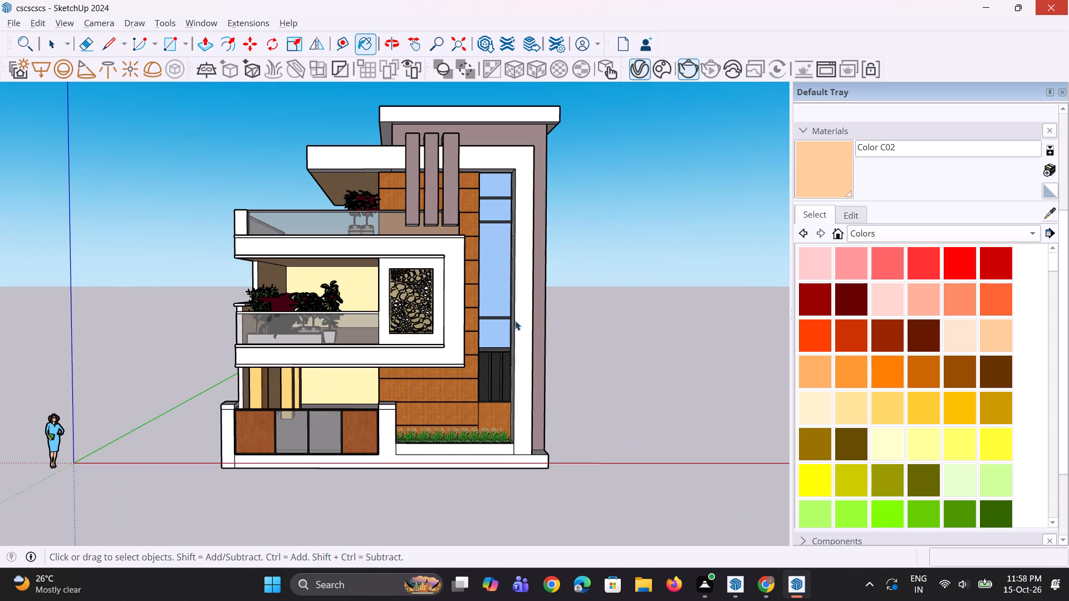
{"action": "scroll", "coordinate": [515, 321], "scroll_direction": "down", "scroll_amount": 1}
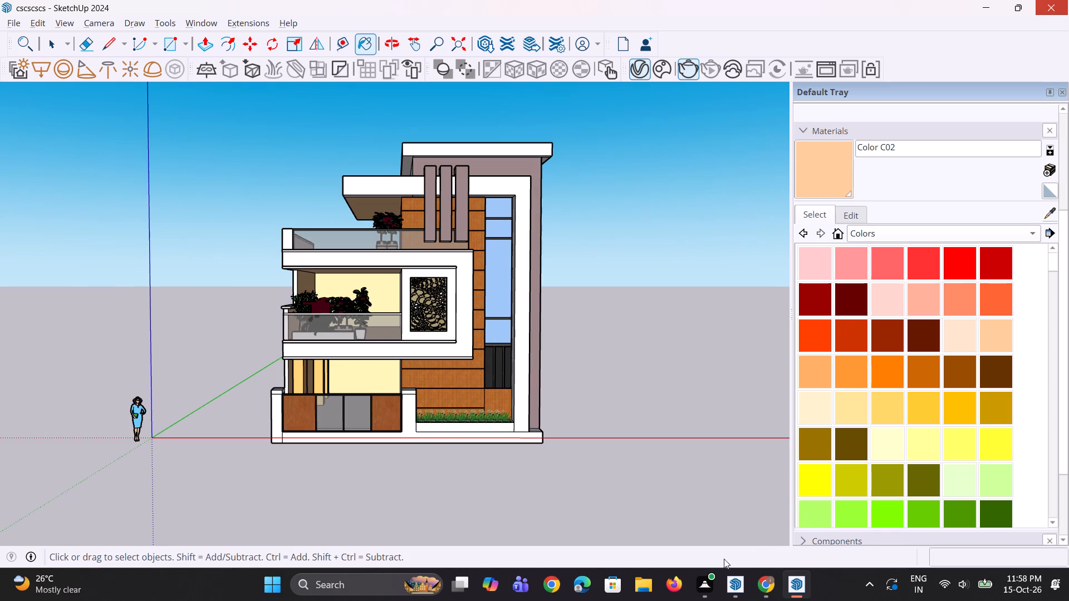
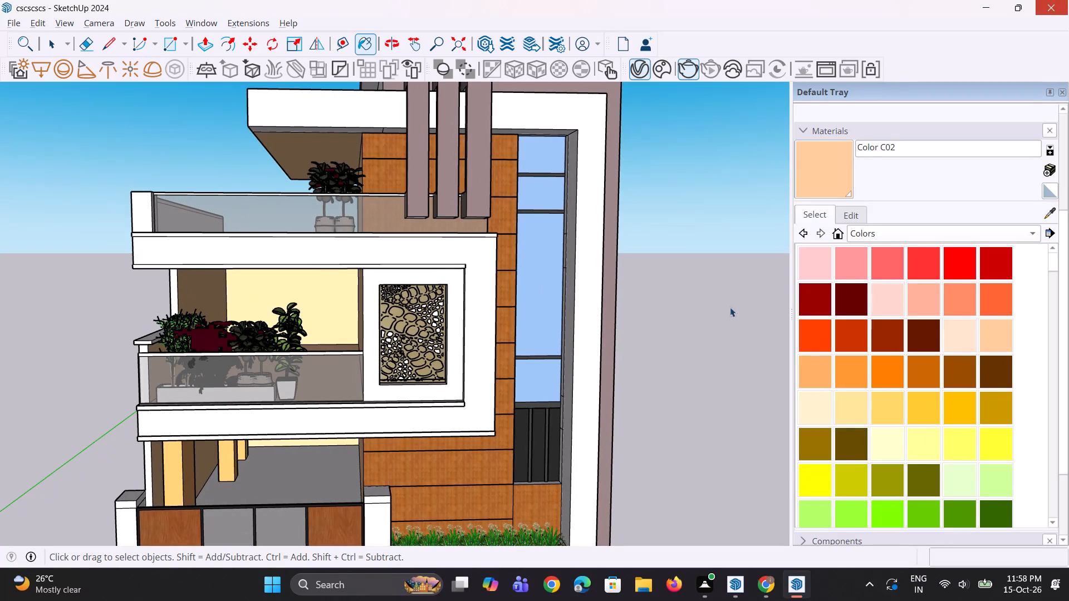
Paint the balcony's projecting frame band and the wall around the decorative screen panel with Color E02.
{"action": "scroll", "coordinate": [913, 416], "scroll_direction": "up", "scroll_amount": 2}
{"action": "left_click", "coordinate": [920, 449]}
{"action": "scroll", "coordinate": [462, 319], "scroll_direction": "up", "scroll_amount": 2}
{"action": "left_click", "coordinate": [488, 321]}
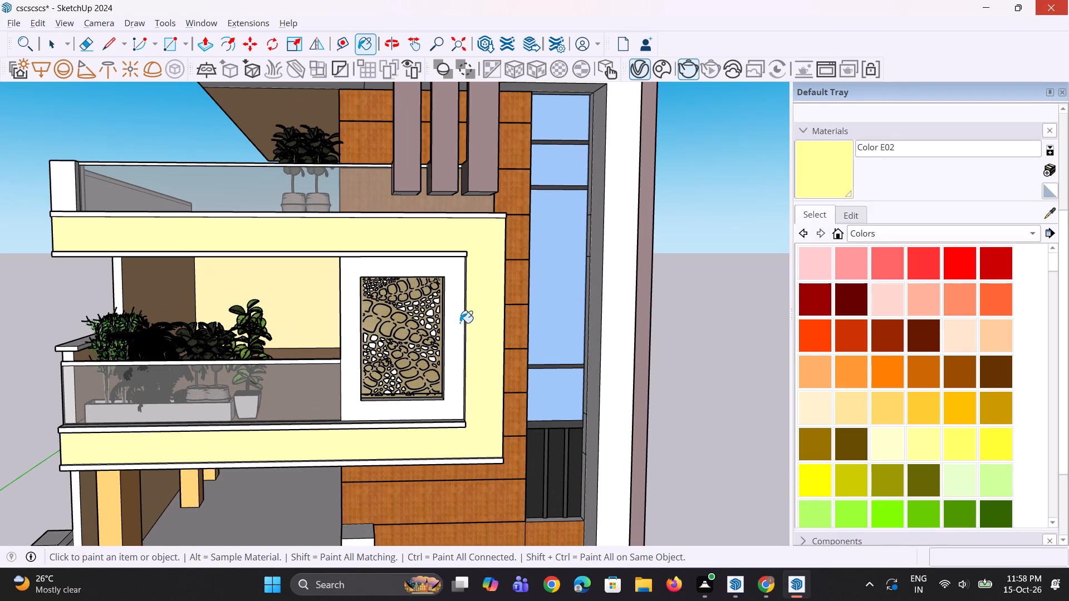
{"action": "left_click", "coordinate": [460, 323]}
Paint the balcony's projecting frame band and the wall around the decorative screen panel with Color D02.
{"action": "scroll", "coordinate": [457, 323], "scroll_direction": "down", "scroll_amount": 5}
{"action": "middle_click_drag", "start_coordinate": [459, 320], "coordinate": [455, 279]}
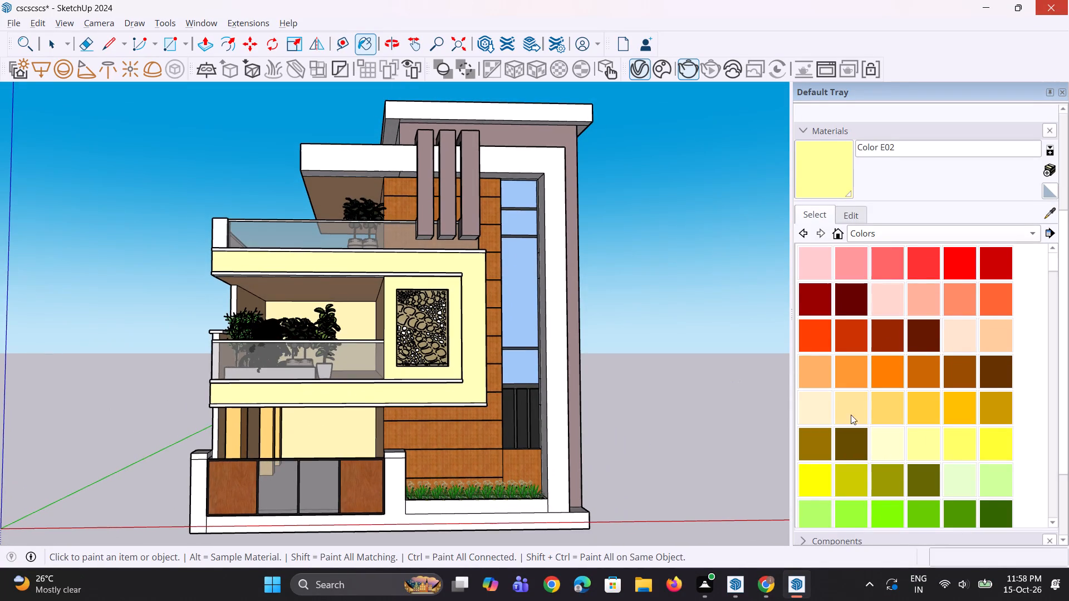
{"action": "left_click", "coordinate": [861, 421]}
{"action": "scroll", "coordinate": [474, 346], "scroll_direction": "up", "scroll_amount": 2}
{"action": "left_click", "coordinate": [474, 342]}
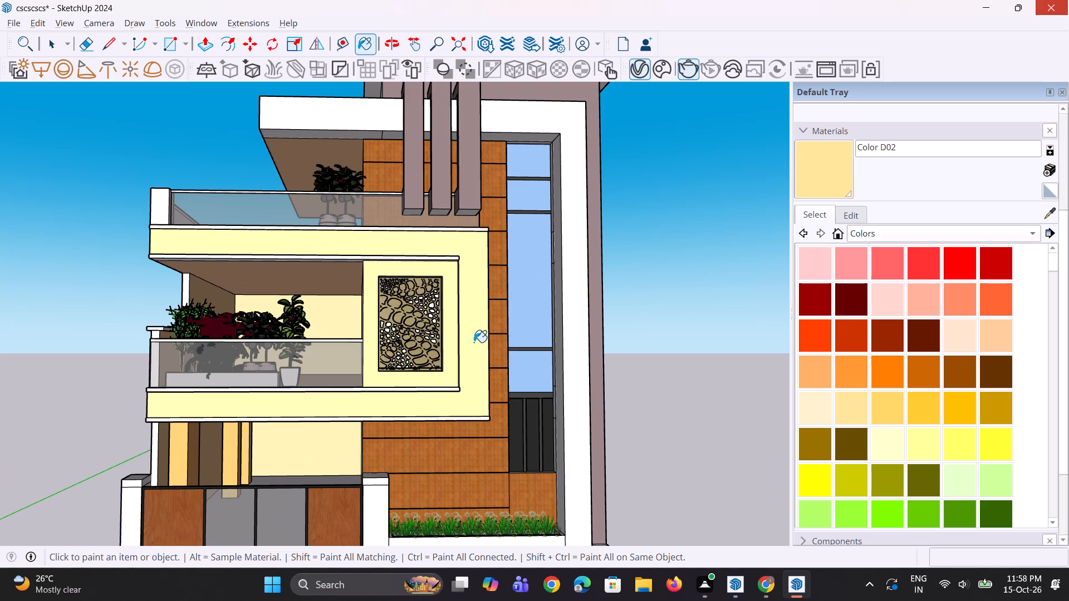
{"action": "left_click", "coordinate": [457, 333]}
{"action": "scroll", "coordinate": [432, 236], "scroll_direction": "up", "scroll_amount": 4}
{"action": "left_click", "coordinate": [433, 235]}
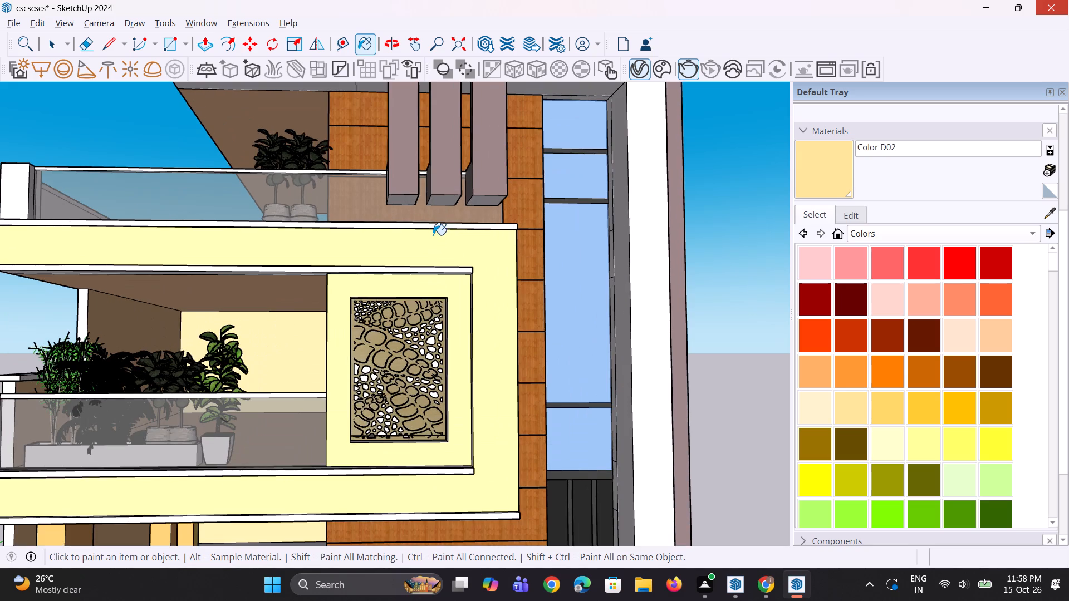
Paint the front and top faces of the upper balcony's glass railing handrail with Color M07.
{"action": "scroll", "coordinate": [450, 289], "scroll_direction": "down", "scroll_amount": 8}
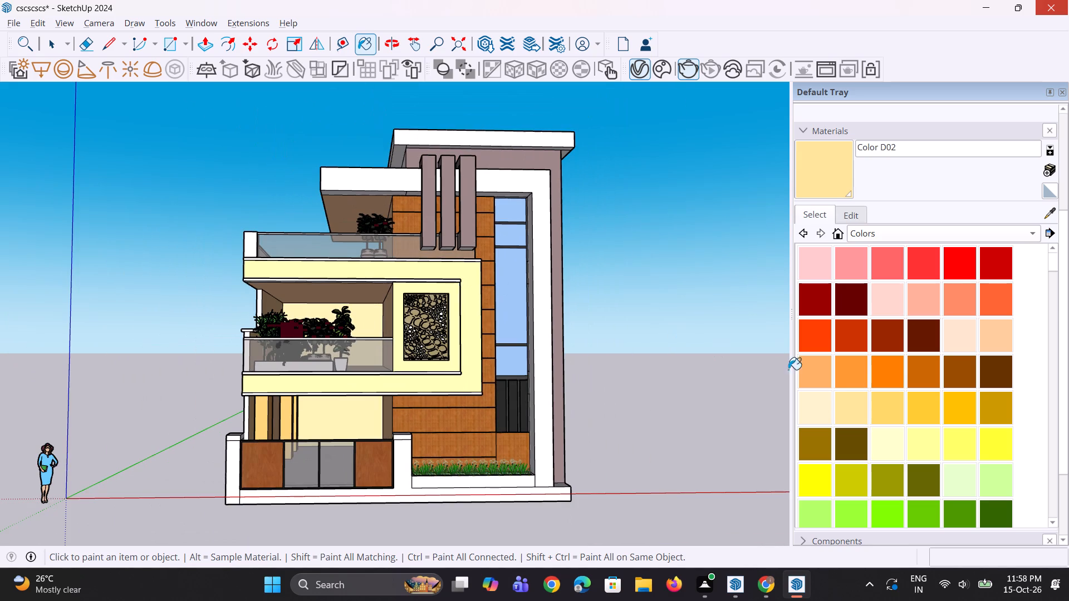
{"action": "scroll", "coordinate": [802, 371], "scroll_direction": "down", "scroll_amount": 13}
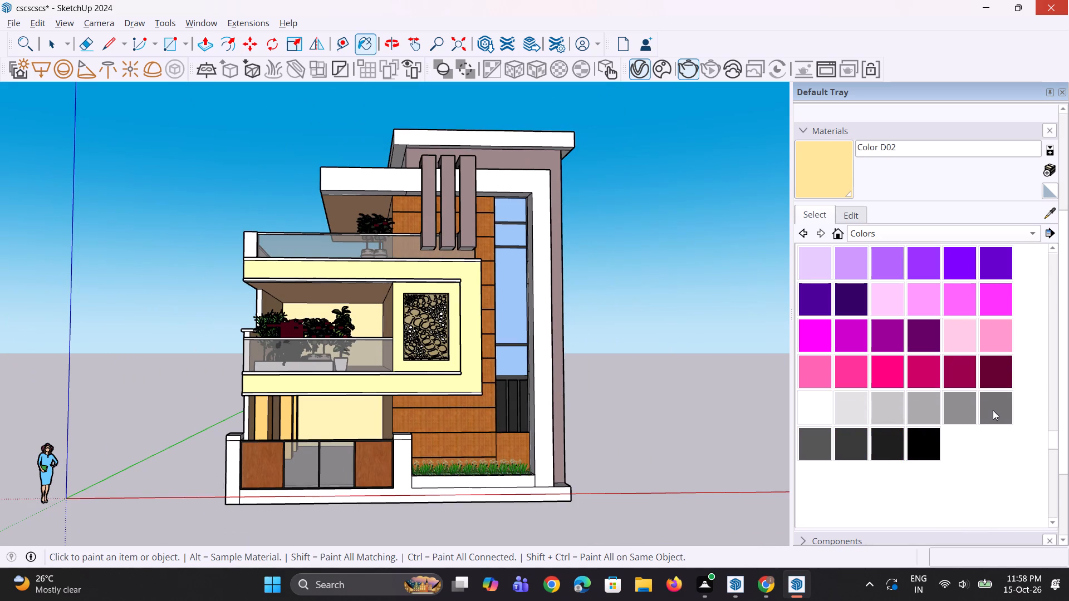
{"action": "left_click", "coordinate": [846, 448]}
{"action": "middle_click_drag", "start_coordinate": [492, 259], "coordinate": [483, 329]}
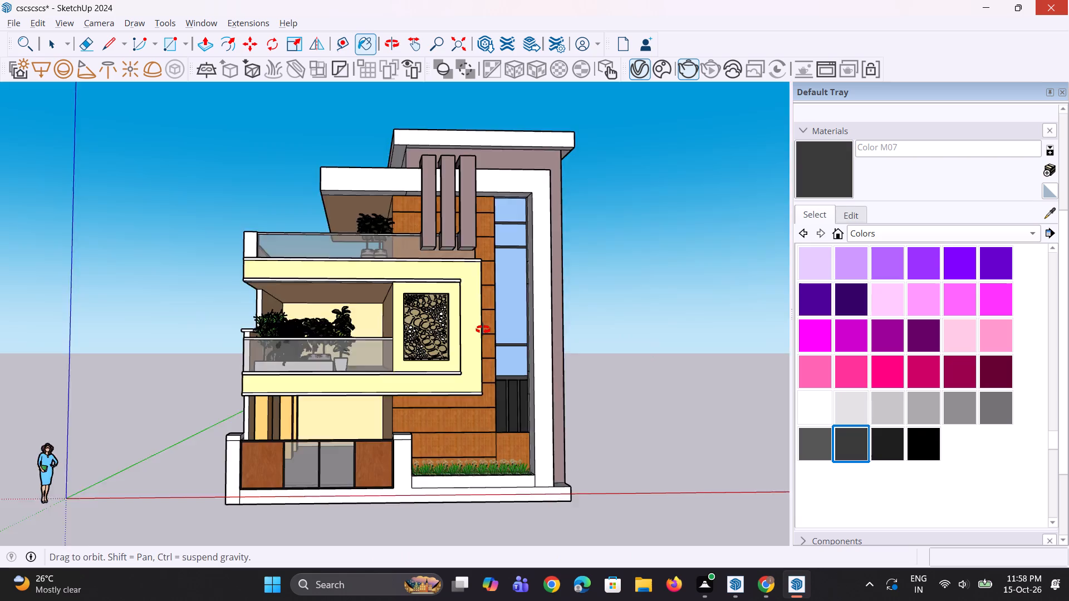
{"action": "middle_click_drag", "start_coordinate": [483, 329], "coordinate": [469, 396]}
{"action": "scroll", "coordinate": [381, 279], "scroll_direction": "up", "scroll_amount": 3}
{"action": "scroll", "coordinate": [411, 229], "scroll_direction": "up", "scroll_amount": 9}
{"action": "middle_click_drag", "start_coordinate": [417, 254], "coordinate": [420, 270]}
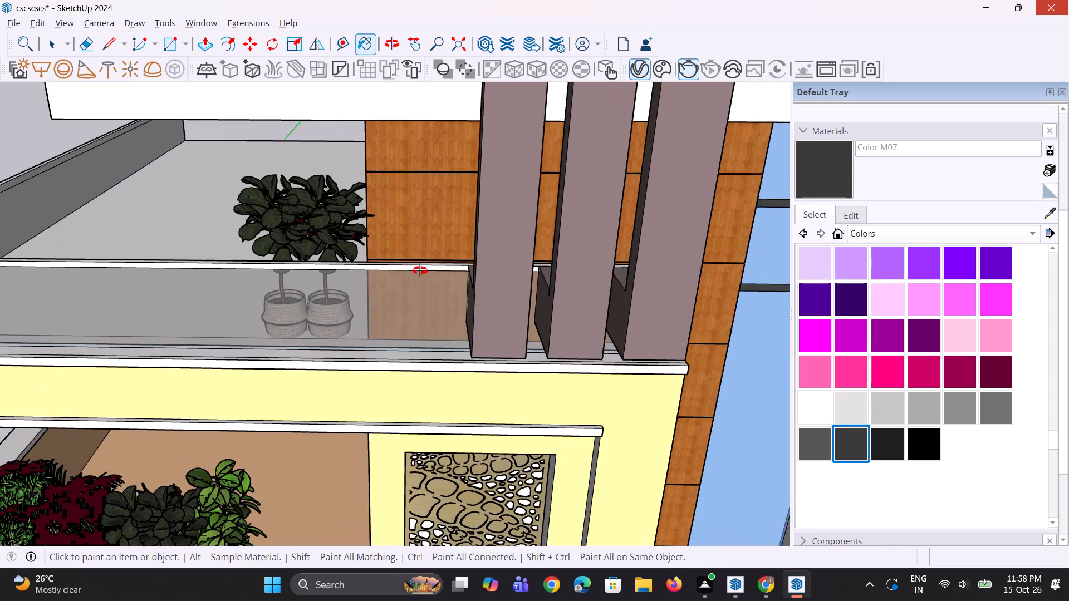
{"action": "middle_click_drag", "start_coordinate": [420, 270], "coordinate": [420, 283]}
{"action": "left_click", "coordinate": [429, 274]}
{"action": "middle_click_drag", "start_coordinate": [443, 268], "coordinate": [443, 286]}
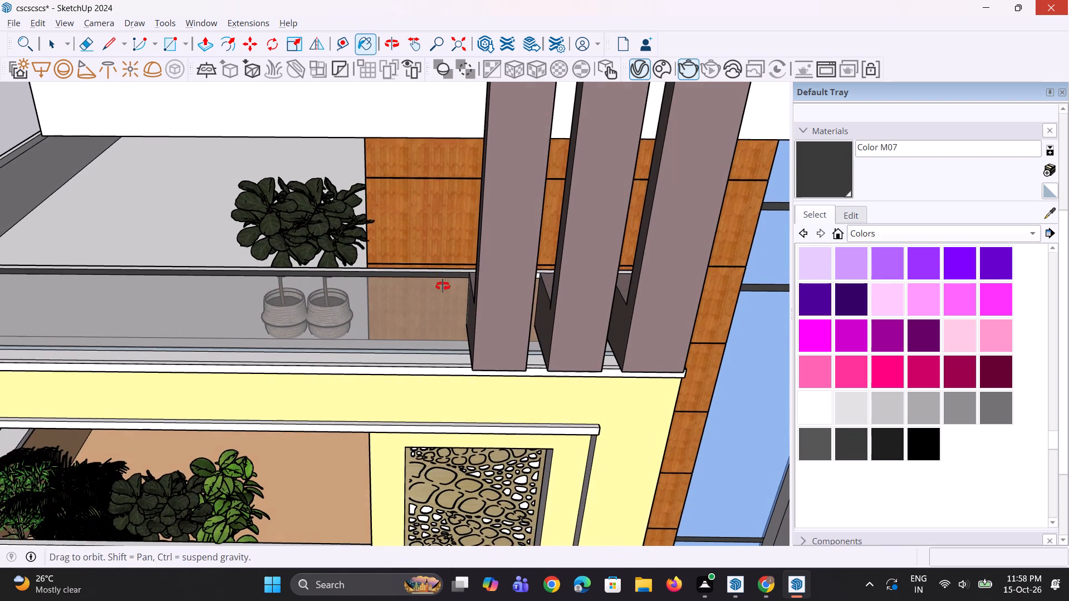
{"action": "middle_click_drag", "start_coordinate": [443, 286], "coordinate": [443, 290]}
{"action": "scroll", "coordinate": [443, 278], "scroll_direction": "up", "scroll_amount": 5}
{"action": "left_click", "coordinate": [445, 275]}
{"action": "scroll", "coordinate": [453, 277], "scroll_direction": "down", "scroll_amount": 5}
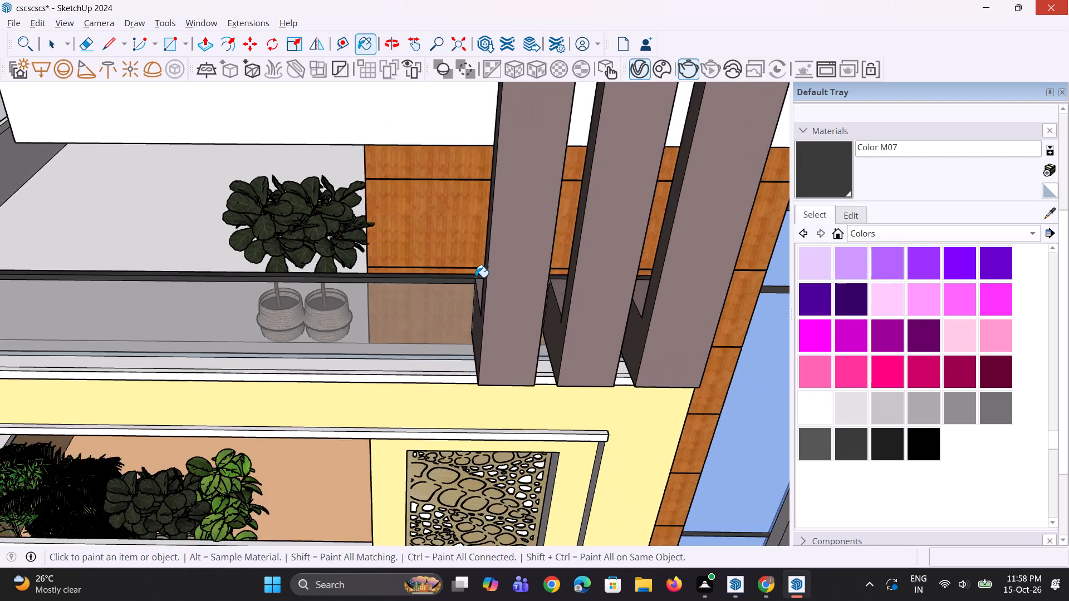
Paint the top and front faces of the lower balcony's glass railing handrail with Color M07.
{"action": "scroll", "coordinate": [475, 277], "scroll_direction": "down", "scroll_amount": 5}
{"action": "middle_click_drag", "start_coordinate": [103, 296], "coordinate": [231, 263]}
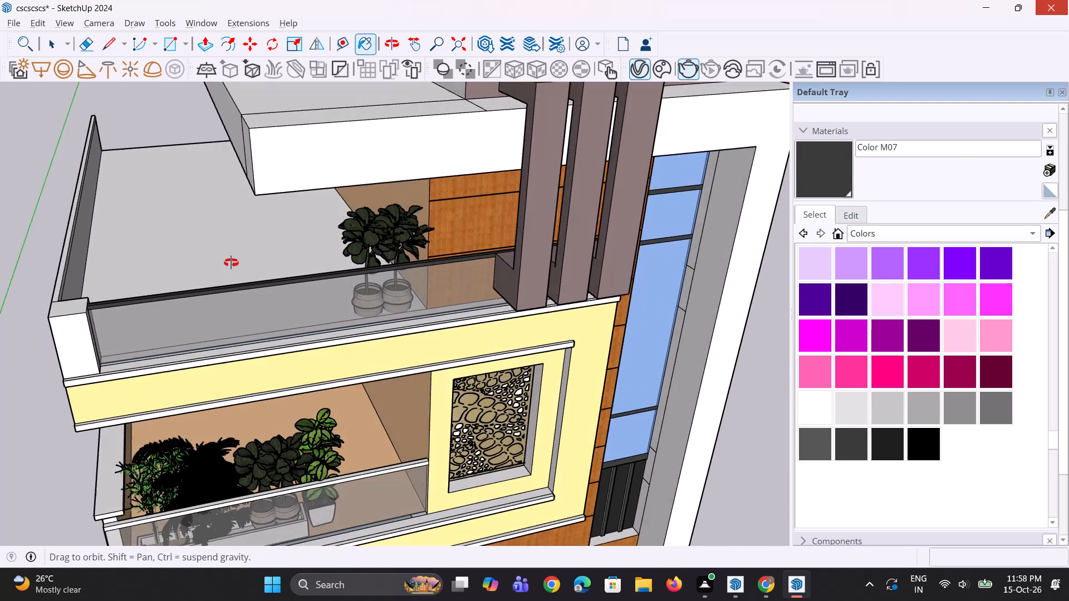
{"action": "middle_click_drag", "start_coordinate": [231, 263], "coordinate": [237, 262]}
{"action": "scroll", "coordinate": [454, 341], "scroll_direction": "down", "scroll_amount": 4}
{"action": "scroll", "coordinate": [455, 402], "scroll_direction": "up", "scroll_amount": 3}
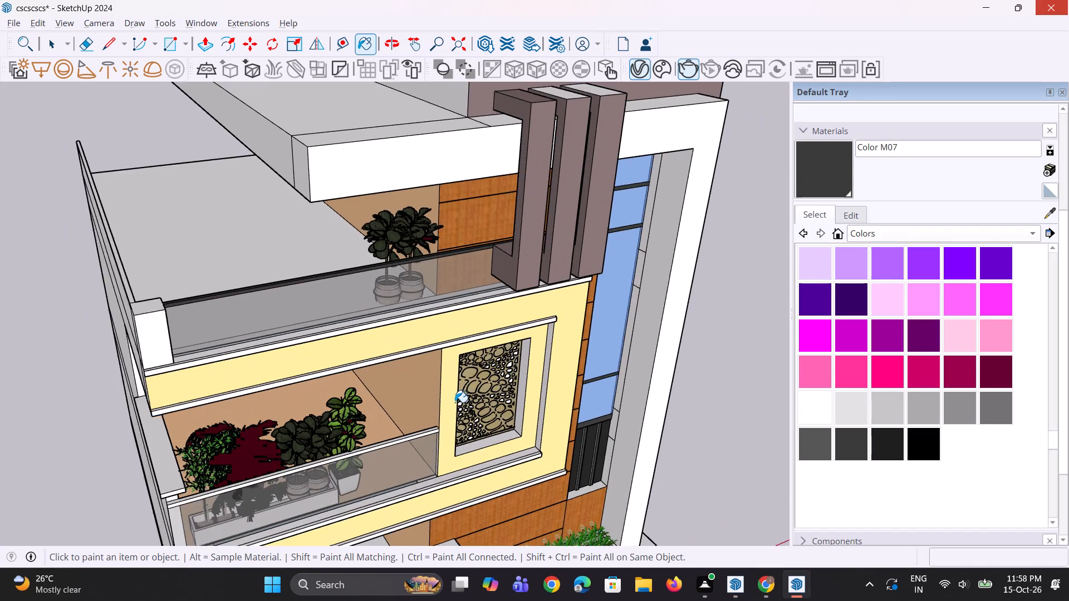
{"action": "scroll", "coordinate": [443, 421], "scroll_direction": "up", "scroll_amount": 7}
{"action": "left_click", "coordinate": [419, 441]}
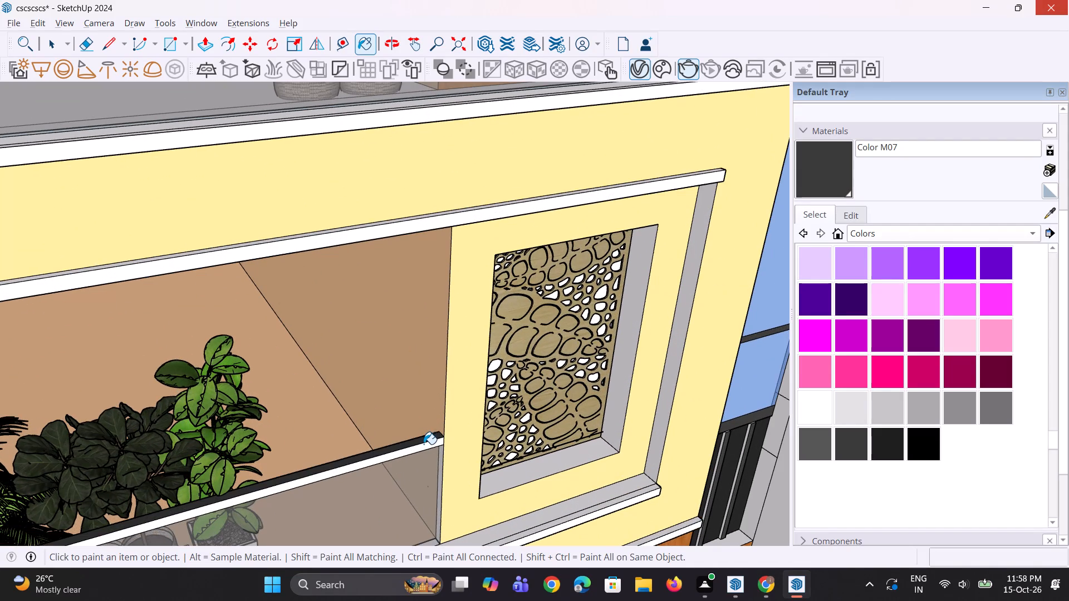
{"action": "left_click", "coordinate": [425, 445]}
Paint the inner side of the lower balcony's handrail, behind the plants, with Color M07.
{"action": "middle_click_drag", "start_coordinate": [379, 430], "coordinate": [616, 401]}
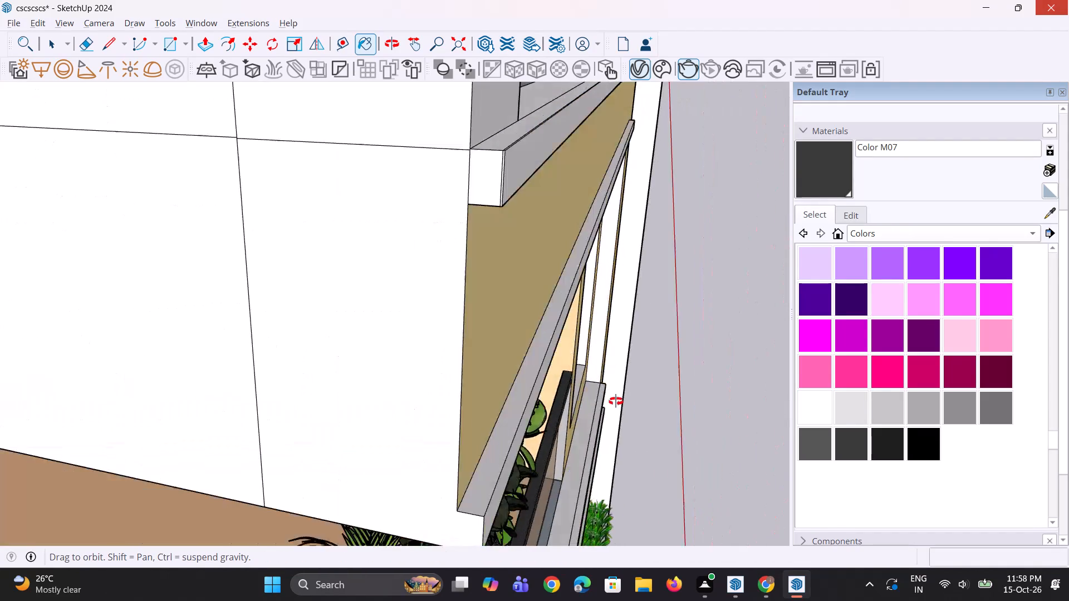
{"action": "middle_click_drag", "start_coordinate": [616, 401], "coordinate": [649, 364]}
{"action": "scroll", "coordinate": [552, 424], "scroll_direction": "up", "scroll_amount": 3}
{"action": "scroll", "coordinate": [602, 396], "scroll_direction": "up", "scroll_amount": 2}
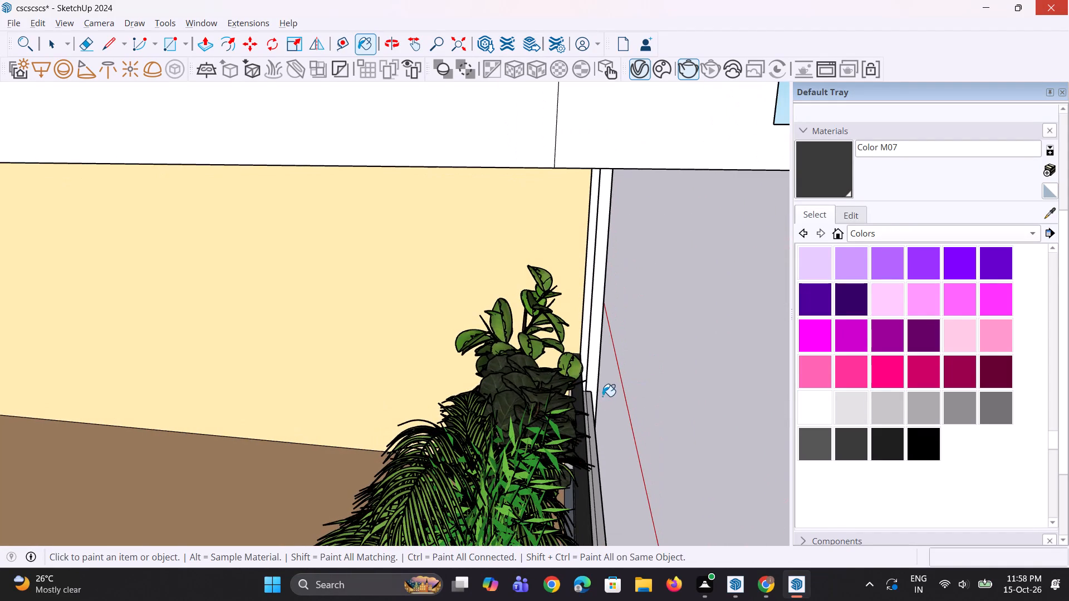
{"action": "scroll", "coordinate": [561, 402], "scroll_direction": "down", "scroll_amount": 14}
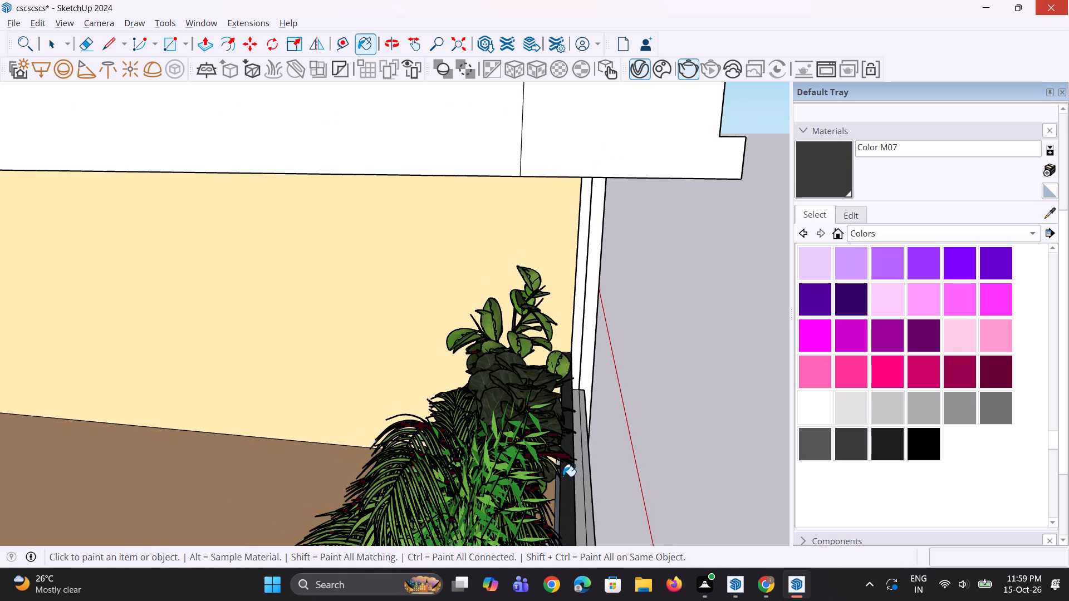
{"action": "middle_click_drag", "start_coordinate": [561, 480], "coordinate": [573, 486]}
{"action": "scroll", "coordinate": [562, 490], "scroll_direction": "up", "scroll_amount": 7}
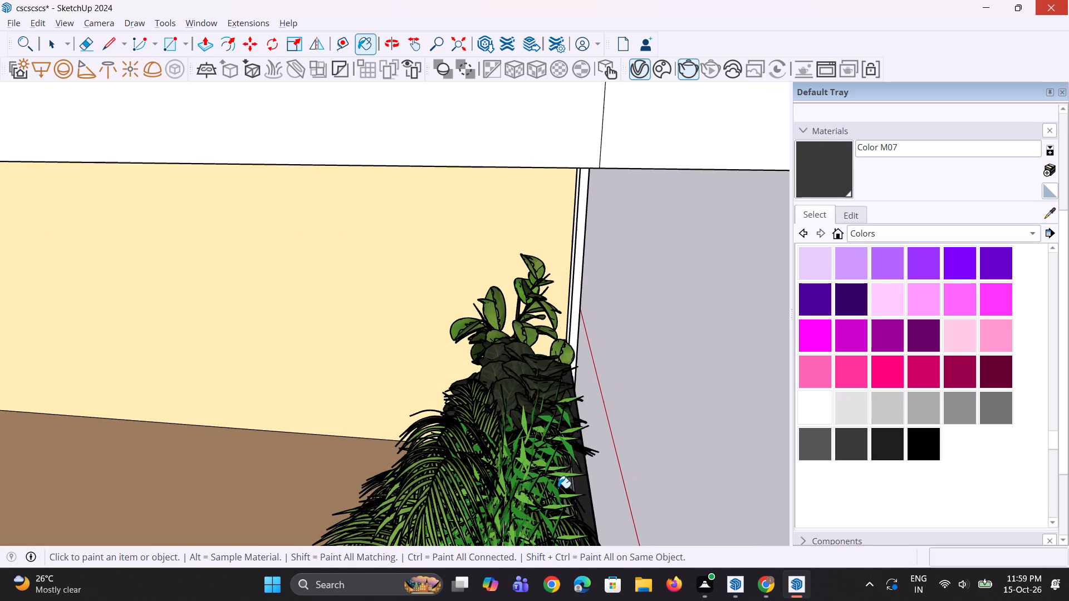
{"action": "scroll", "coordinate": [585, 483], "scroll_direction": "up", "scroll_amount": 4}
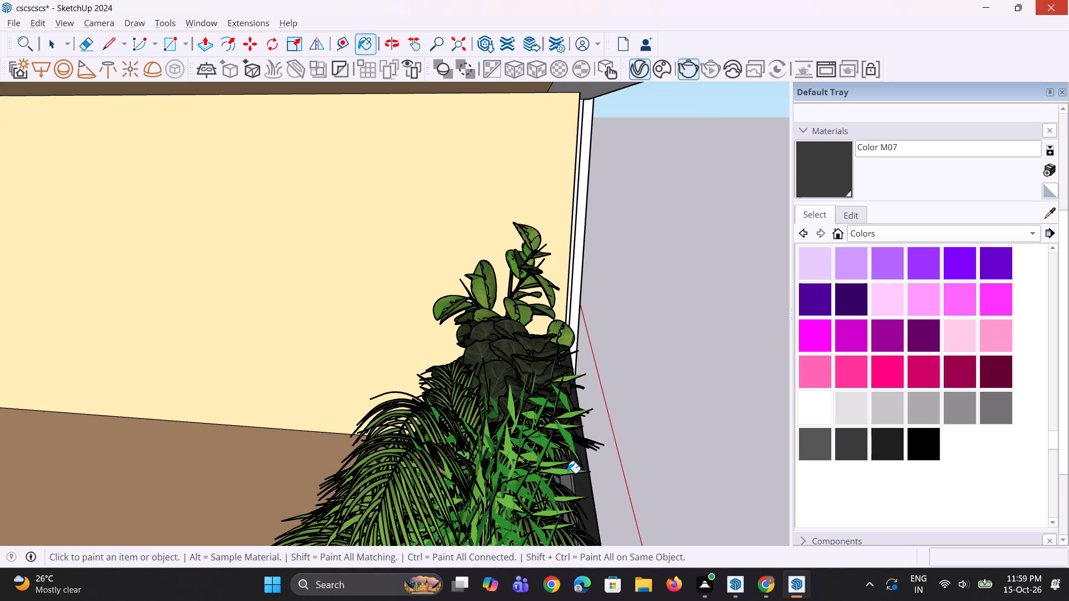
{"action": "scroll", "coordinate": [567, 473], "scroll_direction": "up", "scroll_amount": 9}
{"action": "middle_click_drag", "start_coordinate": [575, 484], "coordinate": [599, 477]}
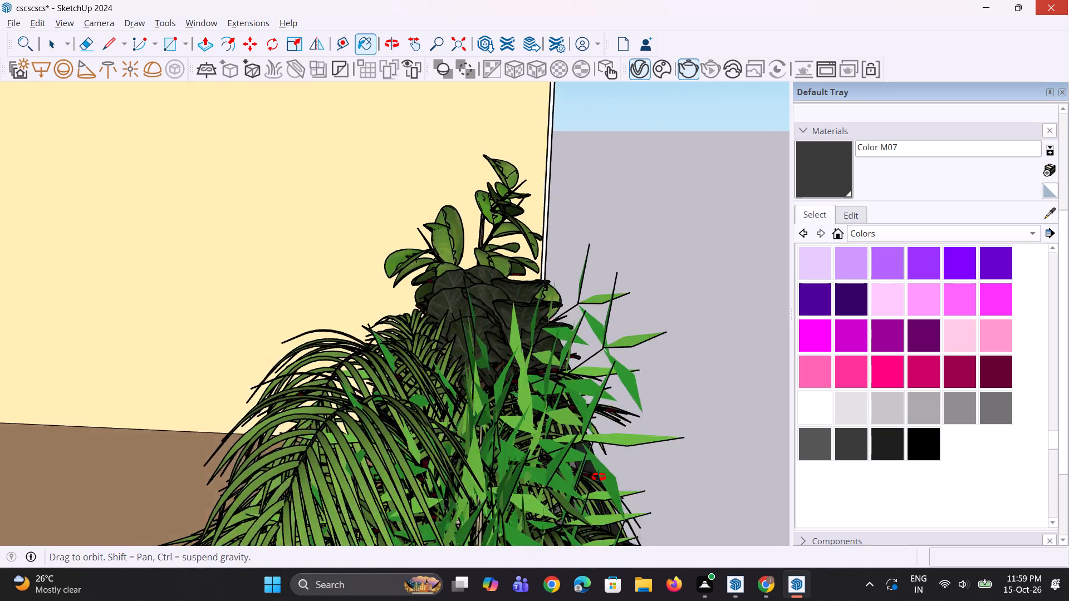
{"action": "middle_click_drag", "start_coordinate": [599, 477], "coordinate": [566, 484]}
{"action": "scroll", "coordinate": [566, 484], "scroll_direction": "up", "scroll_amount": 2}
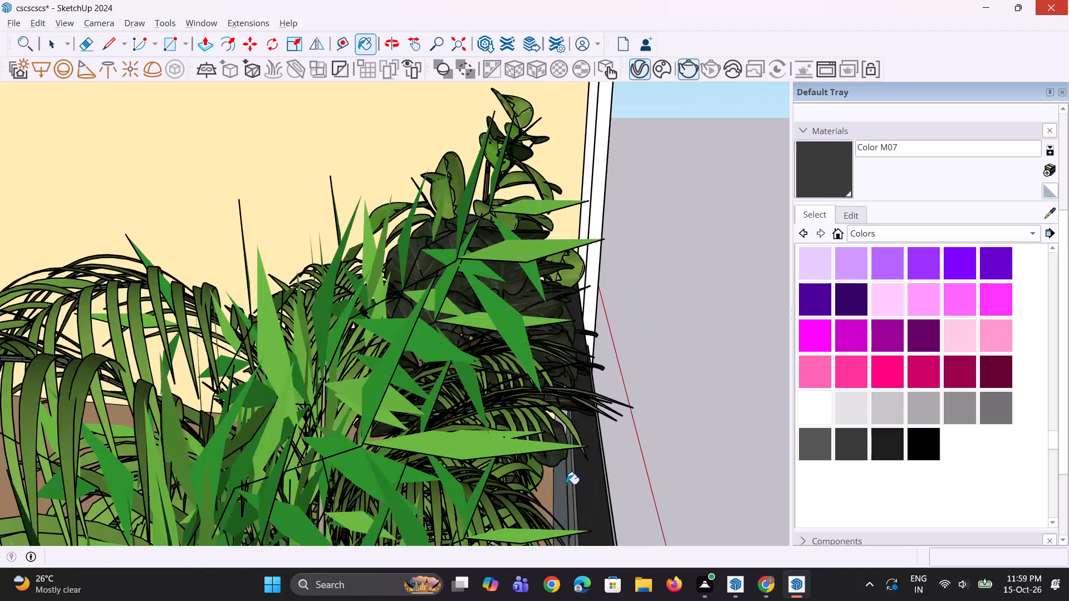
{"action": "left_click", "coordinate": [566, 483]}
{"action": "scroll", "coordinate": [583, 485], "scroll_direction": "up", "scroll_amount": 1}
{"action": "middle_click_drag", "start_coordinate": [583, 485], "coordinate": [433, 439]}
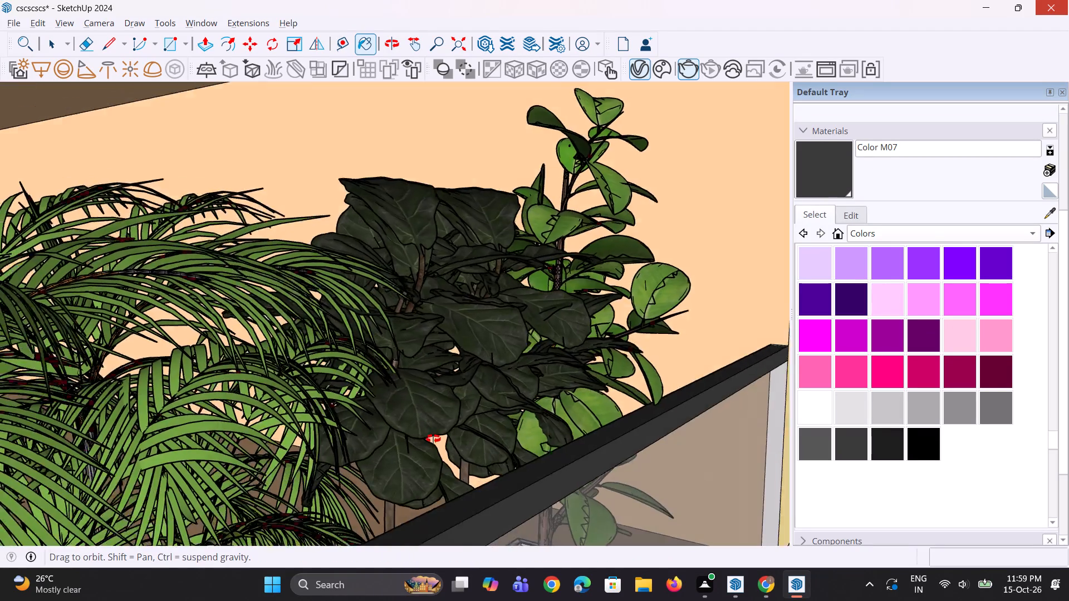
{"action": "middle_click_drag", "start_coordinate": [433, 439], "coordinate": [411, 431]}
Paint the outer end of the lower balcony's handrail, beside the side wall, with Color M07.
{"action": "scroll", "coordinate": [411, 428], "scroll_direction": "down", "scroll_amount": 10}
{"action": "scroll", "coordinate": [408, 380], "scroll_direction": "down", "scroll_amount": 2}
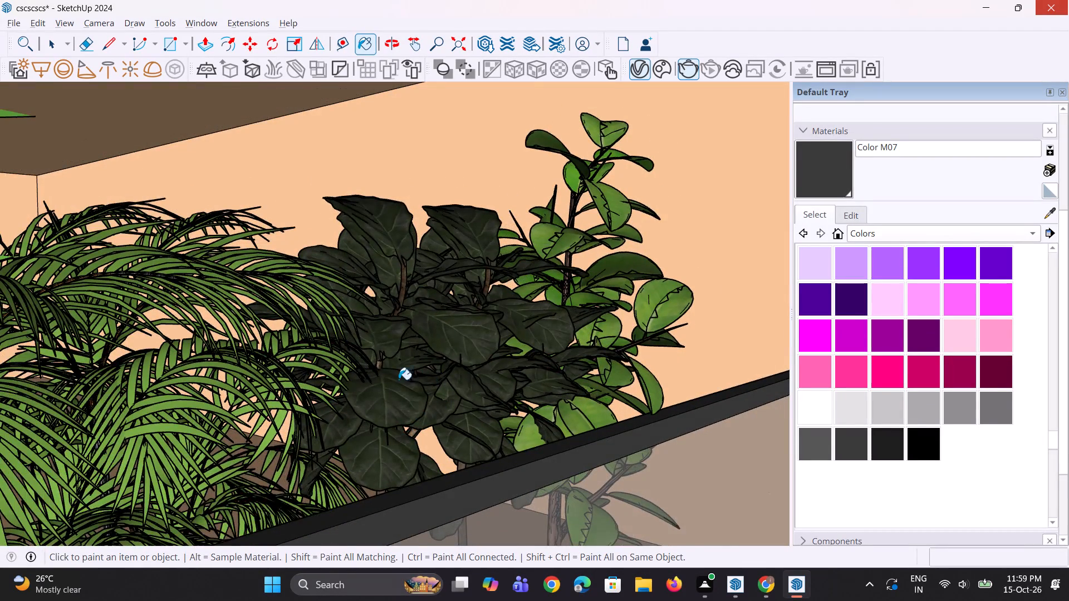
{"action": "scroll", "coordinate": [399, 380], "scroll_direction": "down", "scroll_amount": 19}
{"action": "scroll", "coordinate": [372, 371], "scroll_direction": "down", "scroll_amount": 5}
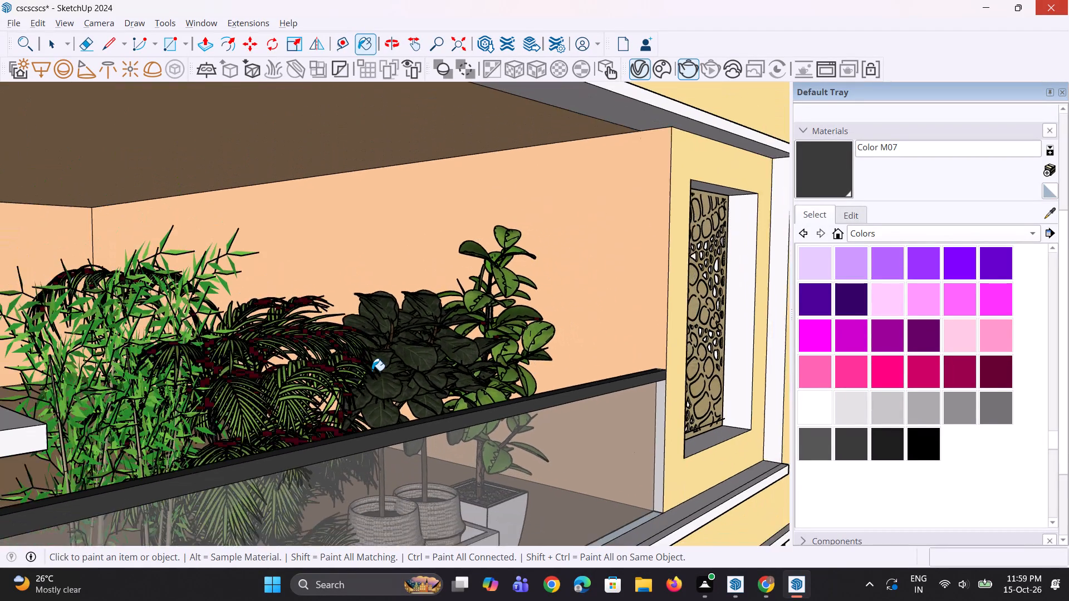
{"action": "scroll", "coordinate": [372, 371], "scroll_direction": "down", "scroll_amount": 16}
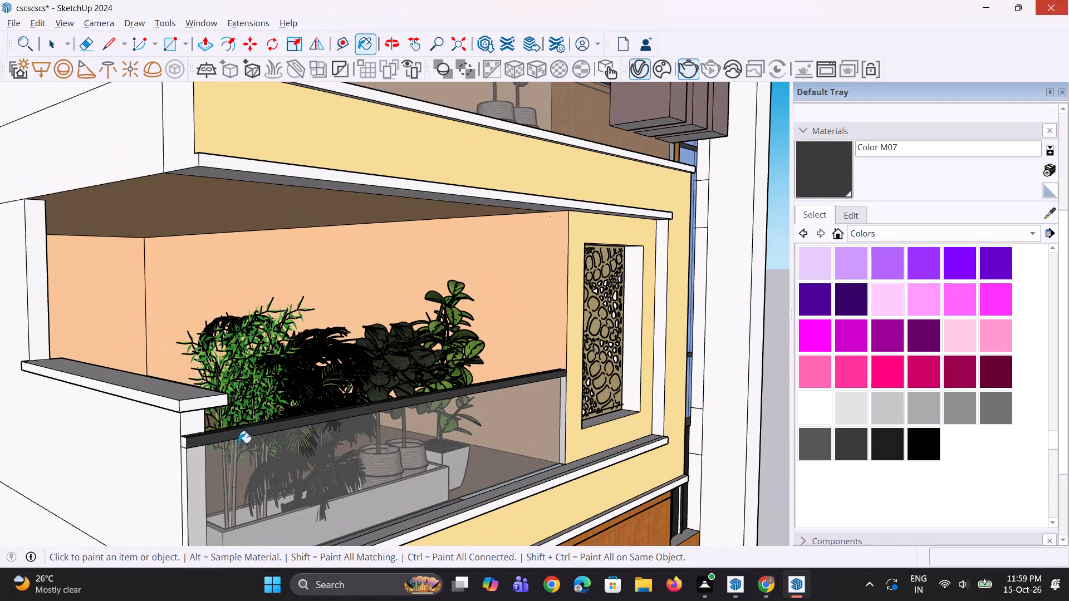
{"action": "scroll", "coordinate": [176, 449], "scroll_direction": "up", "scroll_amount": 7}
{"action": "left_click", "coordinate": [195, 440]}
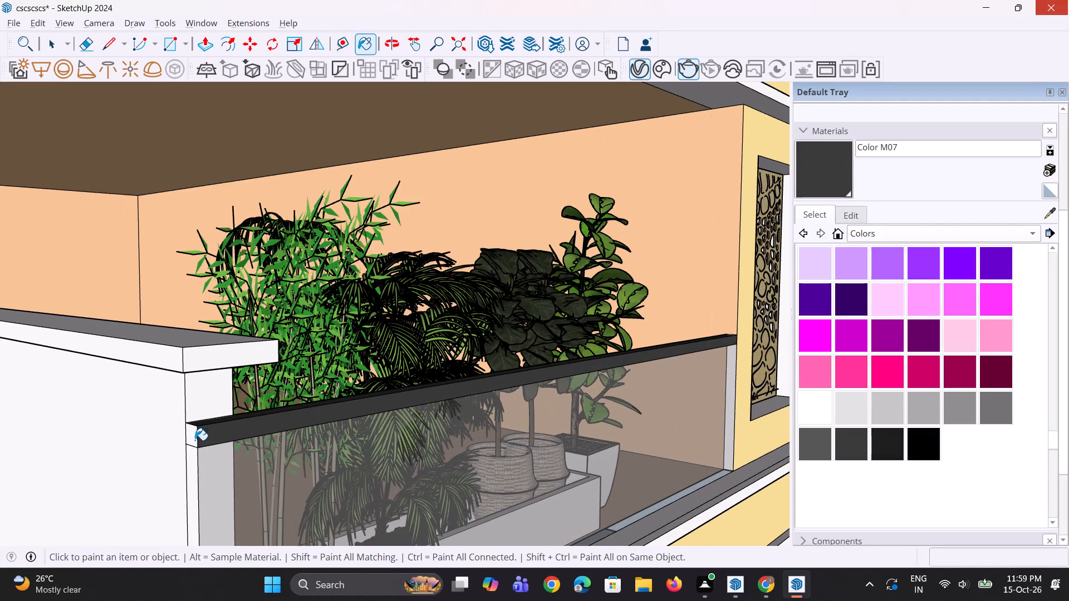
{"action": "left_click", "coordinate": [193, 452]}
Examine the lower balcony's railing and screen panel and the overall front elevation with the new colours.
{"action": "scroll", "coordinate": [193, 452], "scroll_direction": "down", "scroll_amount": 10}
{"action": "scroll", "coordinate": [639, 410], "scroll_direction": "up", "scroll_amount": 3}
{"action": "middle_click_drag", "start_coordinate": [636, 402], "coordinate": [497, 422]}
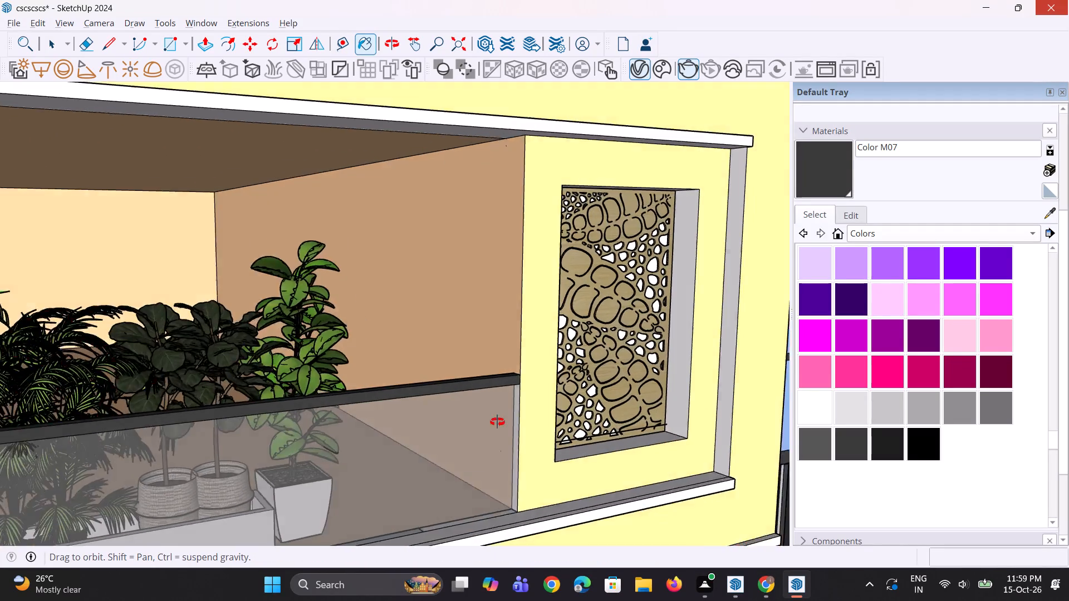
{"action": "middle_click_drag", "start_coordinate": [497, 422], "coordinate": [434, 409]}
{"action": "scroll", "coordinate": [442, 406], "scroll_direction": "down", "scroll_amount": 5}
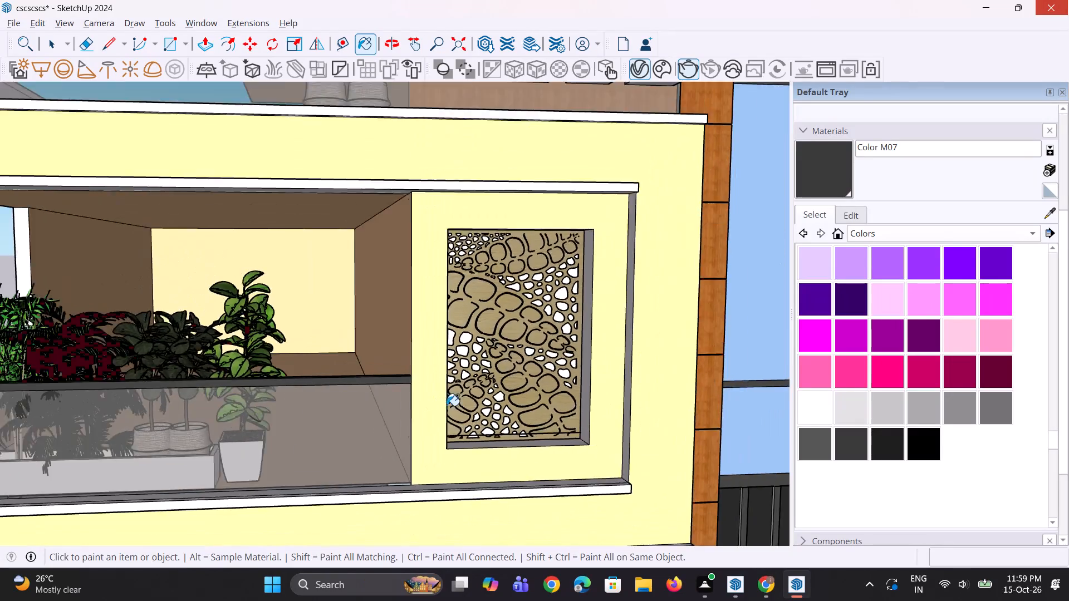
{"action": "scroll", "coordinate": [452, 401], "scroll_direction": "down", "scroll_amount": 11}
{"action": "scroll", "coordinate": [408, 338], "scroll_direction": "down", "scroll_amount": 2}
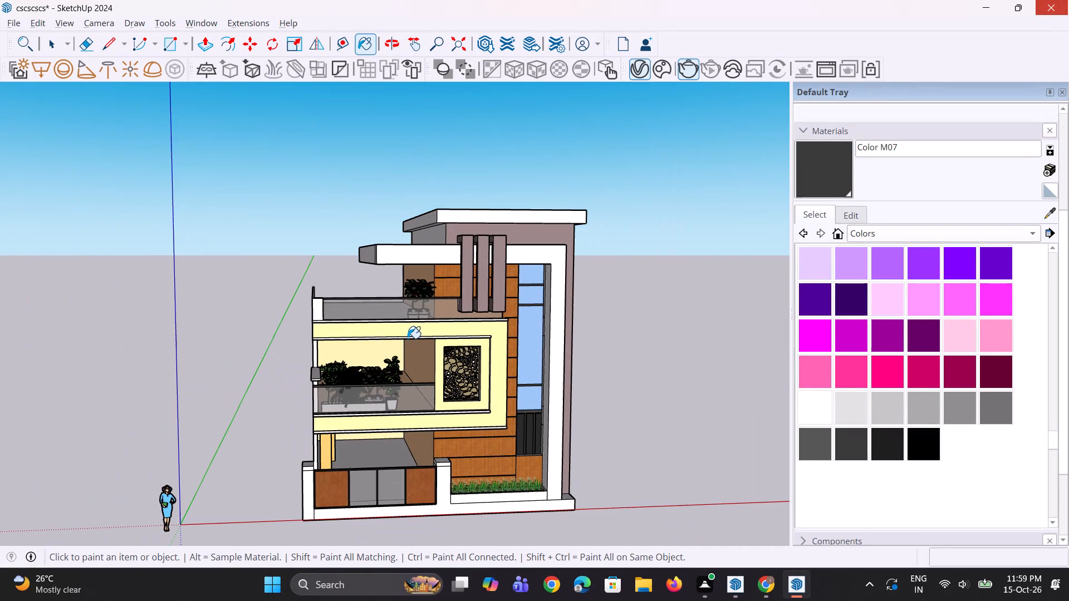
{"action": "scroll", "coordinate": [443, 467], "scroll_direction": "up", "scroll_amount": 4}
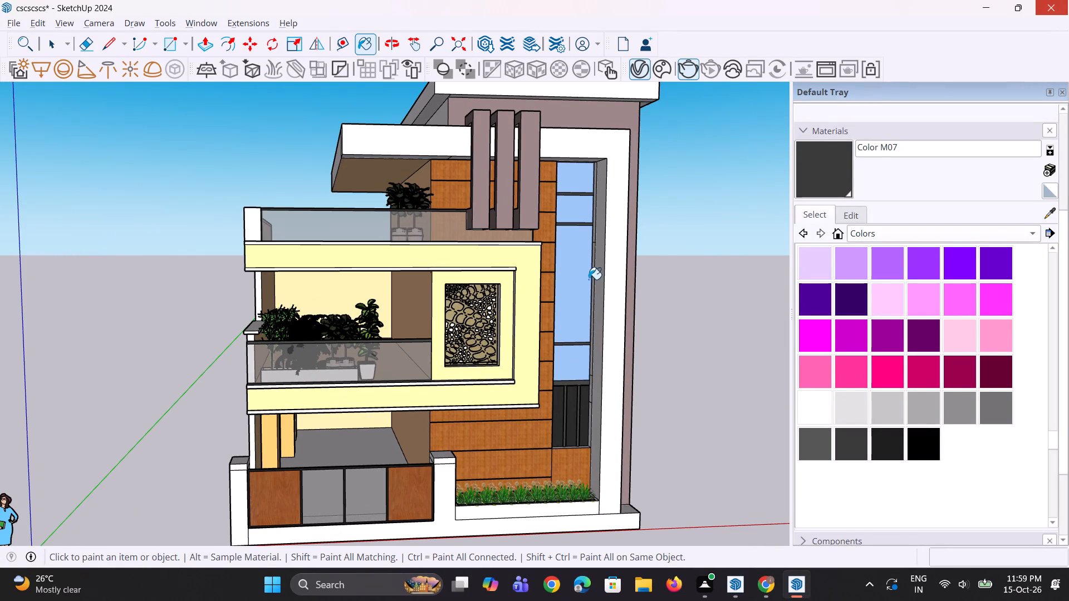
Sample the Generic#1 material from the vertical fins and paint the short pillar and its cap slab at the lower balcony's outer end.
{"action": "left_click", "coordinate": [1045, 216]}
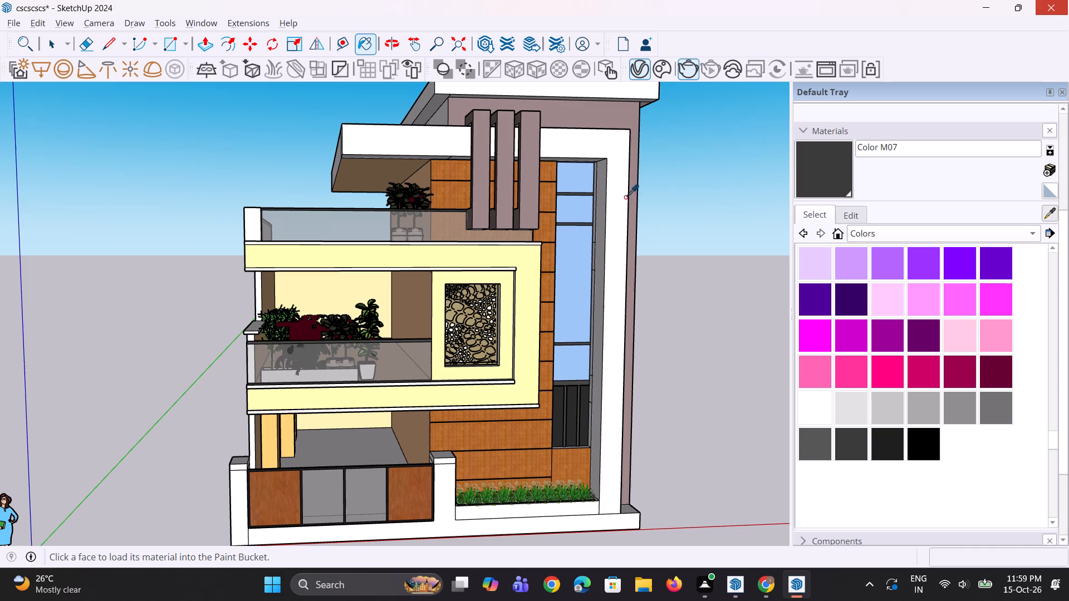
{"action": "left_click", "coordinate": [533, 193]}
{"action": "scroll", "coordinate": [244, 359], "scroll_direction": "up", "scroll_amount": 3}
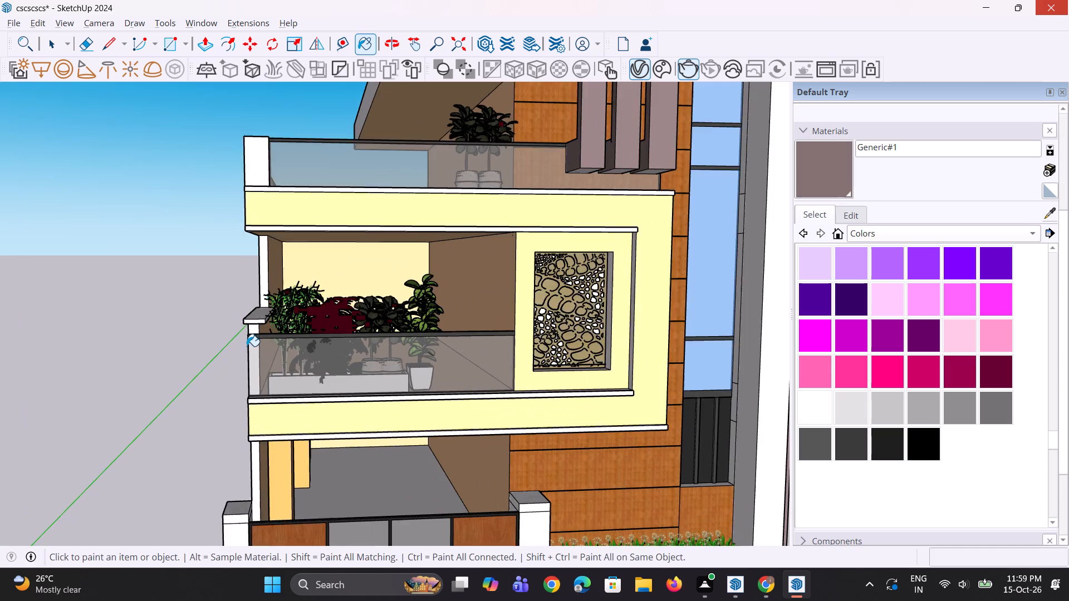
{"action": "scroll", "coordinate": [247, 346], "scroll_direction": "up", "scroll_amount": 2}
{"action": "left_click", "coordinate": [253, 331]}
{"action": "middle_click_drag", "start_coordinate": [256, 352], "coordinate": [258, 353]}
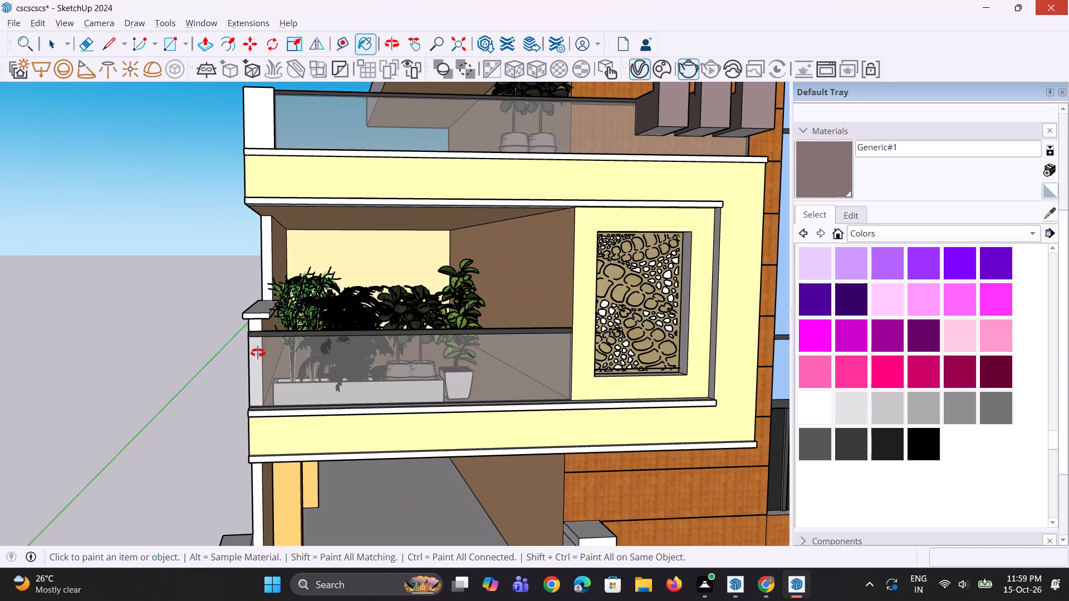
{"action": "middle_click_drag", "start_coordinate": [258, 353], "coordinate": [296, 368]}
{"action": "scroll", "coordinate": [271, 351], "scroll_direction": "up", "scroll_amount": 5}
{"action": "left_click", "coordinate": [268, 331]}
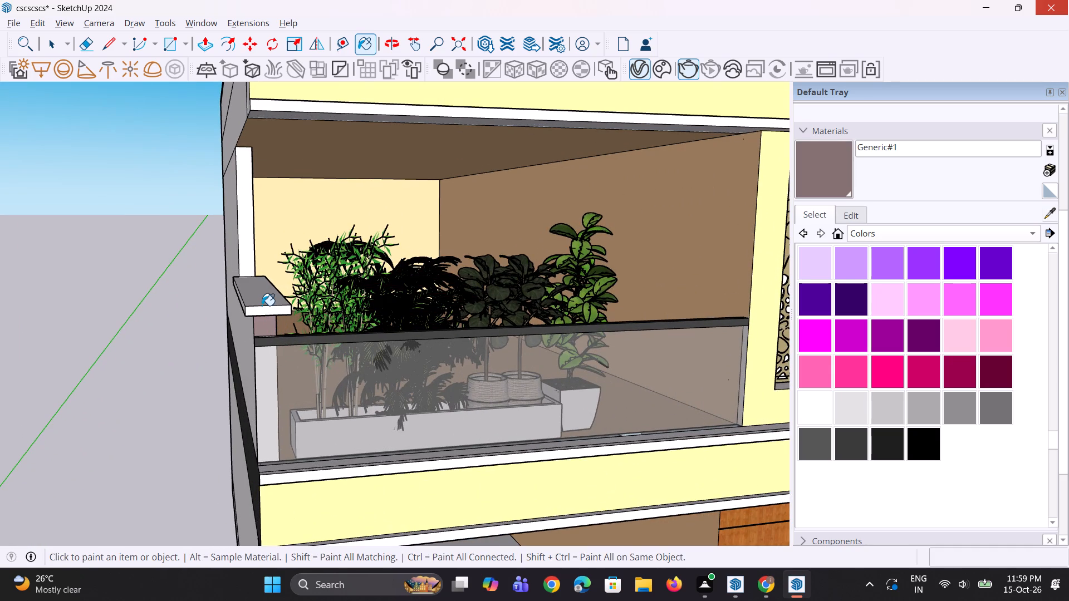
{"action": "left_click", "coordinate": [262, 305]}
{"action": "left_click", "coordinate": [262, 314]}
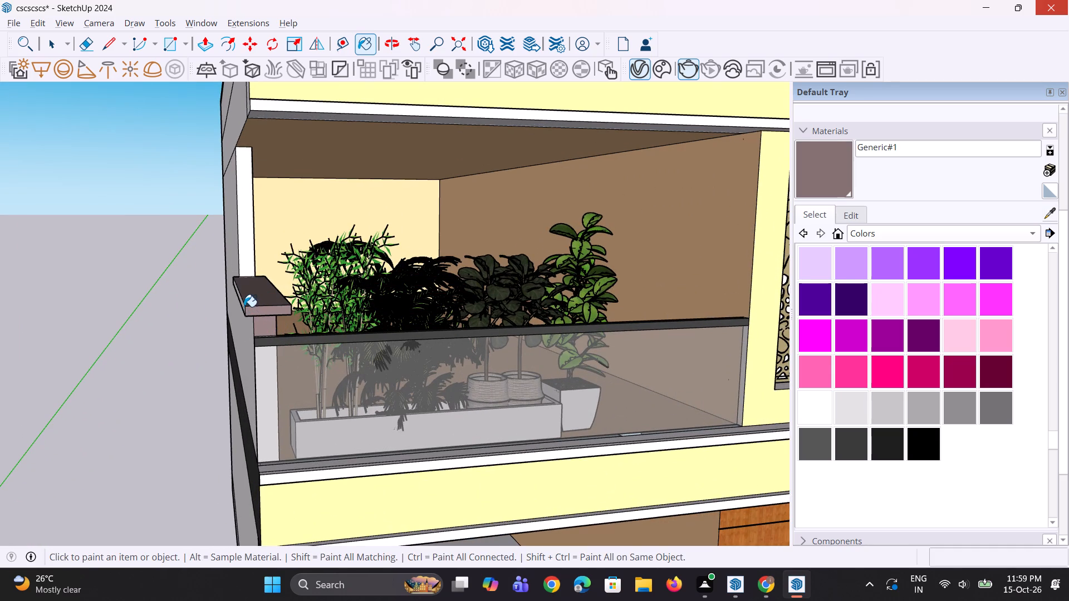
Paint the cap slab's outer edge and the side wall beside the lower balcony, including its front edge, with Generic#1.
{"action": "left_click", "coordinate": [243, 306]}
{"action": "scroll", "coordinate": [265, 349], "scroll_direction": "down", "scroll_amount": 9}
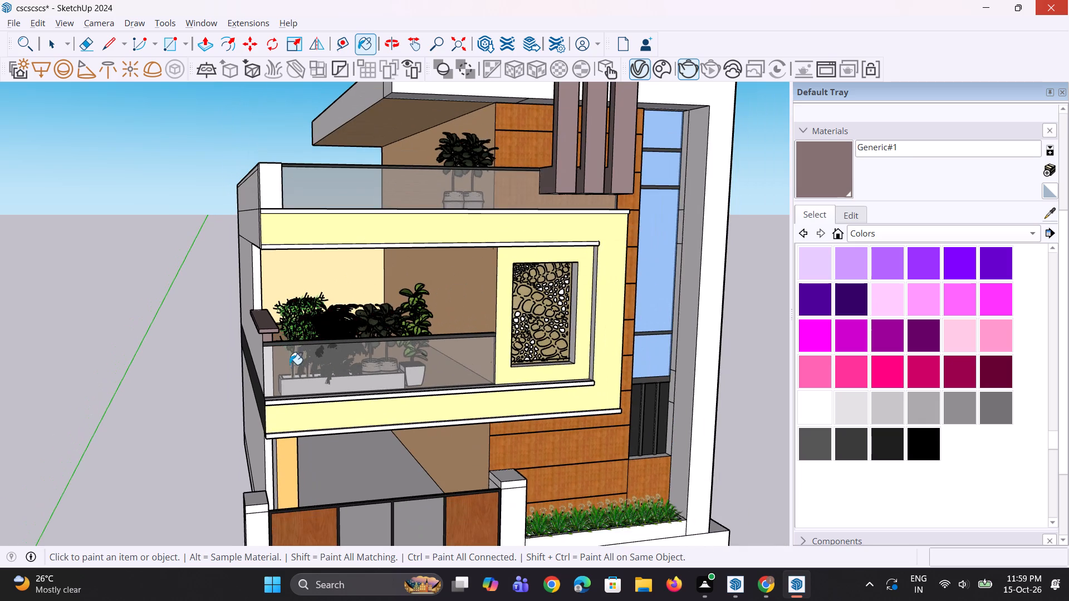
{"action": "middle_click_drag", "start_coordinate": [282, 345], "coordinate": [447, 318]}
{"action": "scroll", "coordinate": [345, 332], "scroll_direction": "up", "scroll_amount": 13}
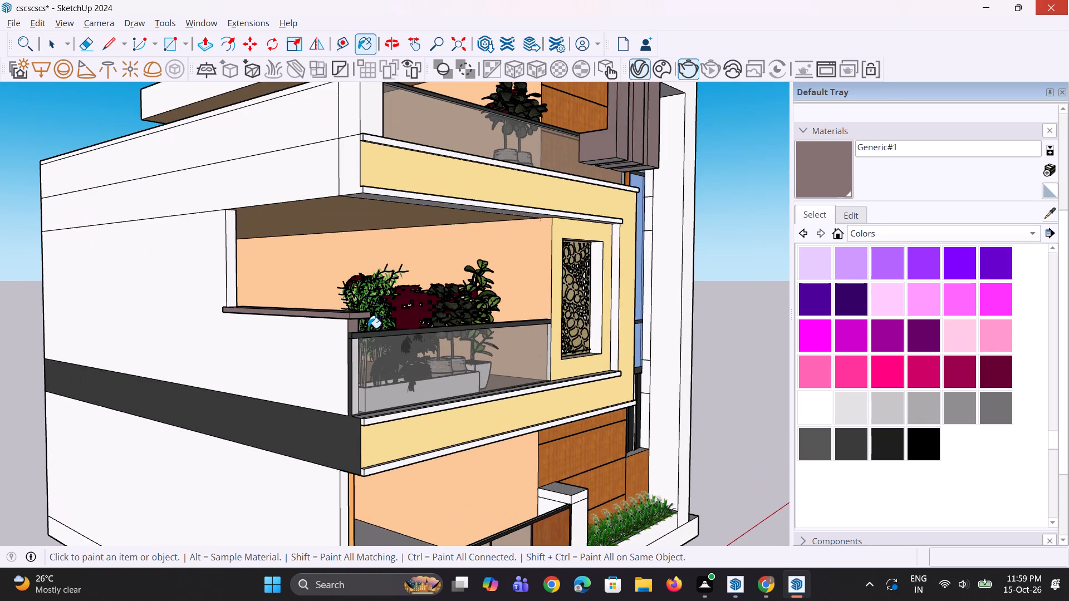
{"action": "scroll", "coordinate": [368, 328], "scroll_direction": "up", "scroll_amount": 17}
{"action": "middle_click_drag", "start_coordinate": [334, 340], "coordinate": [352, 358]}
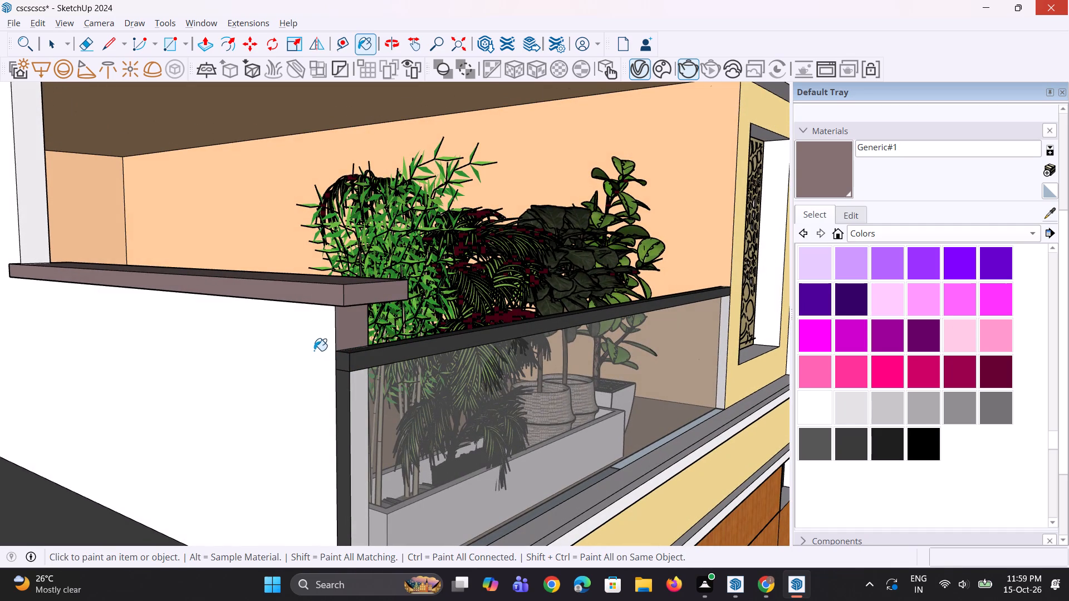
{"action": "scroll", "coordinate": [292, 351], "scroll_direction": "down", "scroll_amount": 5}
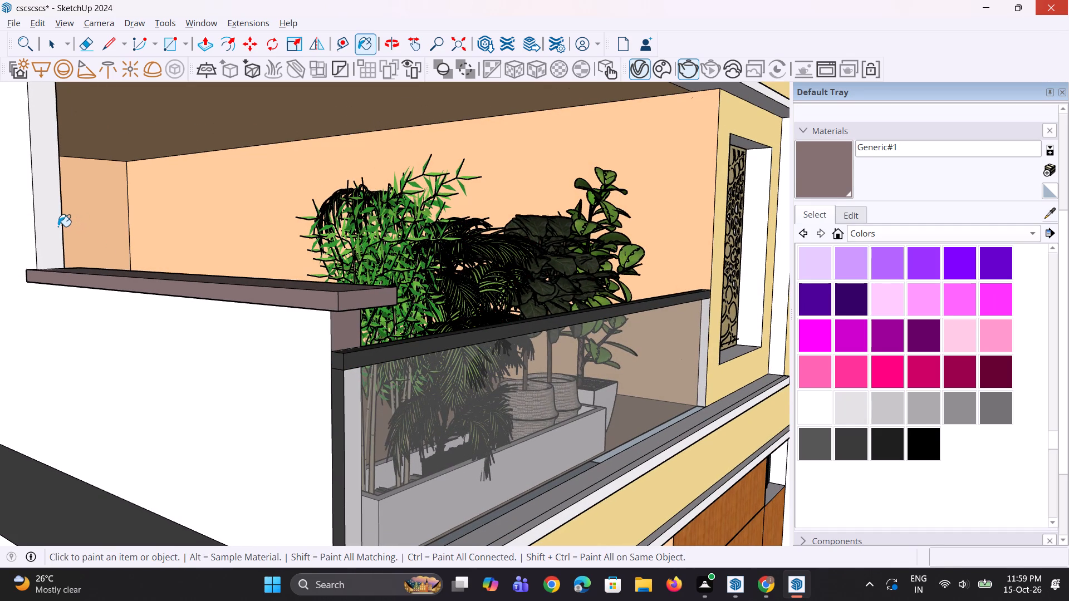
{"action": "left_click", "coordinate": [58, 226]}
{"action": "left_click", "coordinate": [61, 303]}
Paint the ground-floor side wall below the lower balcony, including its front edge, with Generic#1.
{"action": "scroll", "coordinate": [127, 367], "scroll_direction": "down", "scroll_amount": 10}
{"action": "middle_click_drag", "start_coordinate": [219, 367], "coordinate": [134, 356]}
{"action": "scroll", "coordinate": [134, 356], "scroll_direction": "down", "scroll_amount": 3}
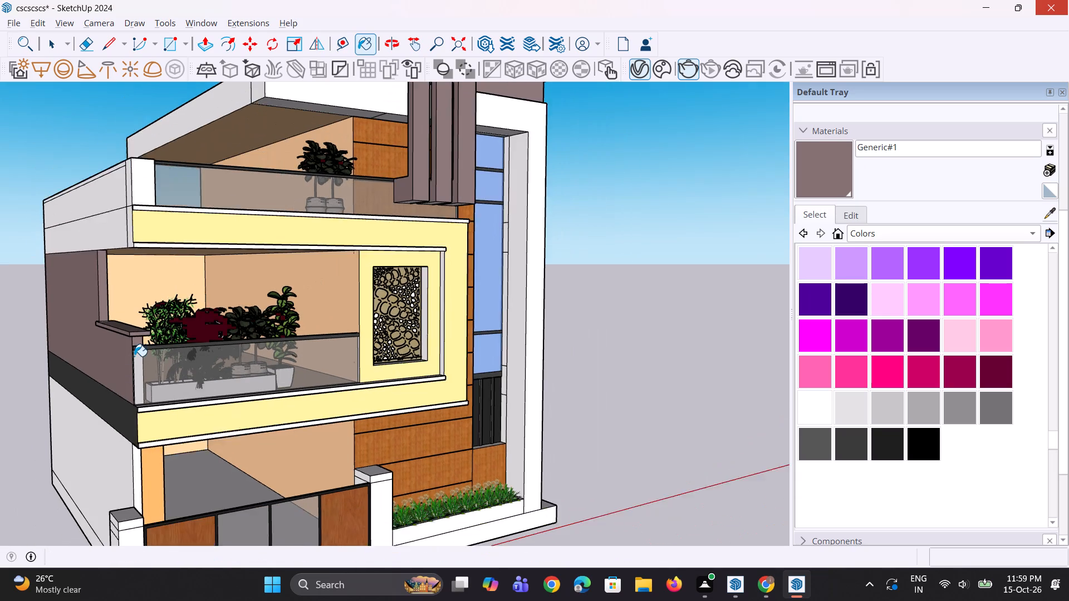
{"action": "scroll", "coordinate": [134, 356], "scroll_direction": "down", "scroll_amount": 4}
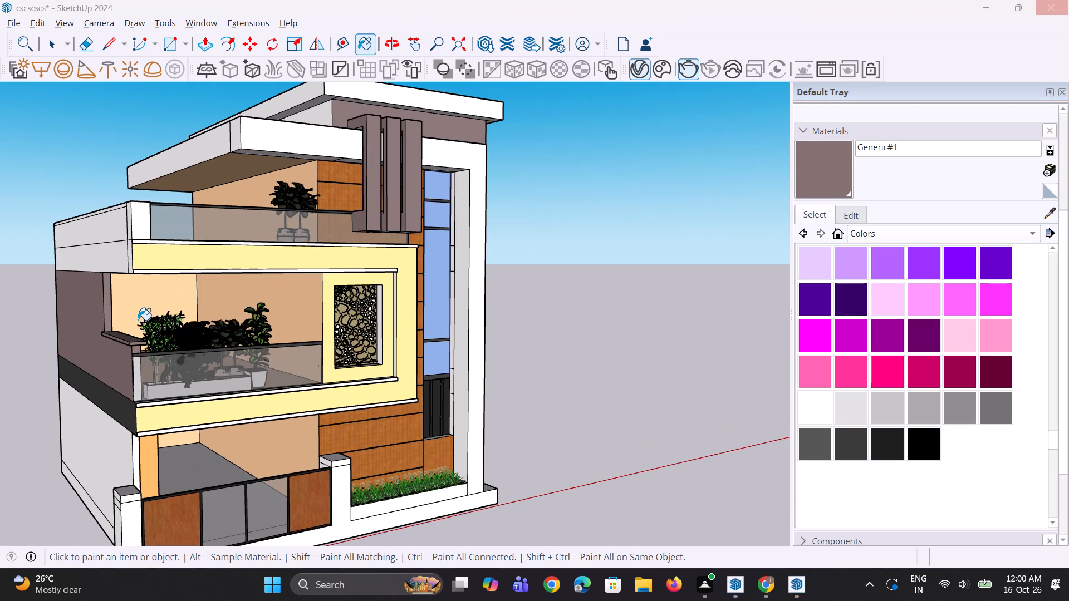
{"action": "middle_click_drag", "start_coordinate": [138, 320], "coordinate": [14, 317]}
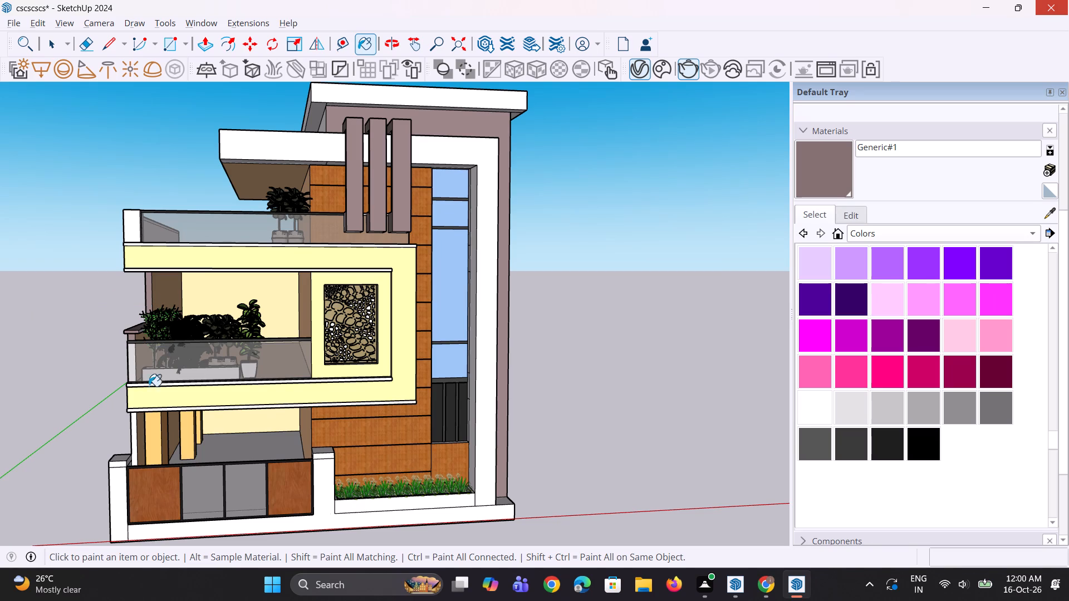
{"action": "scroll", "coordinate": [144, 412], "scroll_direction": "up", "scroll_amount": 9}
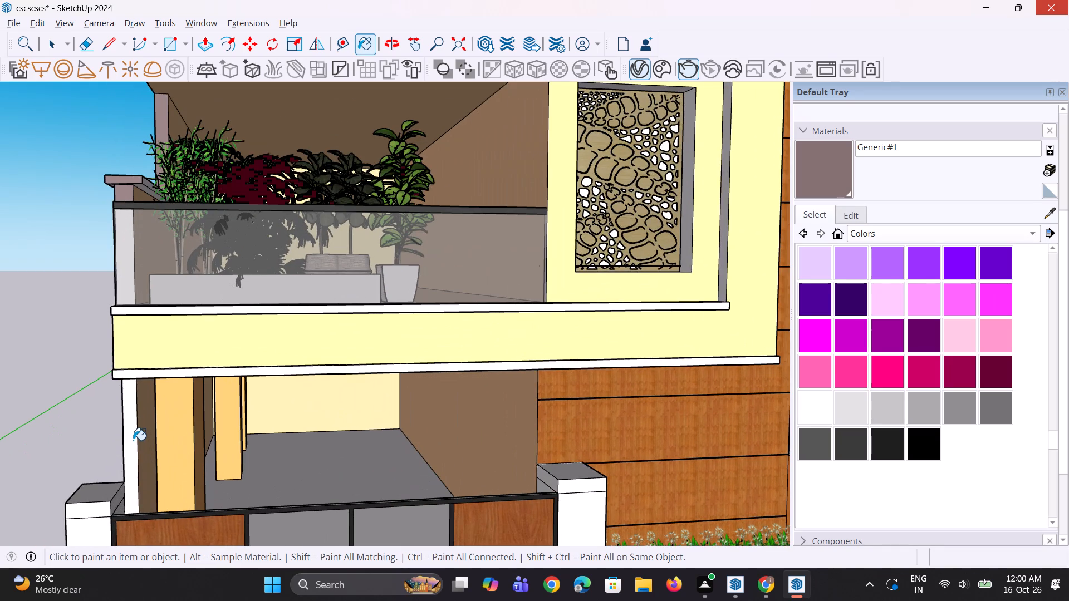
{"action": "left_click", "coordinate": [133, 440]}
{"action": "left_click", "coordinate": [141, 442]}
{"action": "middle_click_drag", "start_coordinate": [128, 433], "coordinate": [260, 427]}
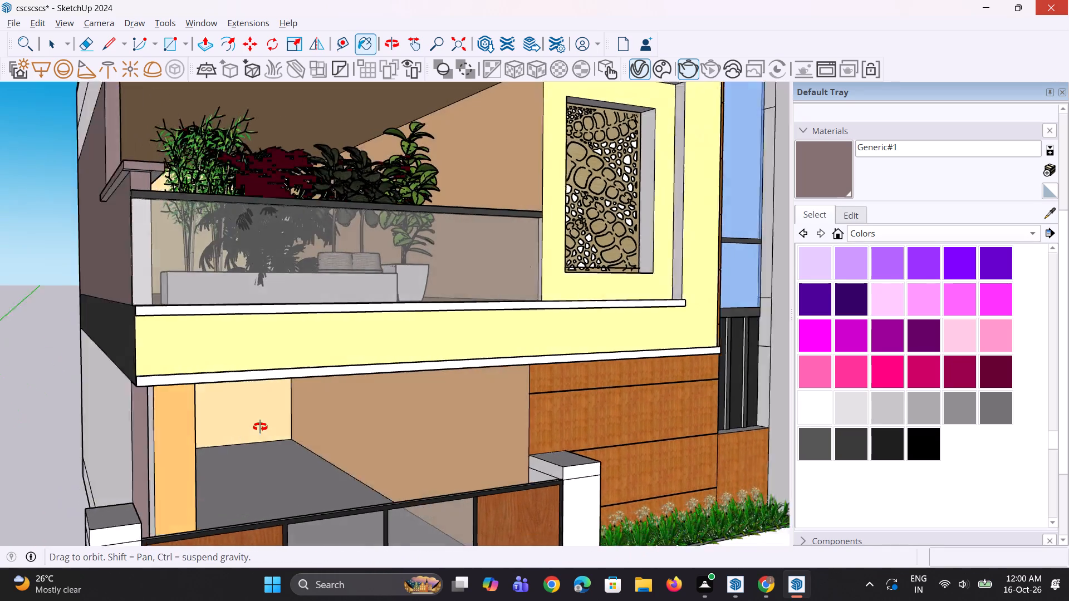
{"action": "middle_click_drag", "start_coordinate": [260, 427], "coordinate": [277, 426]}
{"action": "left_click", "coordinate": [135, 443]}
Paint the front face of the ground-level grass planter with Generic#1.
{"action": "scroll", "coordinate": [150, 451], "scroll_direction": "down", "scroll_amount": 6}
{"action": "middle_click_drag", "start_coordinate": [207, 449], "coordinate": [168, 450]}
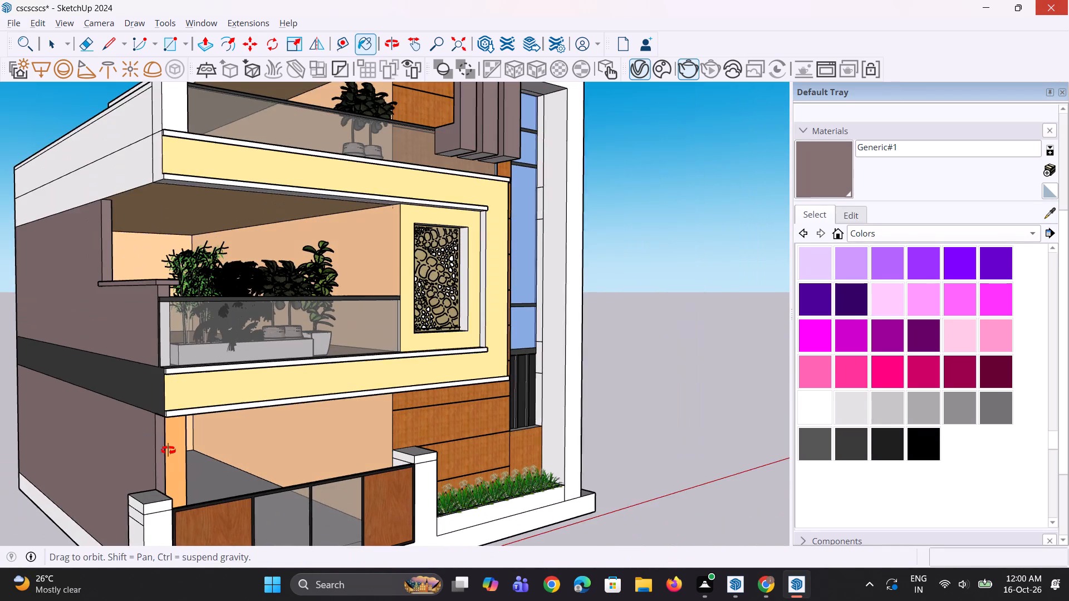
{"action": "middle_click_drag", "start_coordinate": [168, 450], "coordinate": [107, 450]}
{"action": "scroll", "coordinate": [106, 428], "scroll_direction": "down", "scroll_amount": 5}
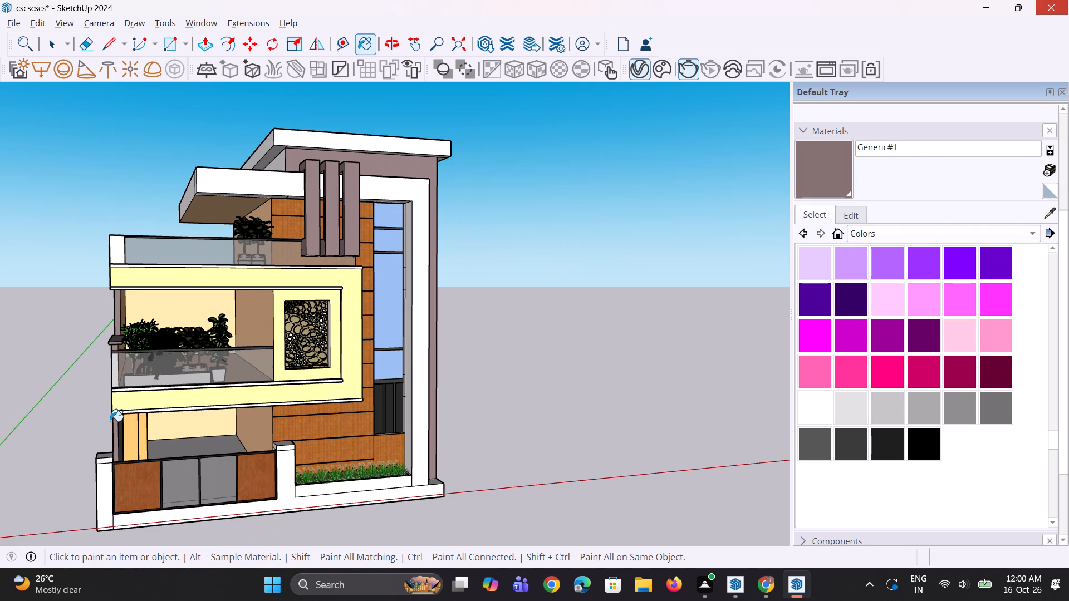
{"action": "scroll", "coordinate": [121, 413], "scroll_direction": "down", "scroll_amount": 2}
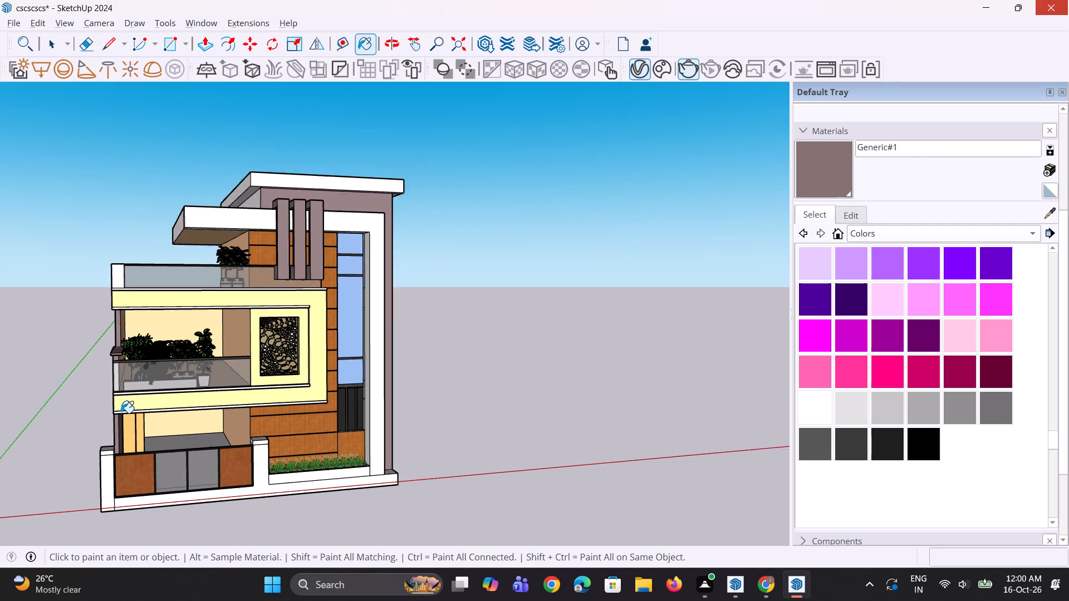
{"action": "scroll", "coordinate": [121, 413], "scroll_direction": "down", "scroll_amount": 5}
{"action": "scroll", "coordinate": [252, 450], "scroll_direction": "up", "scroll_amount": 3}
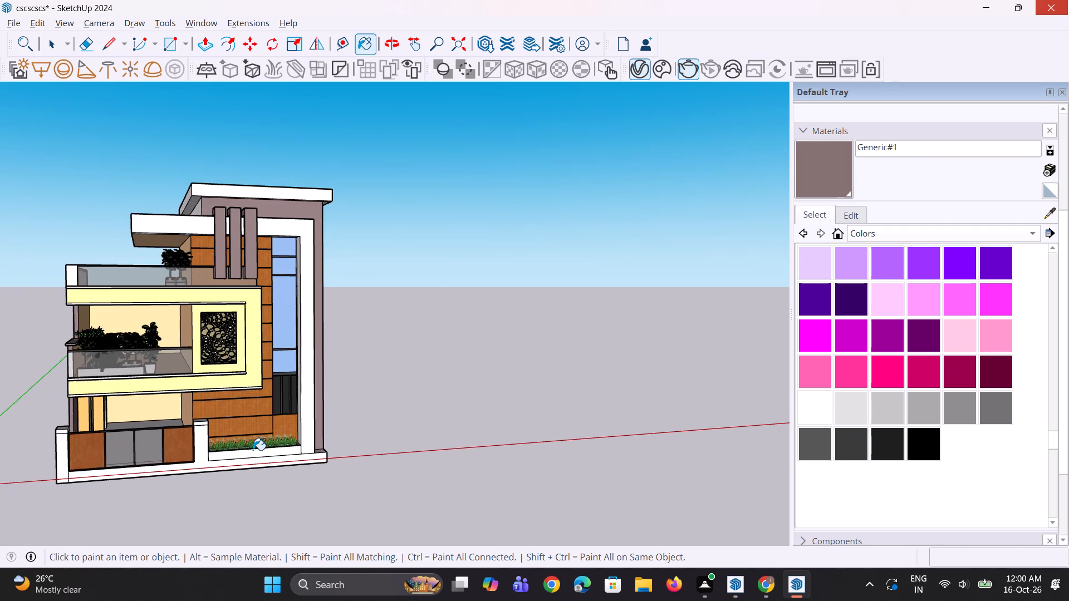
{"action": "scroll", "coordinate": [215, 446], "scroll_direction": "up", "scroll_amount": 4}
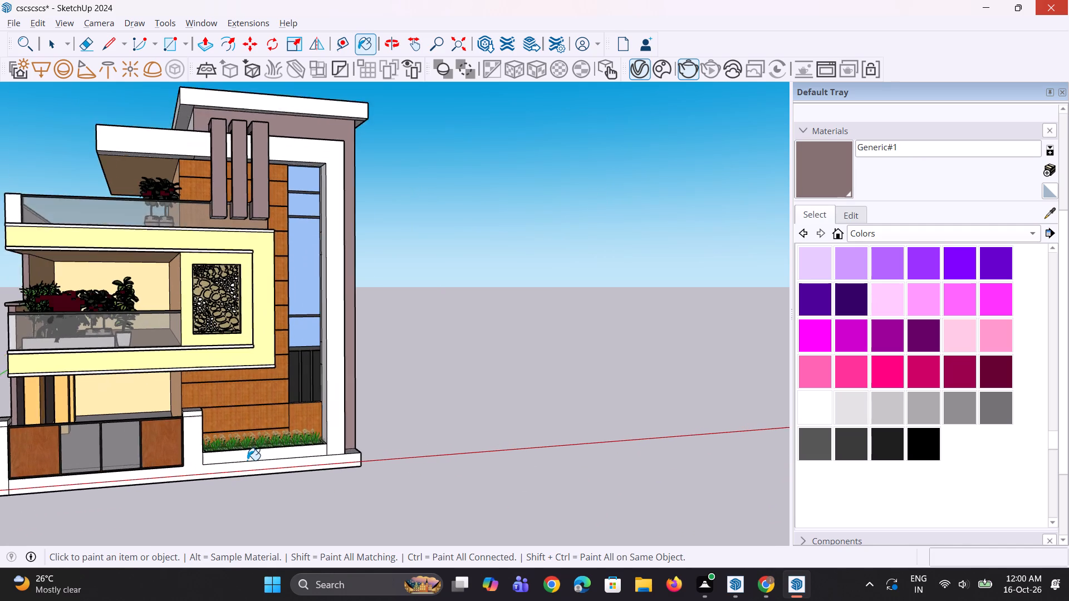
{"action": "scroll", "coordinate": [247, 460], "scroll_direction": "up", "scroll_amount": 3}
{"action": "left_click", "coordinate": [251, 452]}
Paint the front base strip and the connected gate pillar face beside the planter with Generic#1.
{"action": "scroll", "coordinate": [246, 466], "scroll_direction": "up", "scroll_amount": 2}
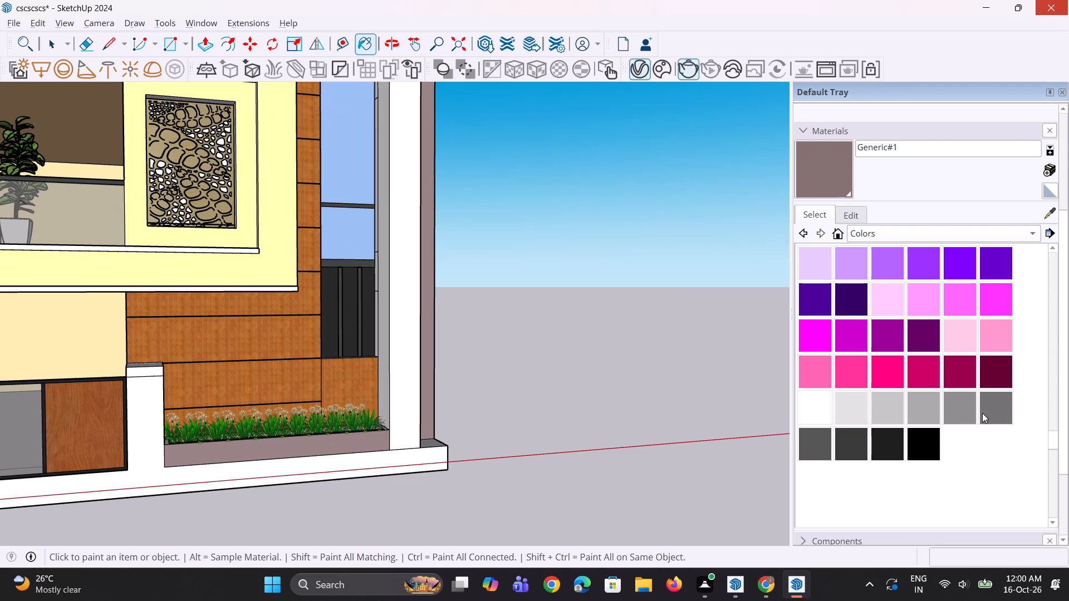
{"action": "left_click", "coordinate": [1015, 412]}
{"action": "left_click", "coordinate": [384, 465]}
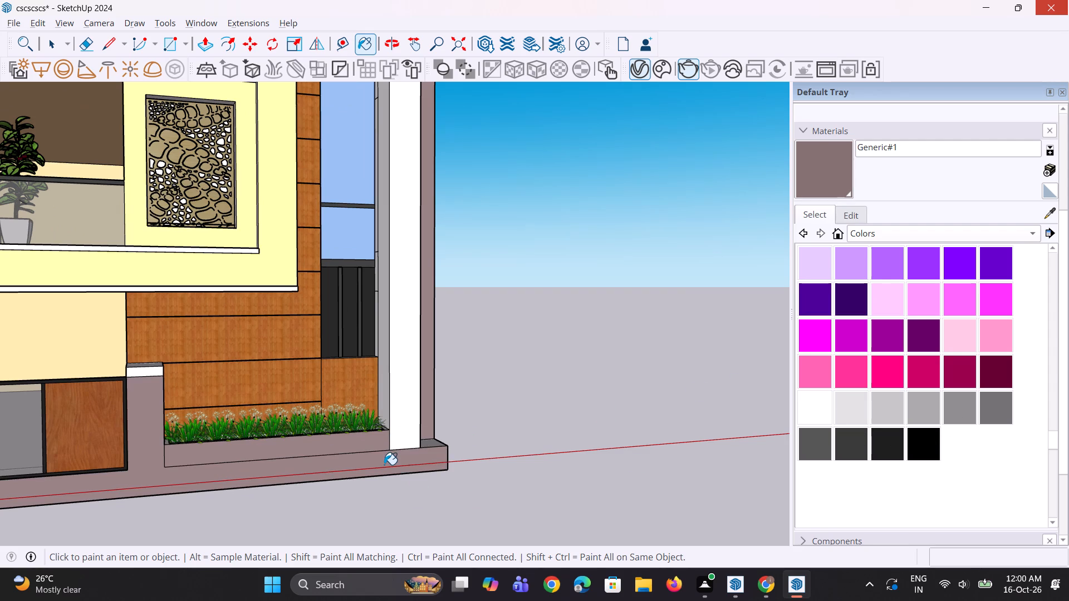
Paint the front base strip, the connected pillar face beside the planter and the outer gate pillar's front with Color M04.
{"action": "scroll", "coordinate": [384, 465], "scroll_direction": "down", "scroll_amount": 4}
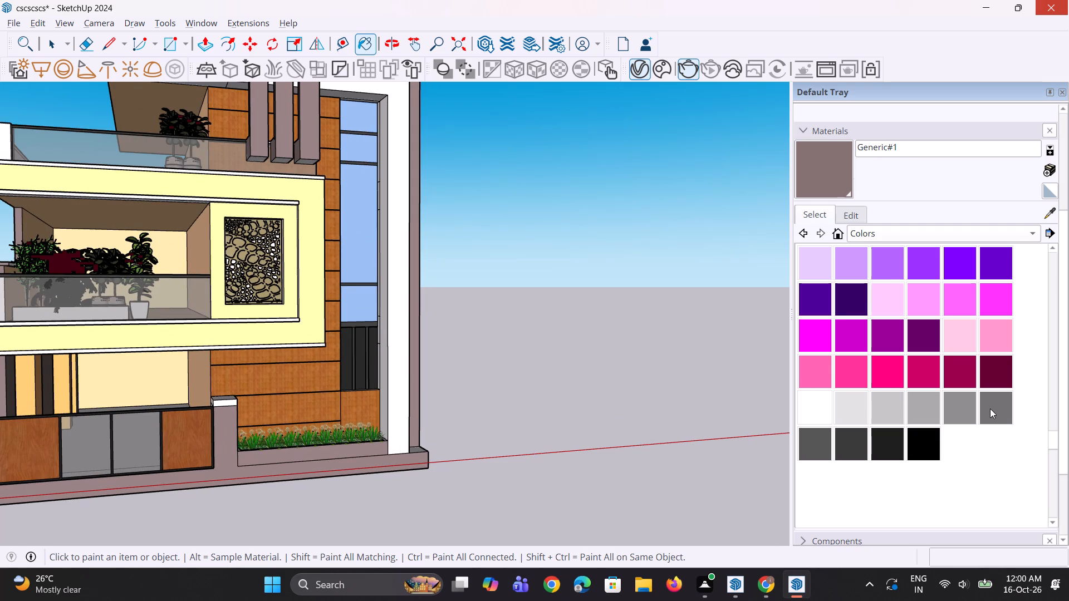
{"action": "left_click", "coordinate": [967, 415]}
{"action": "left_click", "coordinate": [358, 469]}
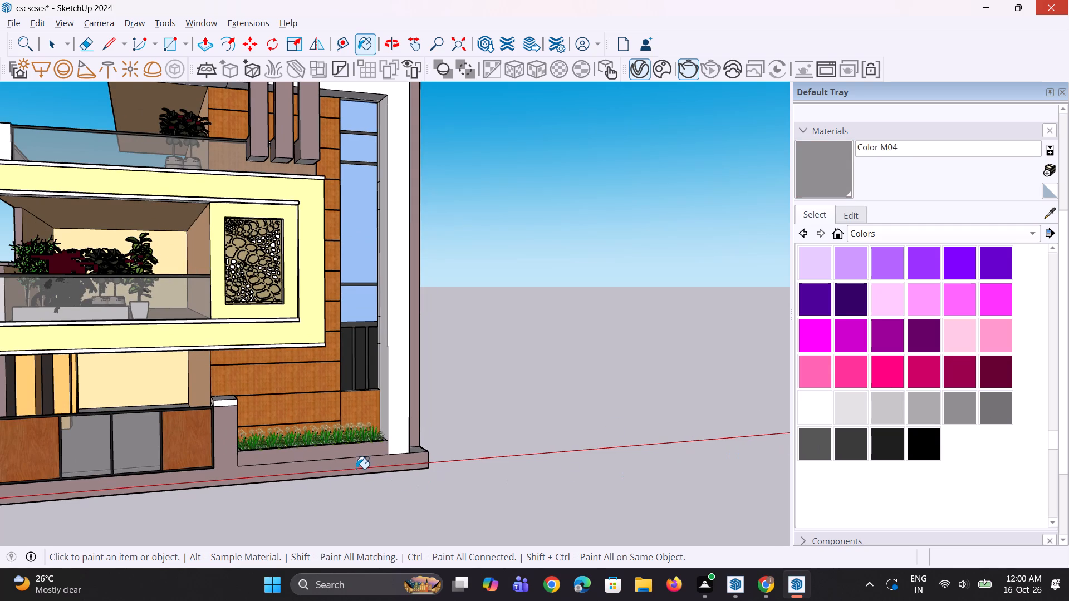
{"action": "scroll", "coordinate": [355, 471], "scroll_direction": "down", "scroll_amount": 4}
{"action": "middle_click_drag", "start_coordinate": [347, 469], "coordinate": [315, 440]}
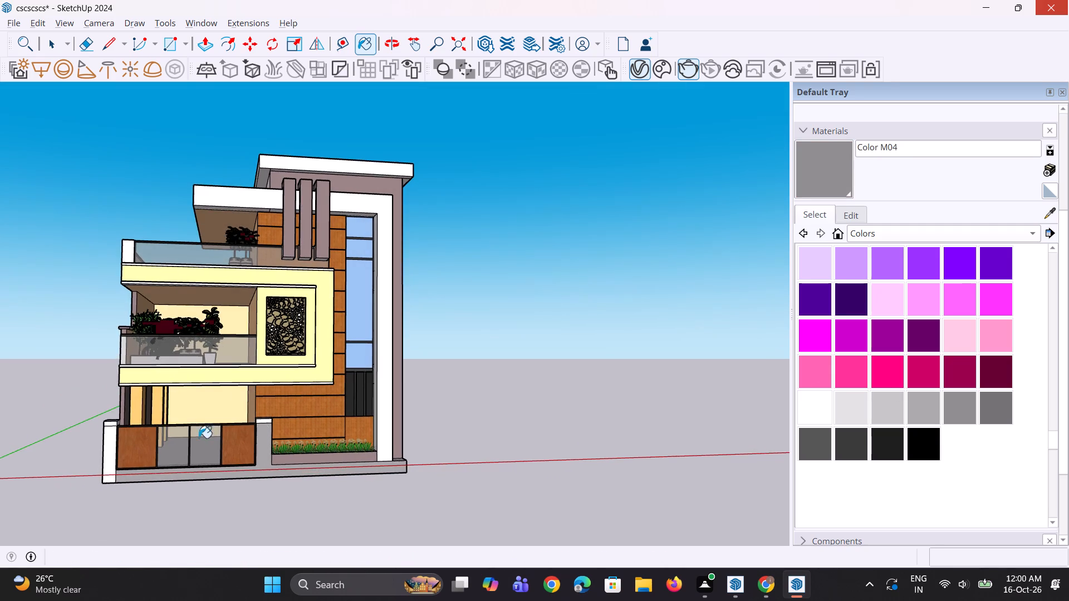
{"action": "left_click", "coordinate": [104, 451]}
Paint the cap of the gate pillar beside the planter with Color M04.
{"action": "middle_click_drag", "start_coordinate": [102, 432], "coordinate": [122, 456]}
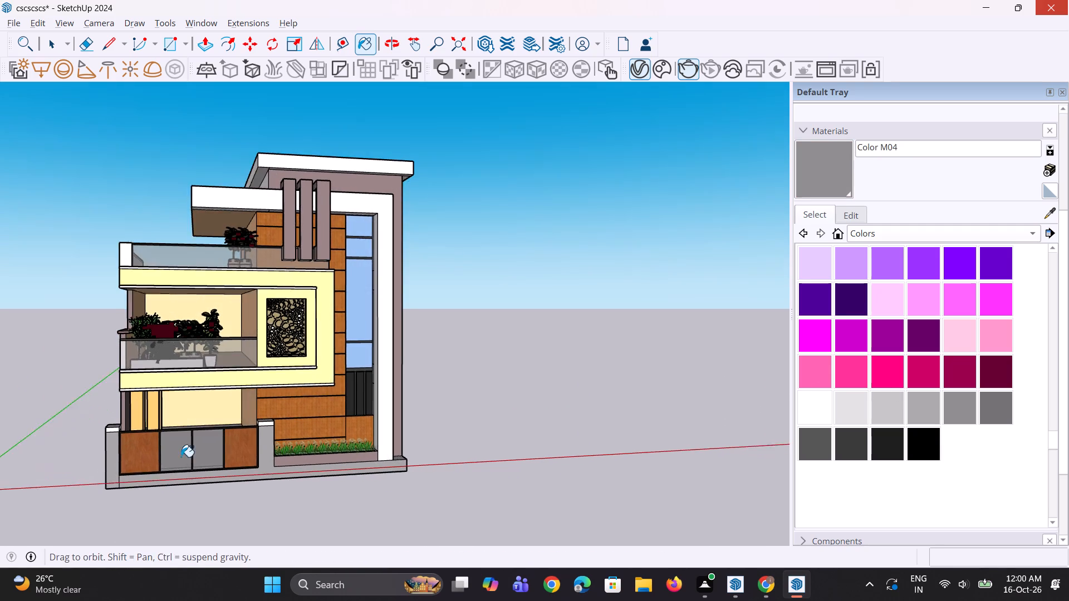
{"action": "scroll", "coordinate": [253, 443], "scroll_direction": "up", "scroll_amount": 12}
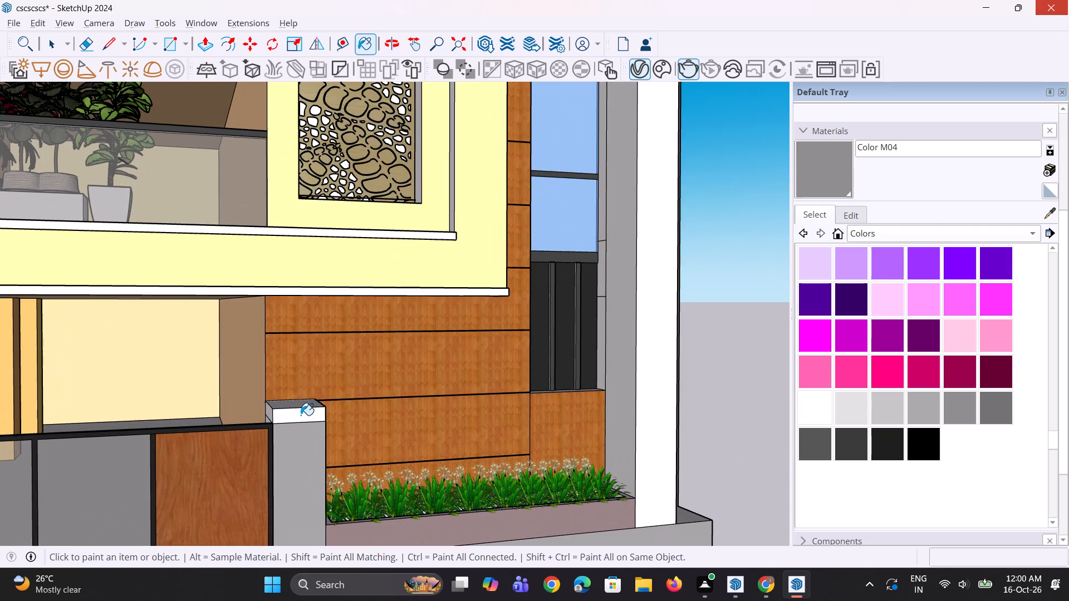
{"action": "left_click", "coordinate": [302, 415]}
{"action": "left_click", "coordinate": [270, 413]}
Paint the cap of the gate pillar at the outer end of the gate with Color M04.
{"action": "scroll", "coordinate": [328, 426], "scroll_direction": "down", "scroll_amount": 3}
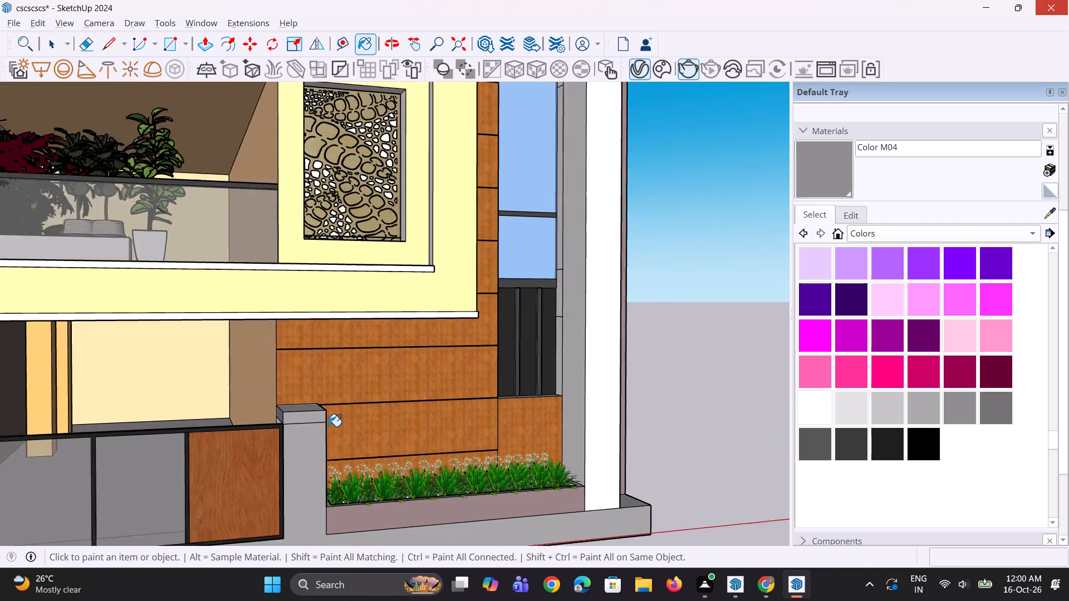
{"action": "scroll", "coordinate": [328, 426], "scroll_direction": "down", "scroll_amount": 6}
{"action": "scroll", "coordinate": [129, 459], "scroll_direction": "up", "scroll_amount": 5}
{"action": "left_click", "coordinate": [112, 426]}
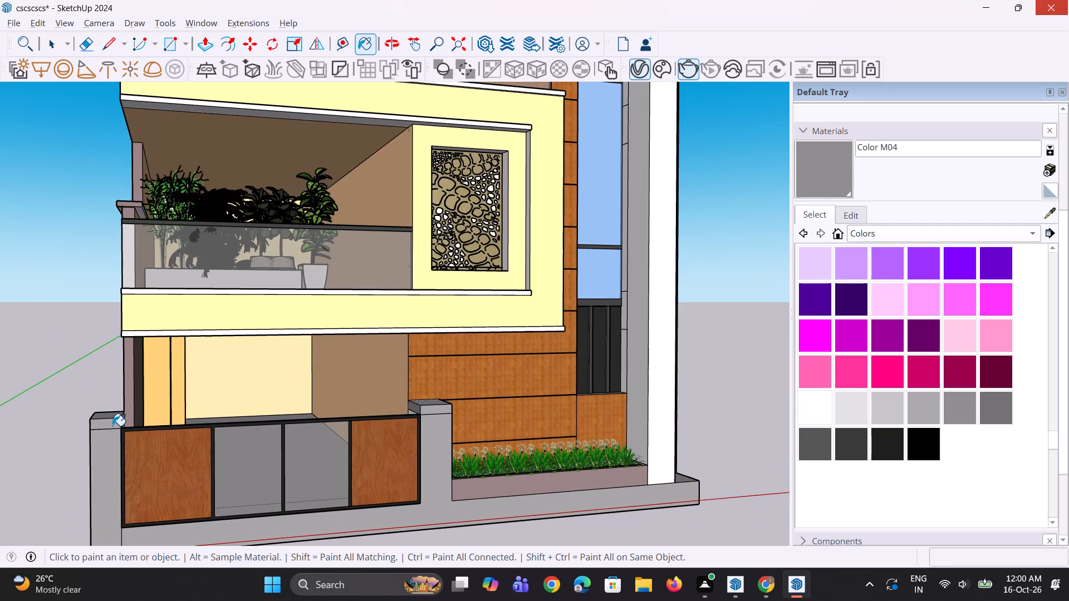
{"action": "left_click", "coordinate": [121, 421]}
{"action": "scroll", "coordinate": [123, 422], "scroll_direction": "up", "scroll_amount": 1}
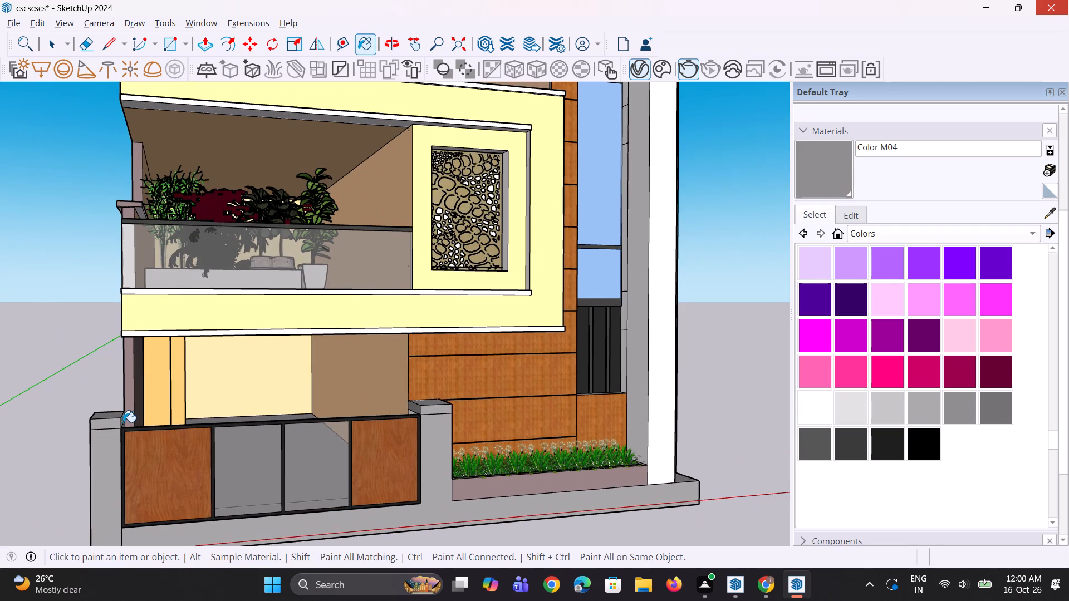
{"action": "scroll", "coordinate": [123, 422], "scroll_direction": "up", "scroll_amount": 11}
{"action": "left_click", "coordinate": [121, 417]}
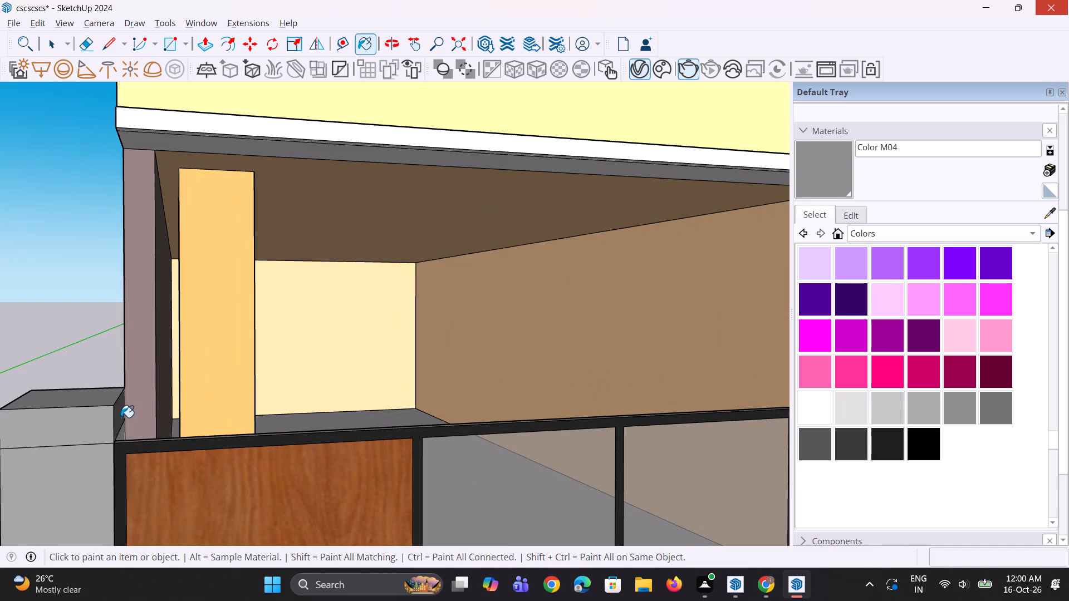
Paint the outward-facing side faces of the outer gate pillar and its cap with Color M04.
{"action": "scroll", "coordinate": [124, 432], "scroll_direction": "down", "scroll_amount": 4}
{"action": "middle_click_drag", "start_coordinate": [47, 448], "coordinate": [170, 437]}
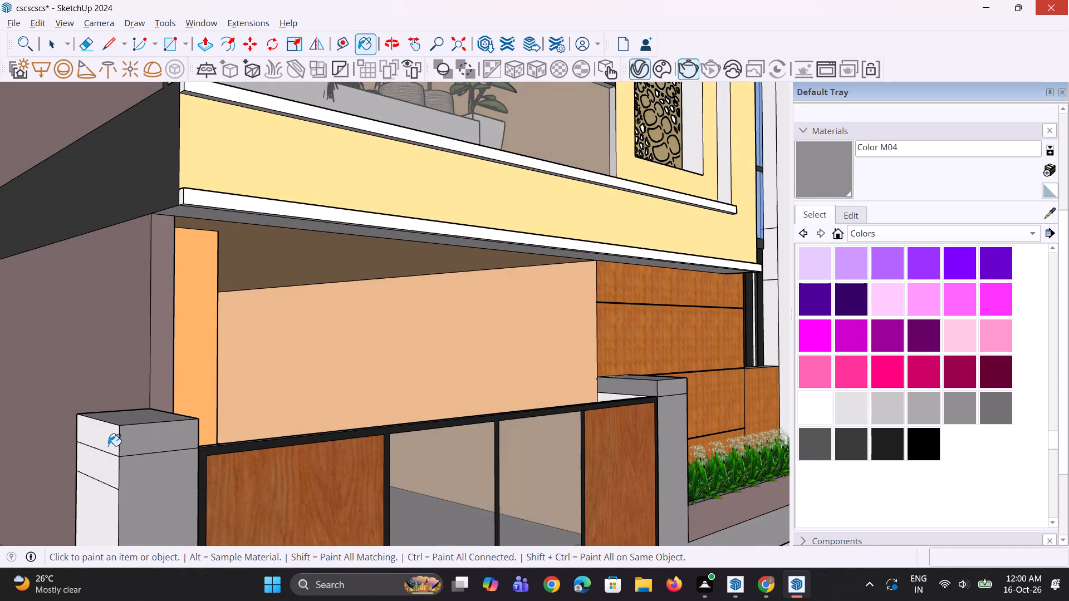
{"action": "left_click_drag", "start_coordinate": [104, 446], "coordinate": [106, 474]}
{"action": "left_click", "coordinate": [106, 475]}
{"action": "left_click", "coordinate": [109, 445]}
{"action": "left_click", "coordinate": [100, 497]}
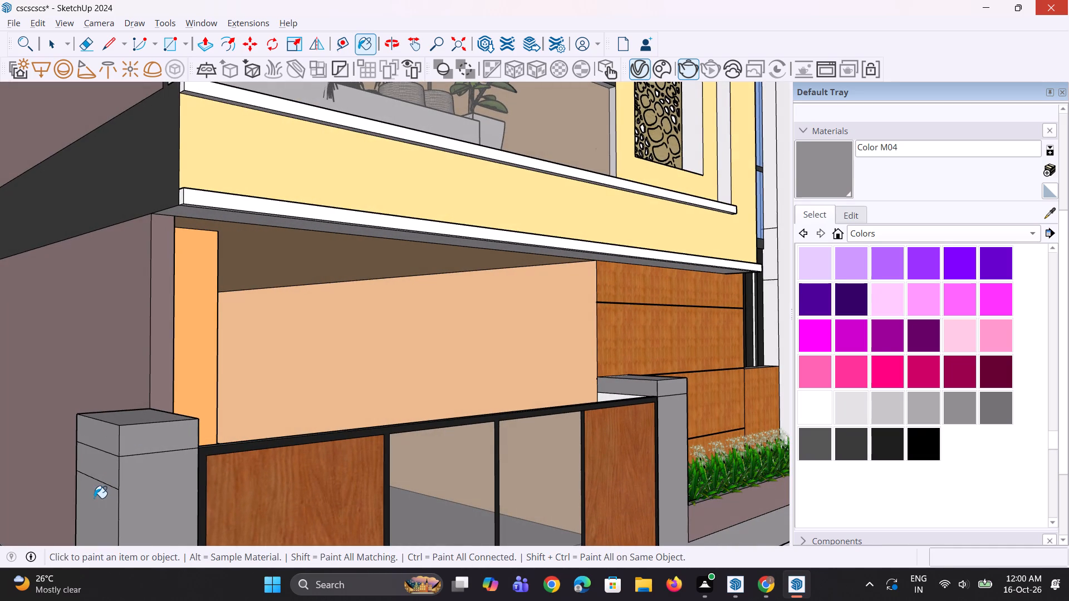
Paint the gate-facing side of the pillar beside the planter with Color M04.
{"action": "scroll", "coordinate": [94, 498], "scroll_direction": "down", "scroll_amount": 5}
{"action": "scroll", "coordinate": [477, 412], "scroll_direction": "up", "scroll_amount": 7}
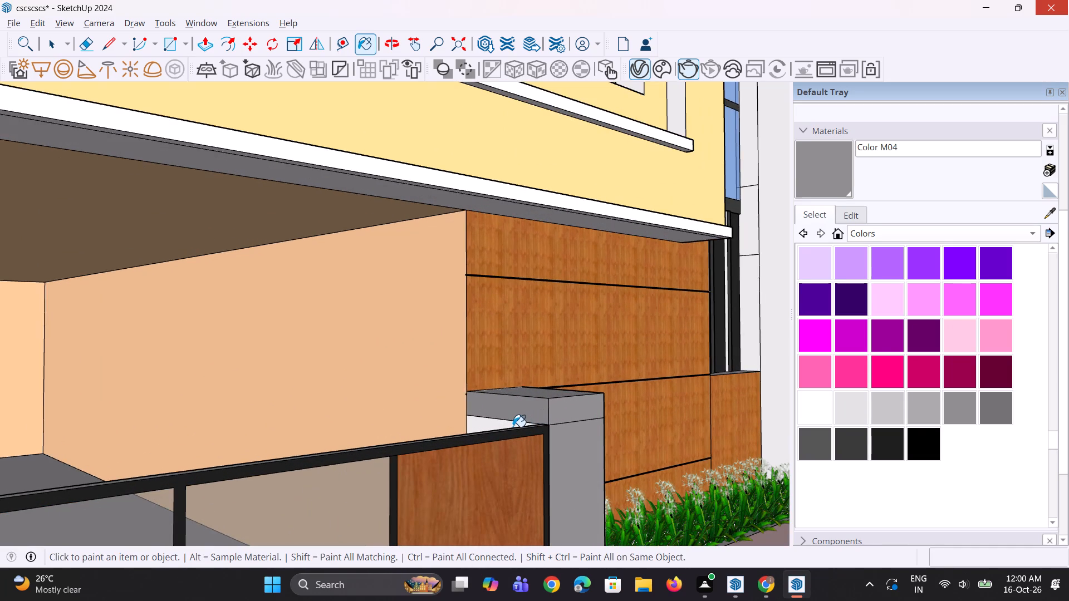
{"action": "left_click", "coordinate": [509, 427]}
Paint the yellow balcony frame and the surround of the patterned screen panel with Color M00.
{"action": "middle_click_drag", "start_coordinate": [498, 435], "coordinate": [313, 437]}
{"action": "scroll", "coordinate": [312, 437], "scroll_direction": "down", "scroll_amount": 5}
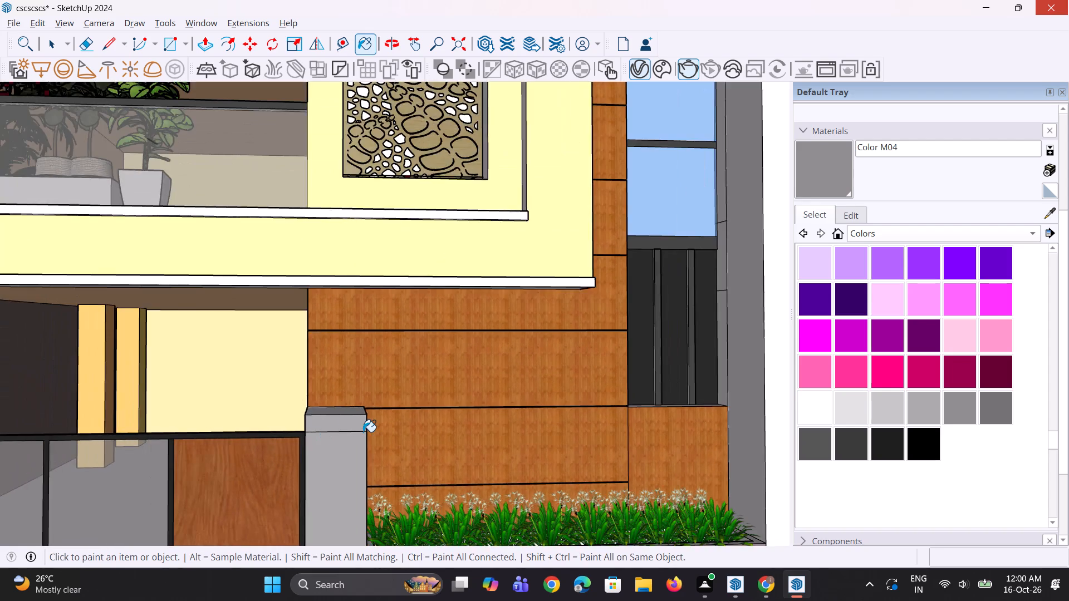
{"action": "scroll", "coordinate": [363, 432], "scroll_direction": "down", "scroll_amount": 10}
{"action": "middle_click_drag", "start_coordinate": [411, 407], "coordinate": [419, 299]}
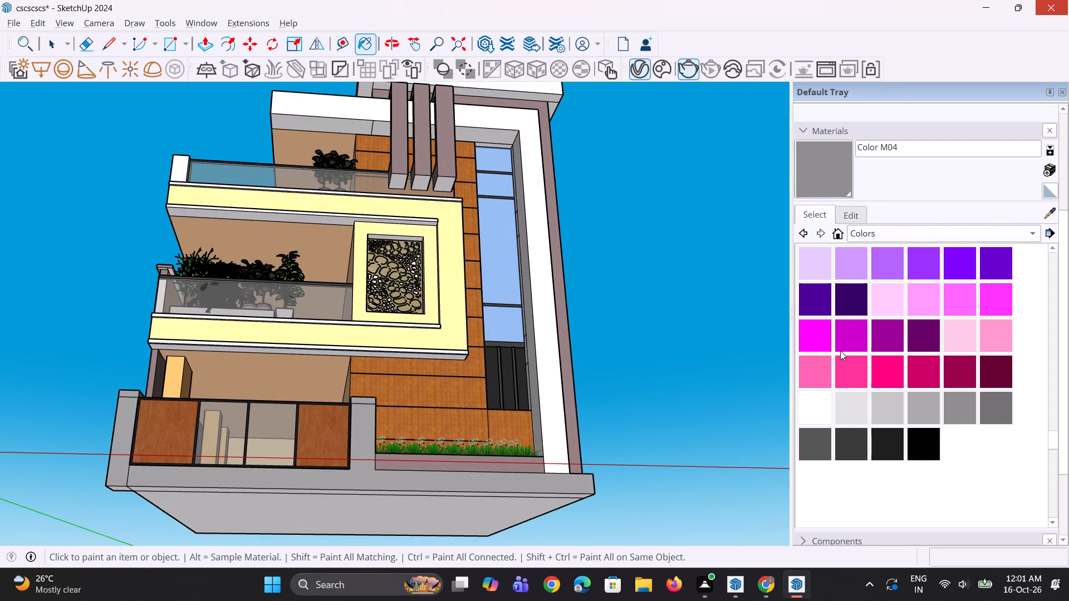
{"action": "left_click", "coordinate": [806, 402]}
{"action": "left_click", "coordinate": [441, 237]}
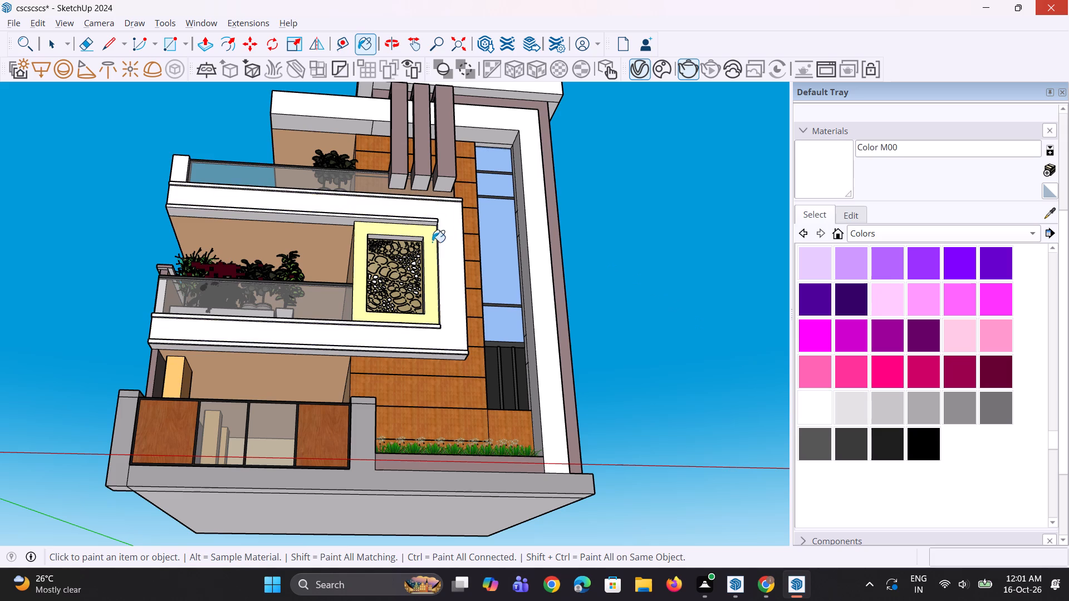
{"action": "left_click", "coordinate": [428, 243]}
Begin copying the top front edge of the end pillar beside the upper balcony's railing, starting from its outer corner.
{"action": "middle_click_drag", "start_coordinate": [423, 238], "coordinate": [418, 270]}
{"action": "scroll", "coordinate": [403, 229], "scroll_direction": "down", "scroll_amount": 4}
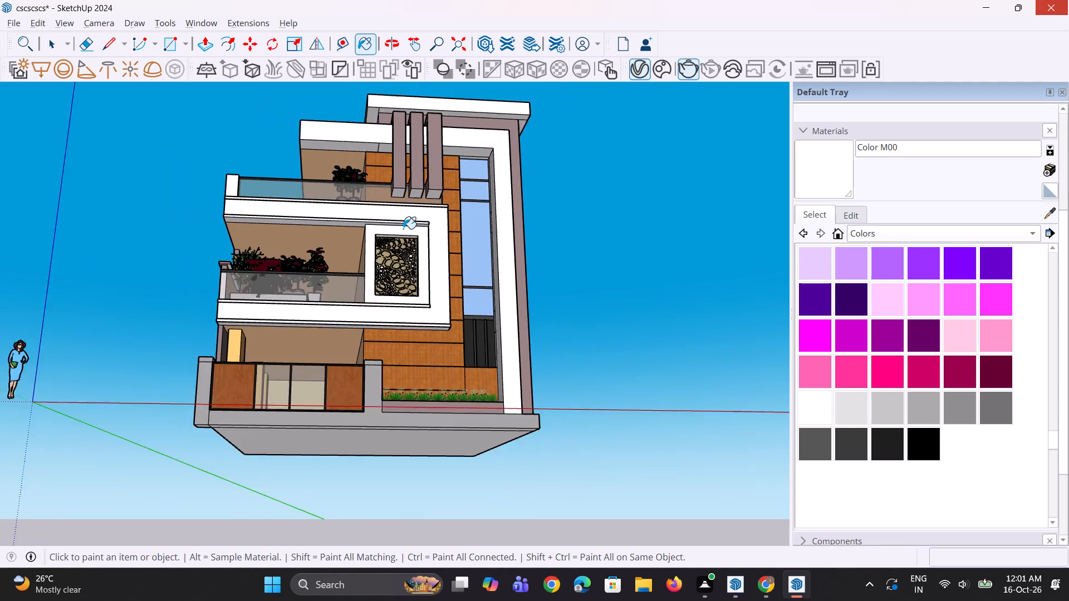
{"action": "middle_click_drag", "start_coordinate": [403, 236], "coordinate": [398, 295]}
{"action": "scroll", "coordinate": [395, 291], "scroll_direction": "down", "scroll_amount": 5}
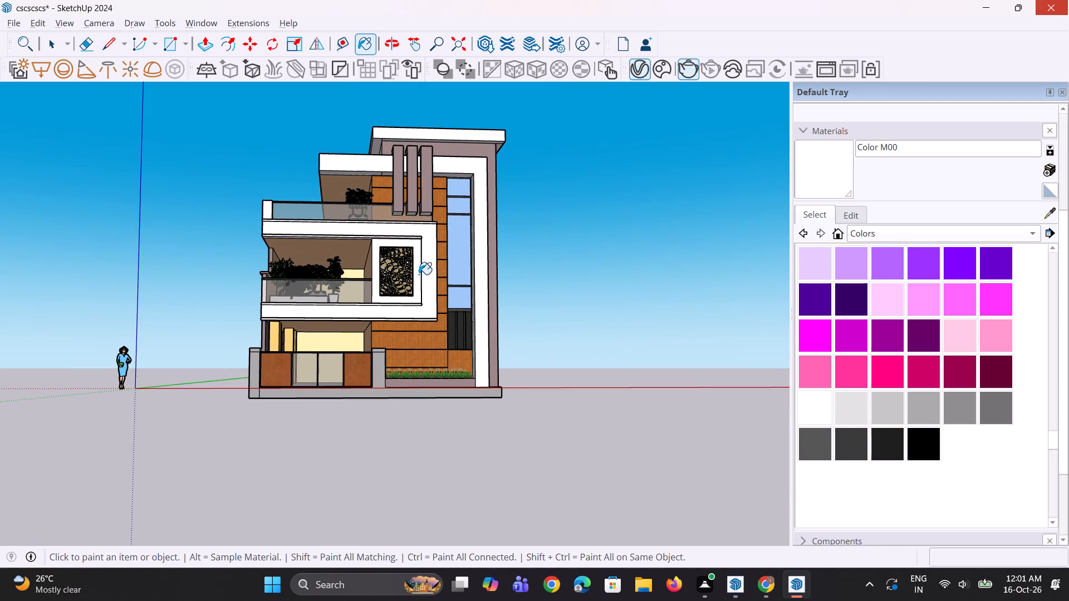
{"action": "scroll", "coordinate": [300, 230], "scroll_direction": "up", "scroll_amount": 3}
{"action": "scroll", "coordinate": [254, 190], "scroll_direction": "up", "scroll_amount": 11}
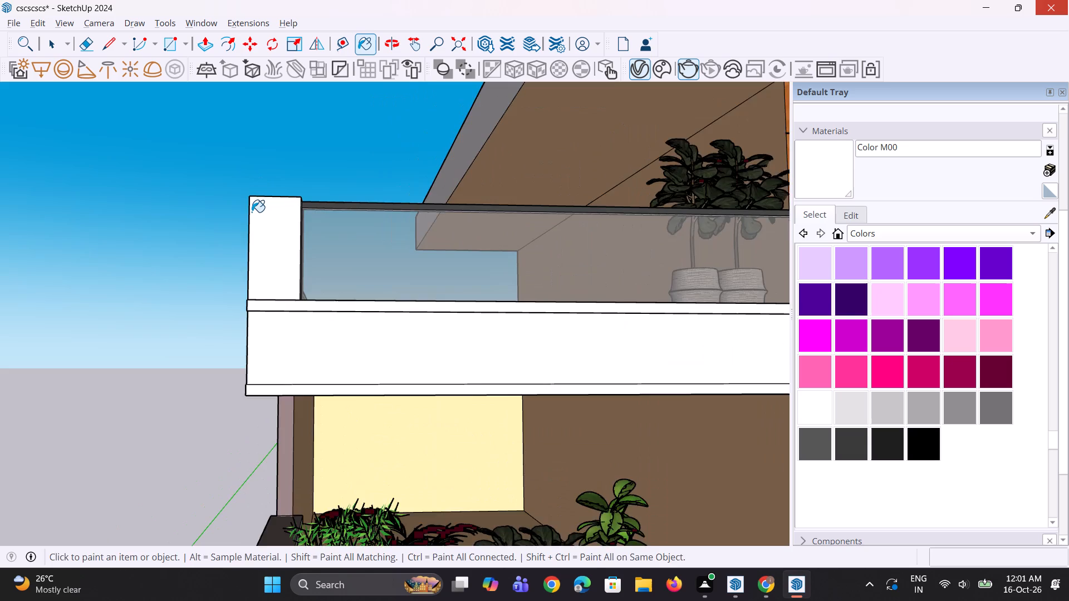
{"action": "scroll", "coordinate": [252, 212], "scroll_direction": "up", "scroll_amount": 2}
{"action": "middle_click_drag", "start_coordinate": [252, 212], "coordinate": [309, 325]}
{"action": "scroll", "coordinate": [303, 252], "scroll_direction": "up", "scroll_amount": 5}
{"action": "key", "text": "space"}
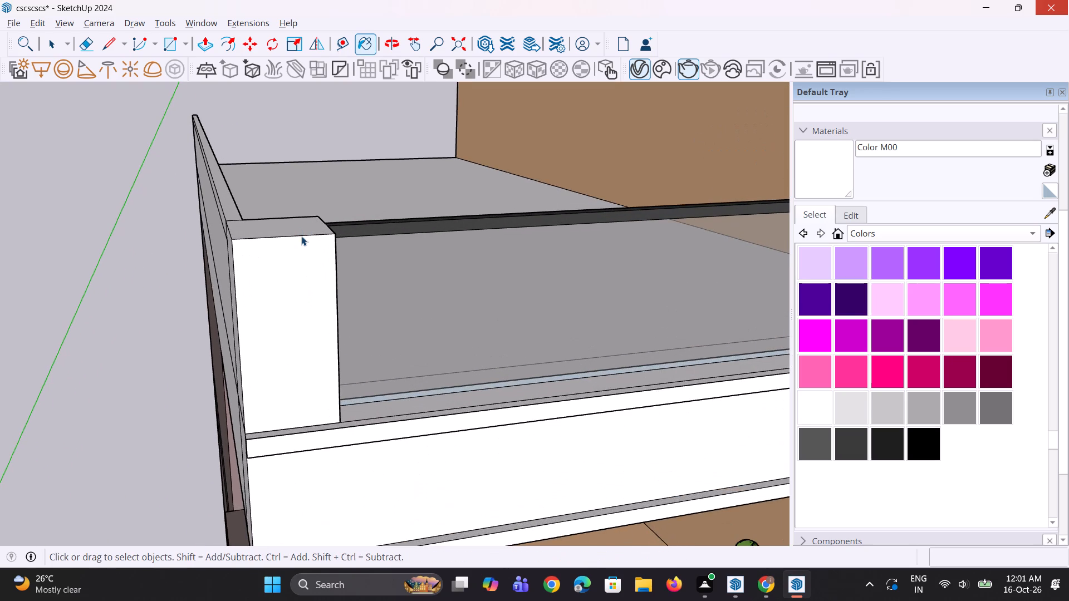
{"action": "key", "text": "space"}
{"action": "scroll", "coordinate": [301, 236], "scroll_direction": "up", "scroll_amount": 1}
{"action": "left_click", "coordinate": [301, 236]}
{"action": "scroll", "coordinate": [258, 254], "scroll_direction": "up", "scroll_amount": 2}
{"action": "key", "text": "m"}
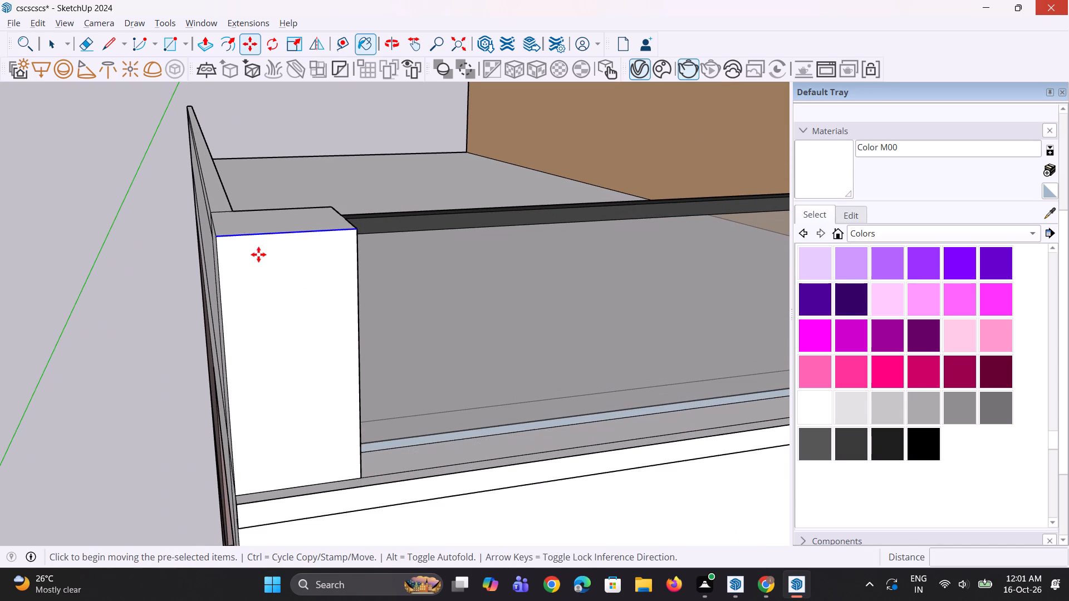
{"action": "left_click", "coordinate": [220, 239]}
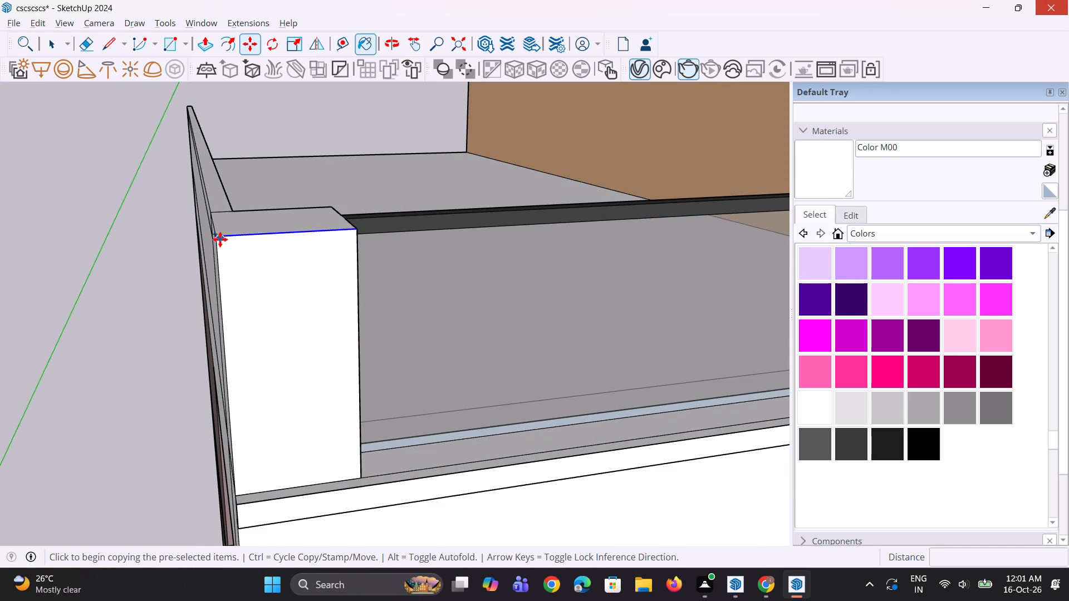
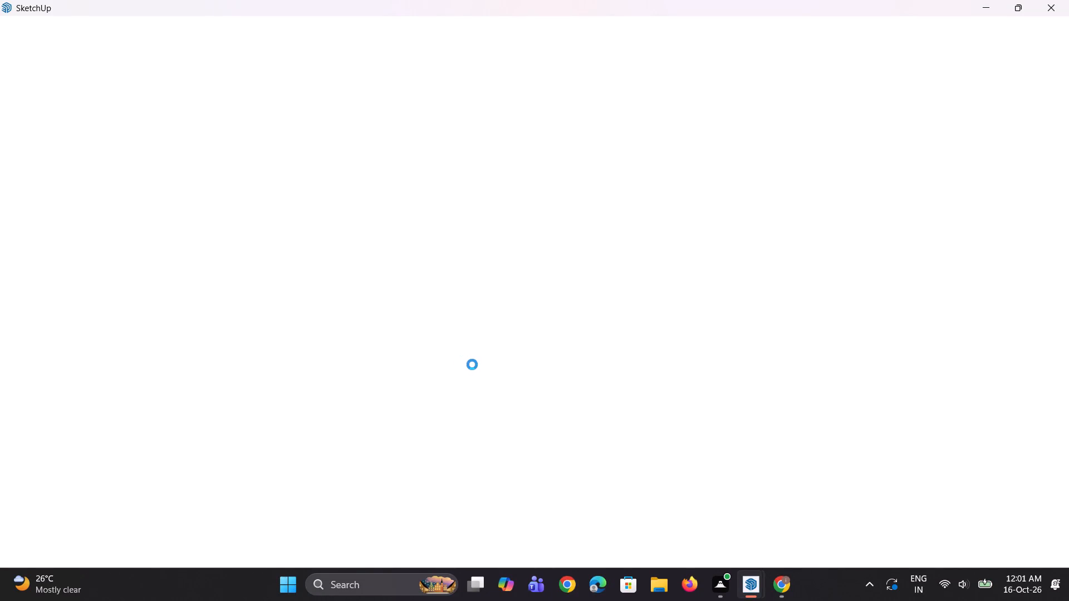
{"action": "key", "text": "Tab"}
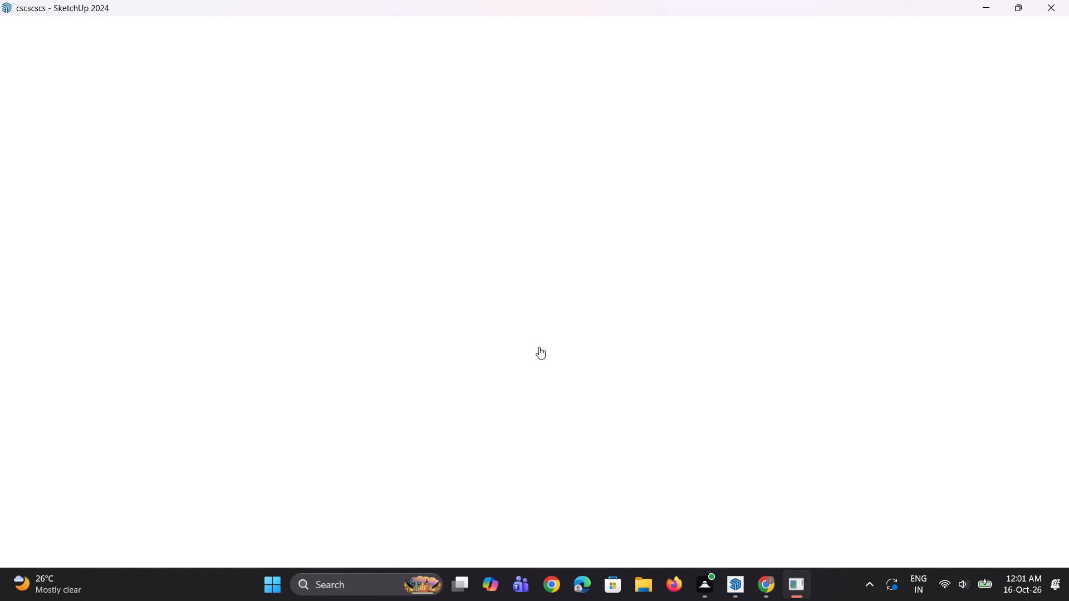
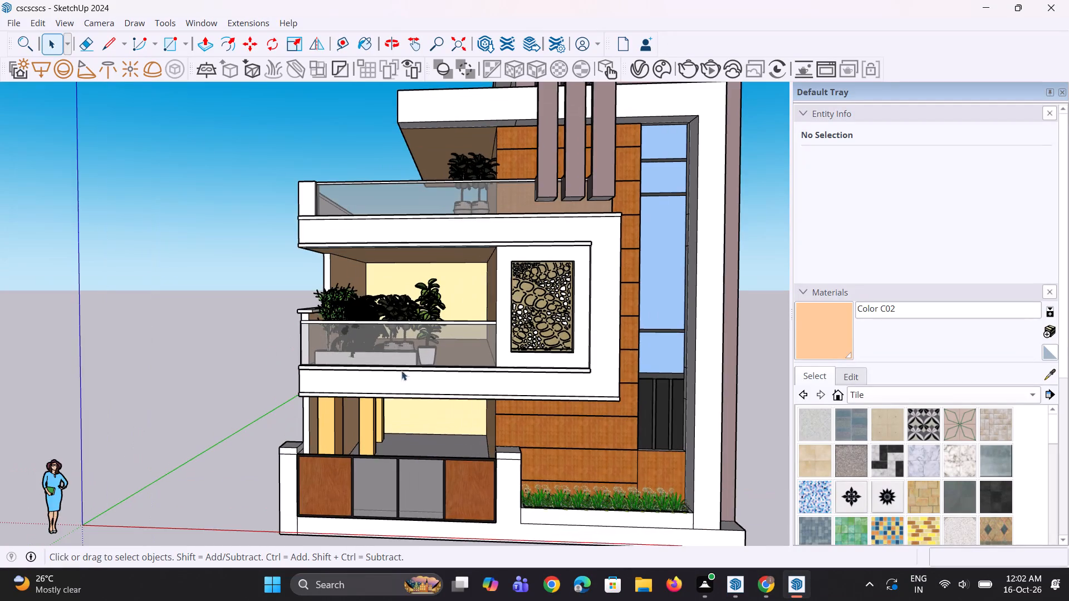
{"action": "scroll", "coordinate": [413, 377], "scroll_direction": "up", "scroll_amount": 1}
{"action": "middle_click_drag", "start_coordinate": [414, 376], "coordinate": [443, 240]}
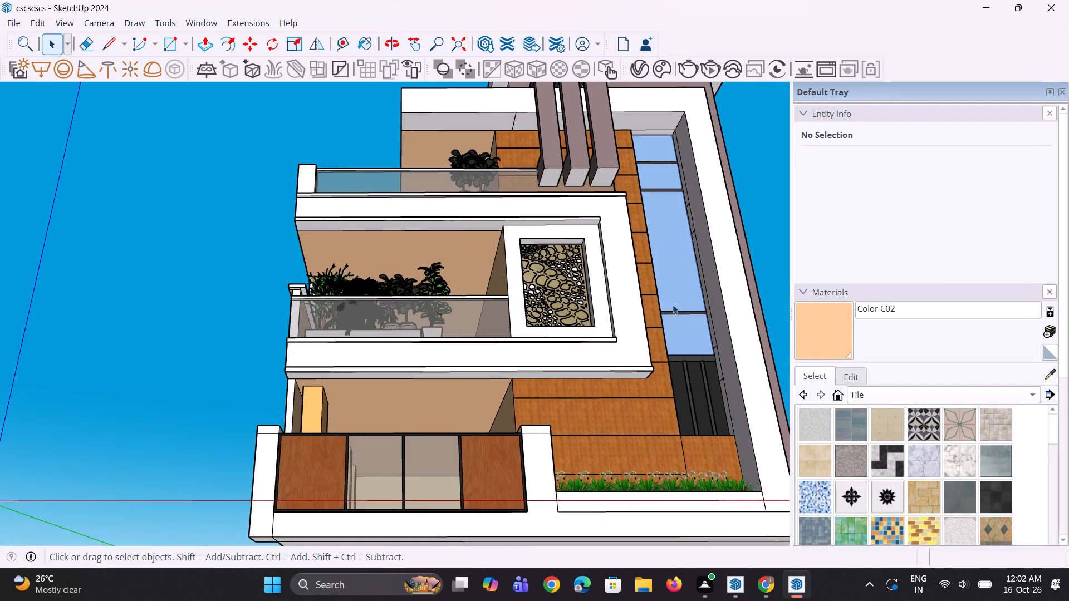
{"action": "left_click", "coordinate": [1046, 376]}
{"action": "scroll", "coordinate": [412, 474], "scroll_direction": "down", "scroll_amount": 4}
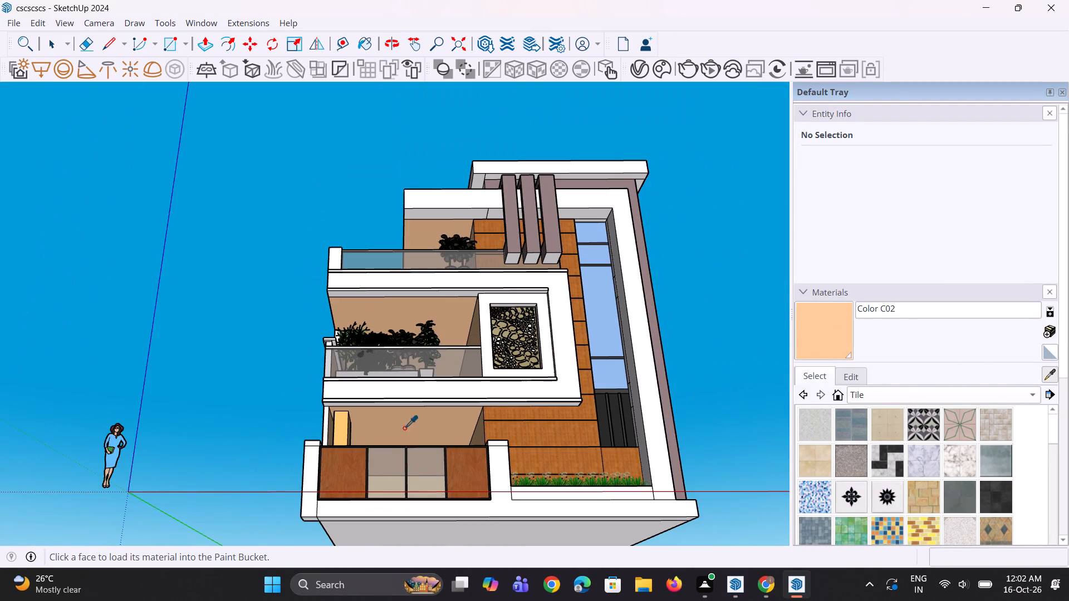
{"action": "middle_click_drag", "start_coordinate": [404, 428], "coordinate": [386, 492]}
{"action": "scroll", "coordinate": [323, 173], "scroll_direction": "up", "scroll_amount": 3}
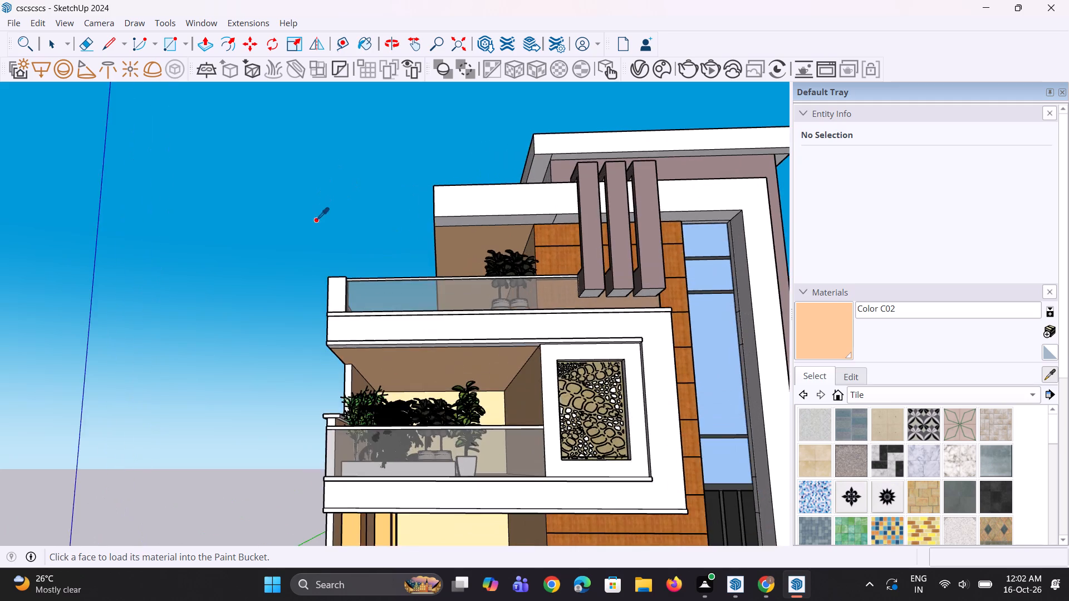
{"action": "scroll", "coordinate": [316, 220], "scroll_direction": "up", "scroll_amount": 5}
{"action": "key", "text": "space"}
Copy the top edge of the upper balcony's corner pillar about 3 5/8" down its front face.
{"action": "scroll", "coordinate": [354, 293], "scroll_direction": "up", "scroll_amount": 6}
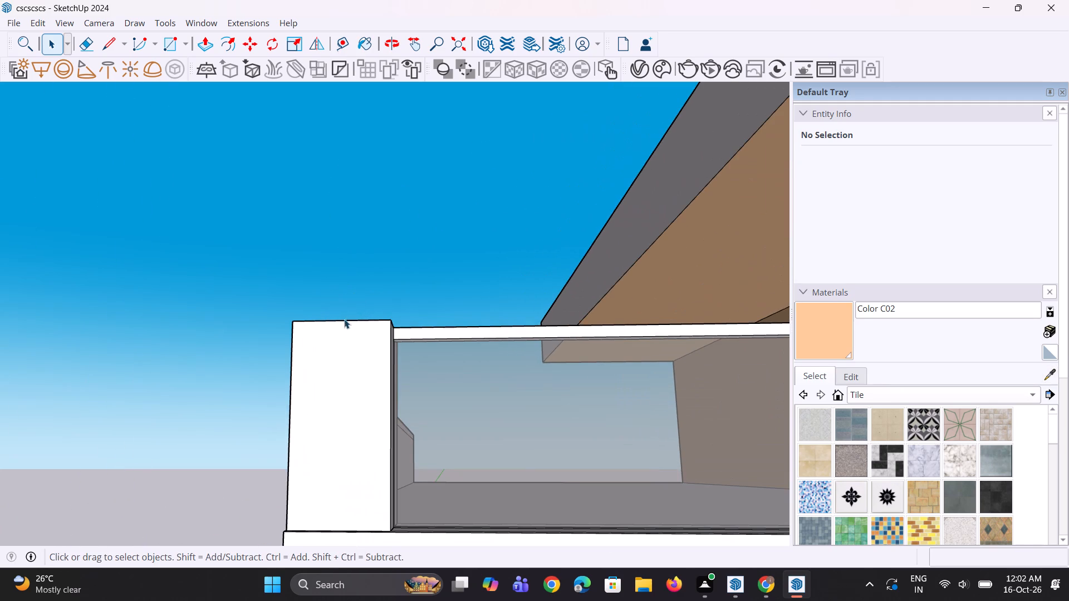
{"action": "left_click", "coordinate": [344, 319]}
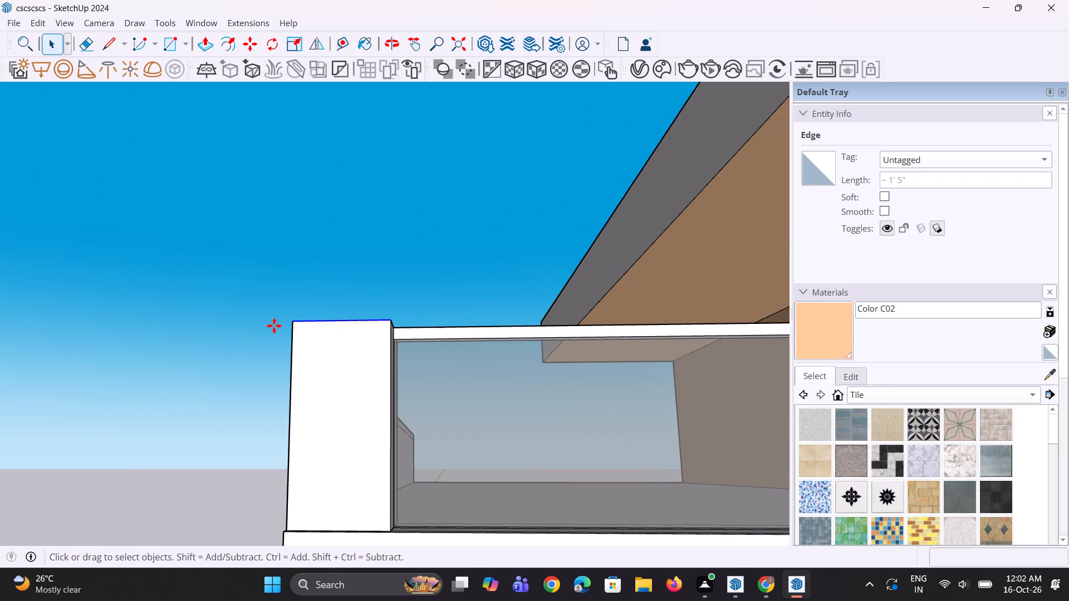
{"action": "key", "text": "m"}
{"action": "left_click", "coordinate": [292, 323]}
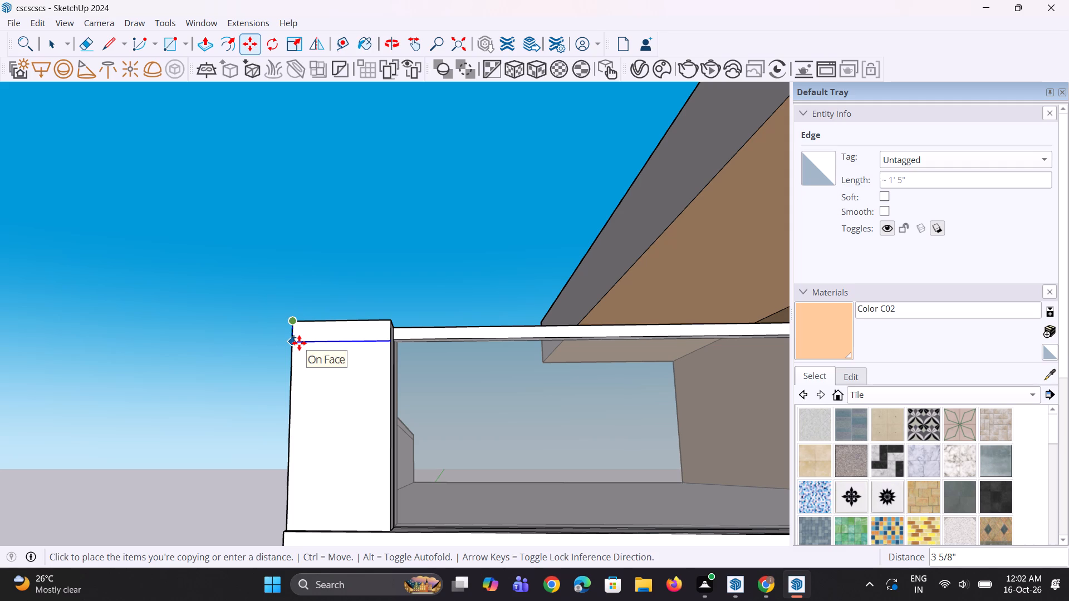
{"action": "left_click", "coordinate": [299, 343]}
Push/Pull the pillar's top front band about 5 11/16" outward, and push it back about 1 7/8" to shape a projecting cap.
{"action": "scroll", "coordinate": [310, 323], "scroll_direction": "down", "scroll_amount": 4}
{"action": "middle_click_drag", "start_coordinate": [312, 326], "coordinate": [375, 407]}
{"action": "scroll", "coordinate": [321, 358], "scroll_direction": "up", "scroll_amount": 5}
{"action": "key", "text": "p"}
{"action": "left_click", "coordinate": [350, 331]}
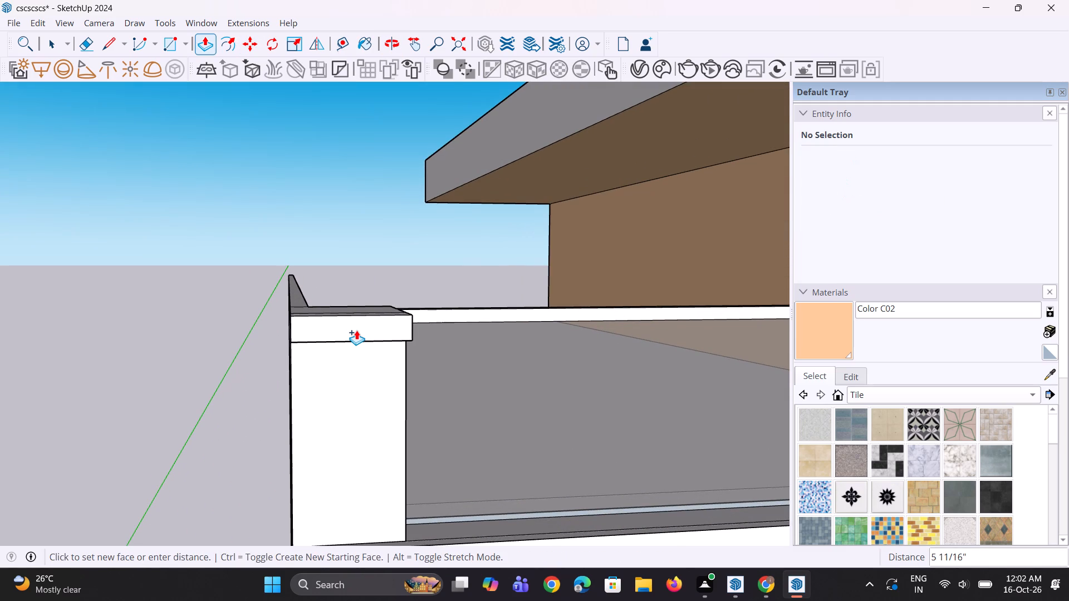
{"action": "left_click", "coordinate": [356, 330]}
{"action": "middle_click_drag", "start_coordinate": [248, 326], "coordinate": [343, 326]}
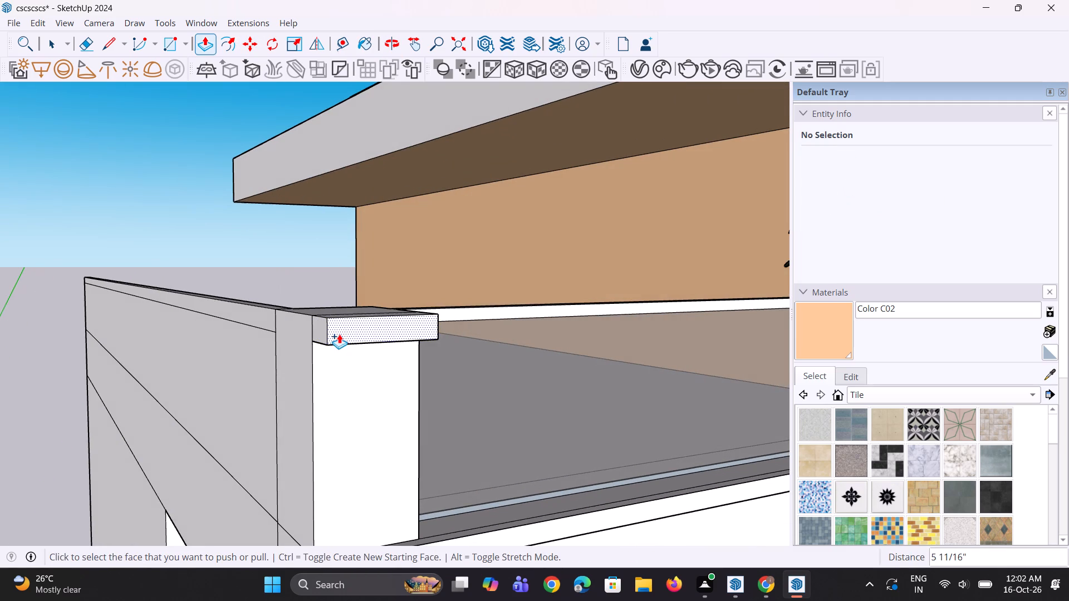
{"action": "left_click", "coordinate": [340, 333]}
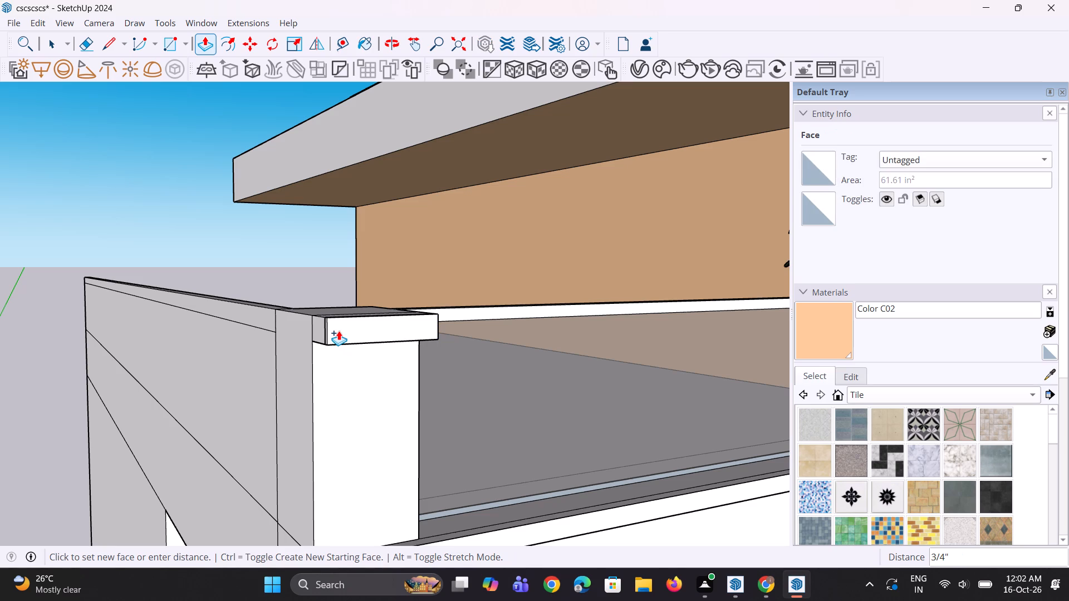
{"action": "left_click", "coordinate": [336, 328]}
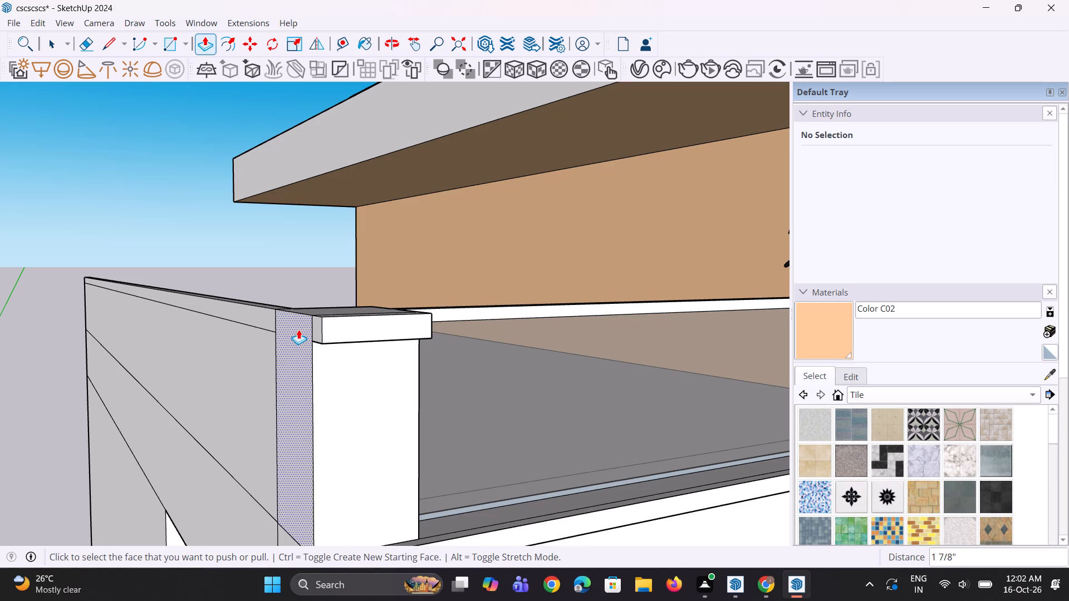
Extend the cap's outer end by about 7/8" and 1 1/16", and wrap it about 1' 4 7/8" along the pillar's outer side.
{"action": "left_click", "coordinate": [314, 332]}
{"action": "left_click", "coordinate": [307, 332]}
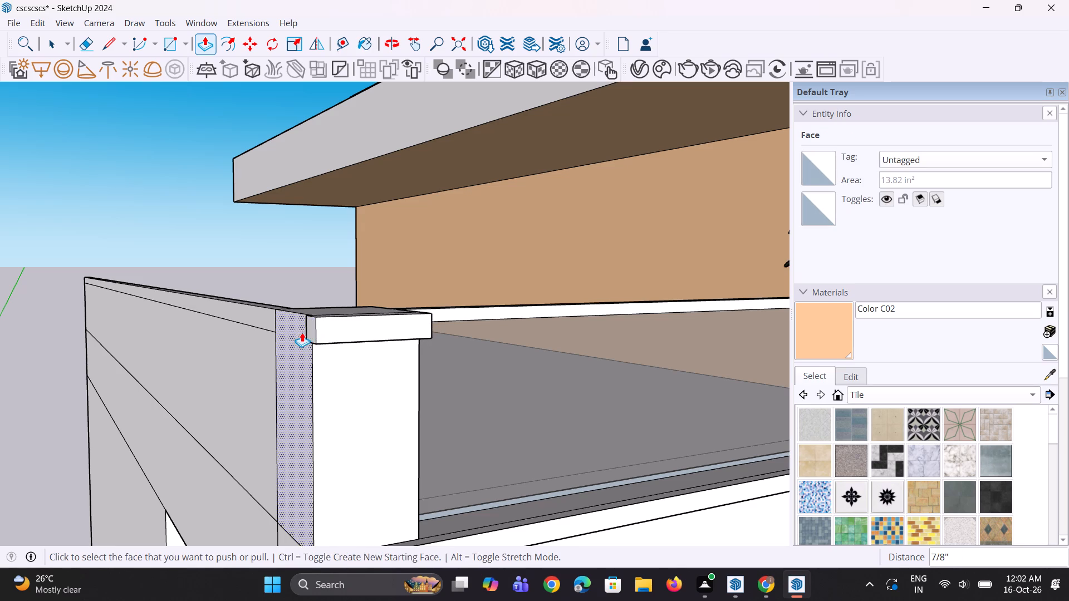
{"action": "middle_click_drag", "start_coordinate": [302, 332], "coordinate": [560, 325]}
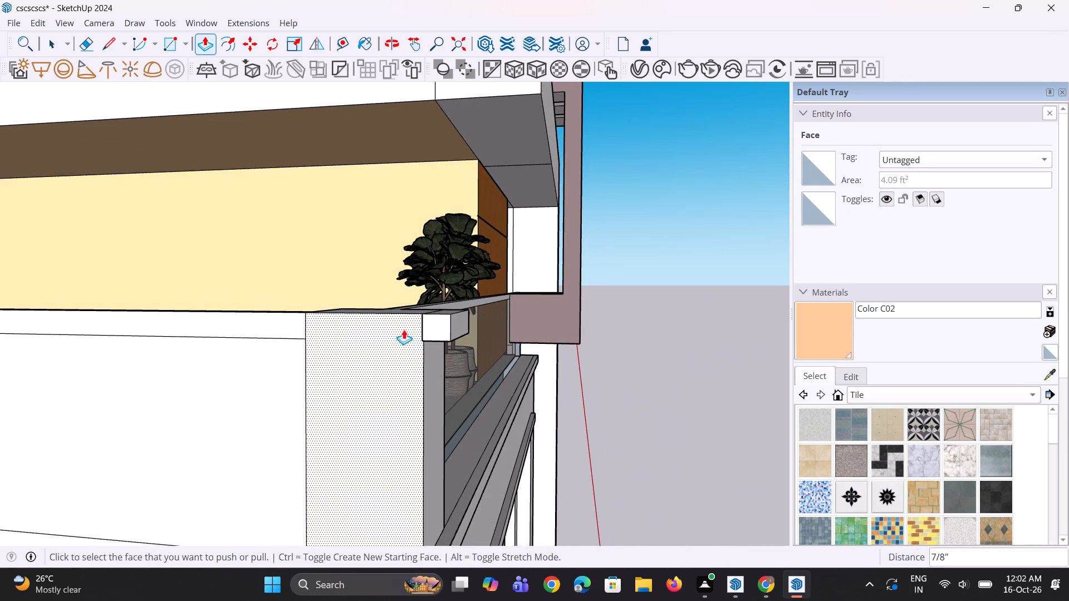
{"action": "middle_click_drag", "start_coordinate": [403, 329], "coordinate": [522, 322]}
{"action": "scroll", "coordinate": [482, 329], "scroll_direction": "up", "scroll_amount": 3}
{"action": "left_click", "coordinate": [483, 328]}
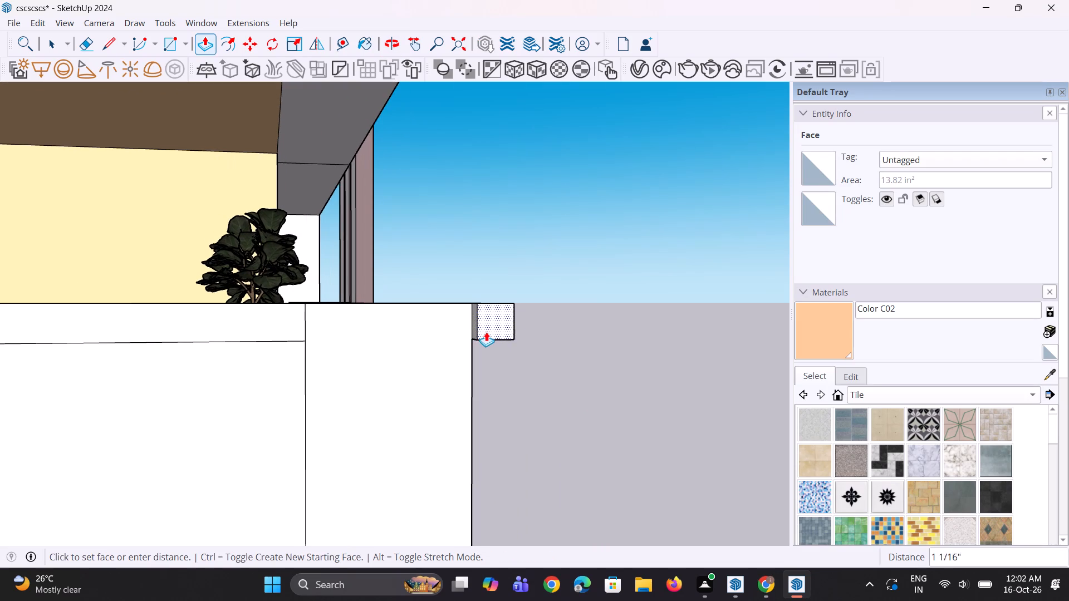
{"action": "left_click", "coordinate": [487, 335]}
{"action": "left_click", "coordinate": [475, 324]}
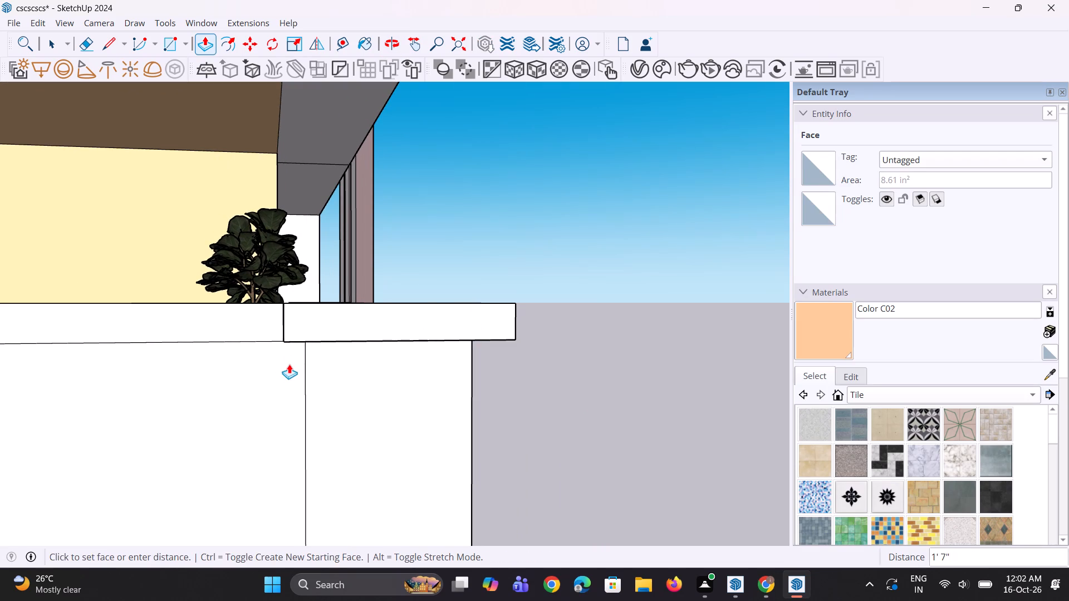
{"action": "left_click", "coordinate": [305, 378]}
Pull the cap's railing-side end out about 1 11/16" past the pillar.
{"action": "middle_click_drag", "start_coordinate": [403, 341], "coordinate": [64, 351]}
{"action": "scroll", "coordinate": [403, 341], "scroll_direction": "down", "scroll_amount": 1}
{"action": "scroll", "coordinate": [174, 322], "scroll_direction": "down", "scroll_amount": 5}
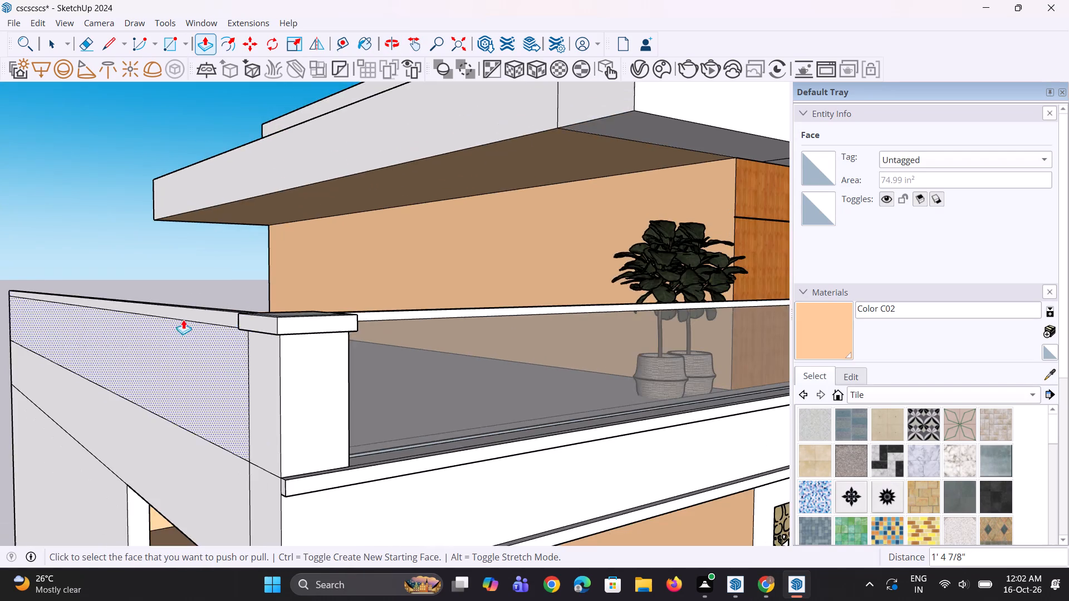
{"action": "middle_click_drag", "start_coordinate": [377, 317], "coordinate": [186, 363]}
{"action": "scroll", "coordinate": [212, 341], "scroll_direction": "down", "scroll_amount": 1}
{"action": "scroll", "coordinate": [238, 333], "scroll_direction": "up", "scroll_amount": 5}
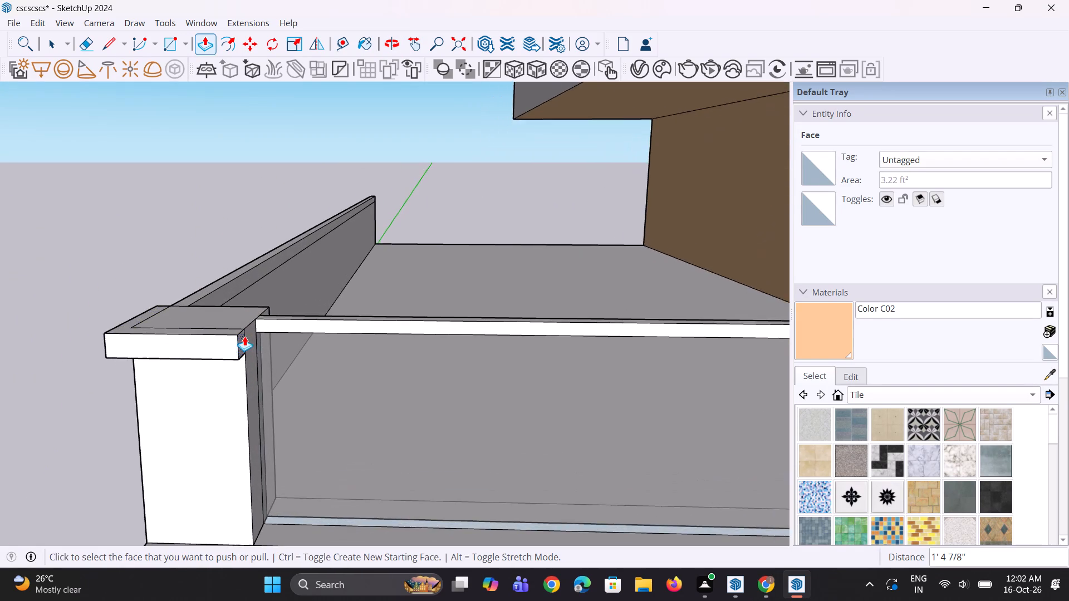
{"action": "scroll", "coordinate": [244, 336], "scroll_direction": "up", "scroll_amount": 4}
{"action": "middle_click_drag", "start_coordinate": [245, 344], "coordinate": [174, 383]}
{"action": "left_click", "coordinate": [225, 349]}
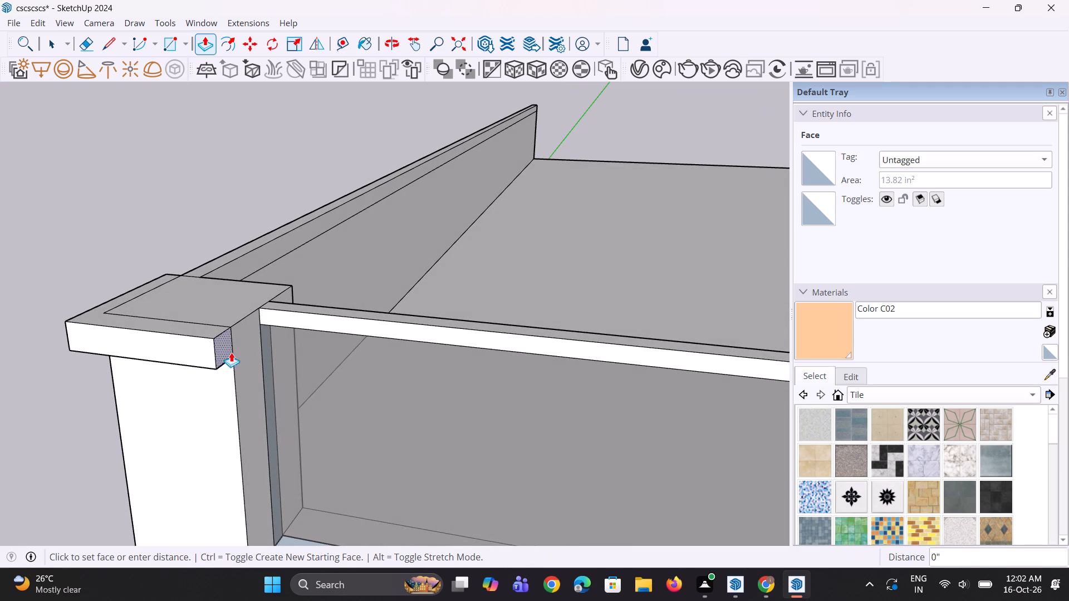
{"action": "left_click", "coordinate": [238, 361]}
Extend the cap's railing-side overhang back along the pillar to meet the balcony's top rail.
{"action": "middle_click_drag", "start_coordinate": [248, 334], "coordinate": [209, 457]}
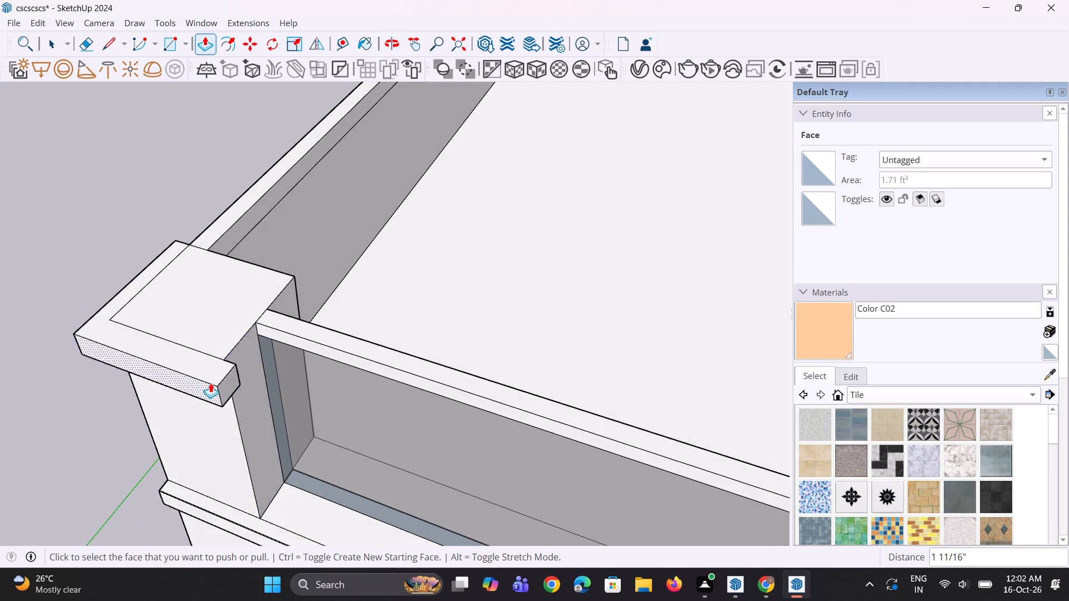
{"action": "scroll", "coordinate": [236, 362], "scroll_direction": "up", "scroll_amount": 7}
{"action": "middle_click_drag", "start_coordinate": [238, 366], "coordinate": [154, 465]}
{"action": "scroll", "coordinate": [202, 392], "scroll_direction": "up", "scroll_amount": 3}
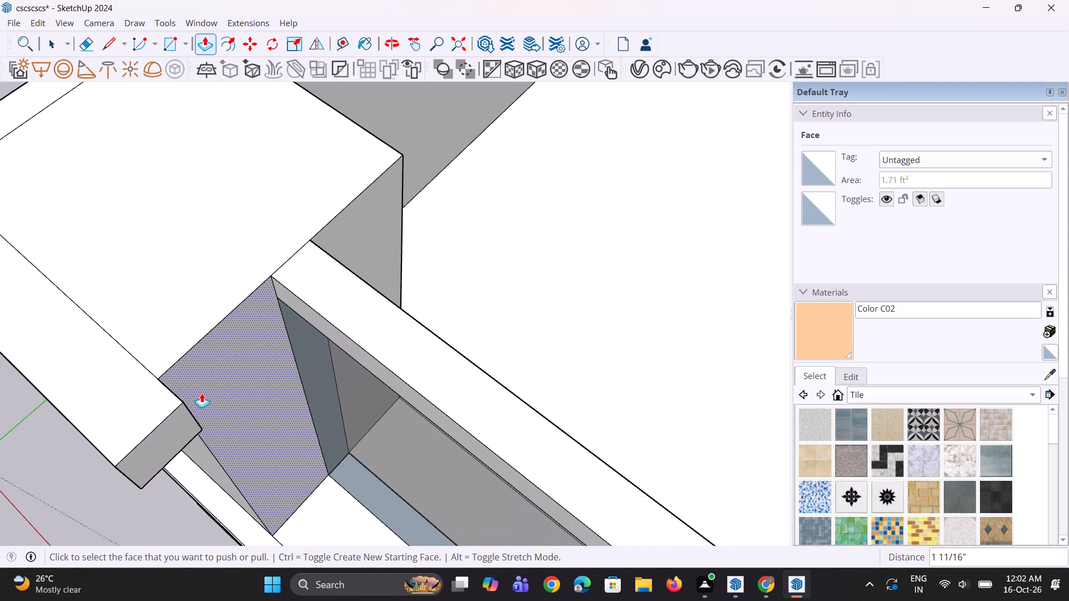
{"action": "middle_click_drag", "start_coordinate": [164, 403], "coordinate": [130, 440]}
{"action": "scroll", "coordinate": [161, 396], "scroll_direction": "up", "scroll_amount": 2}
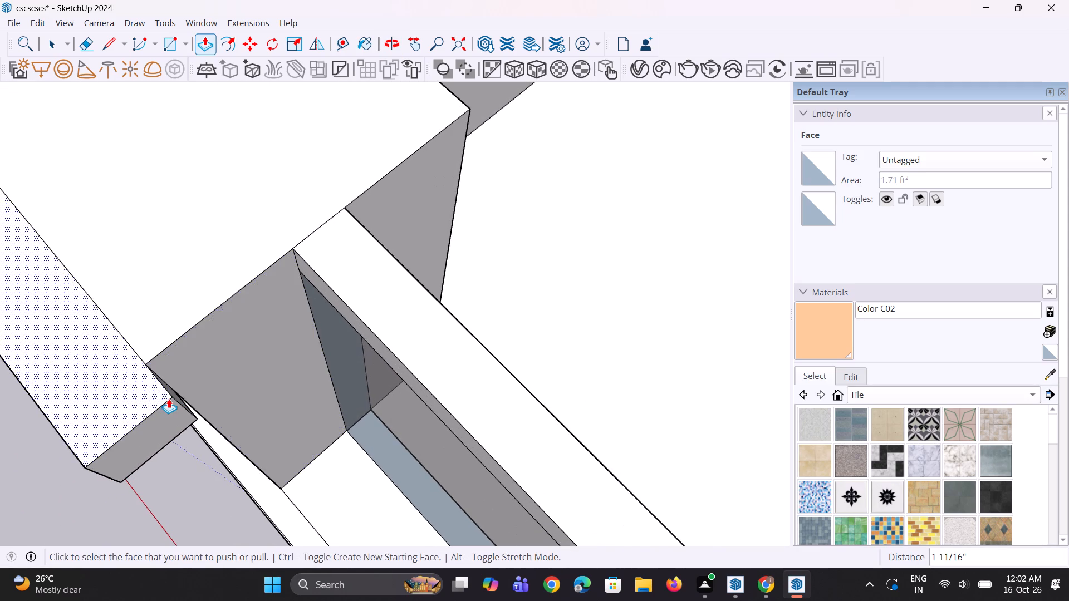
{"action": "left_click", "coordinate": [177, 393]}
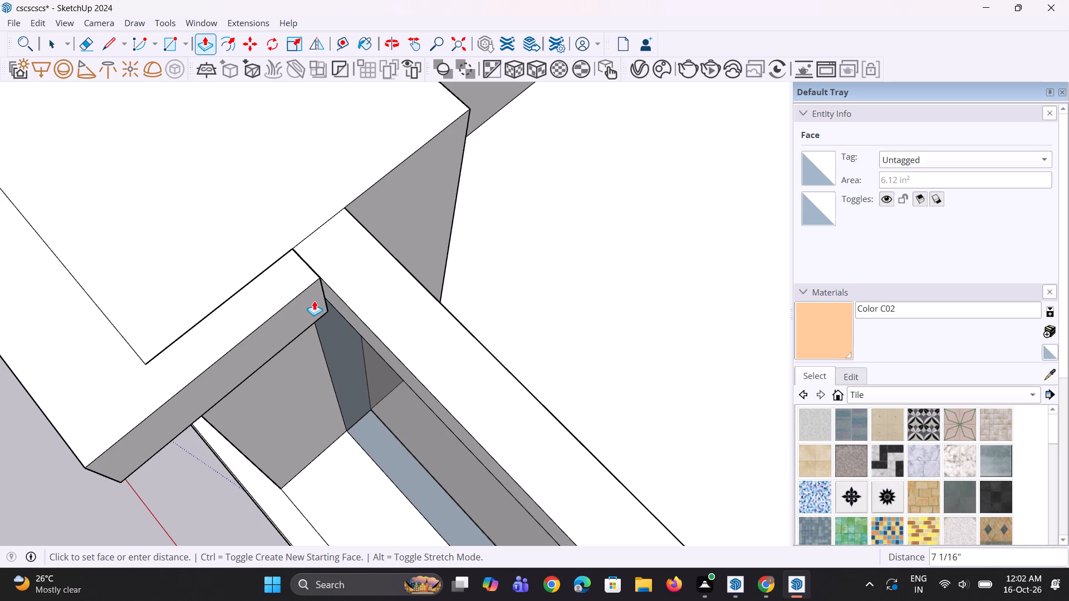
{"action": "left_click", "coordinate": [334, 293]}
Adjust the projection of the pillar cap's front face by about 11/16".
{"action": "scroll", "coordinate": [268, 364], "scroll_direction": "down", "scroll_amount": 4}
{"action": "middle_click_drag", "start_coordinate": [269, 366], "coordinate": [316, 331]}
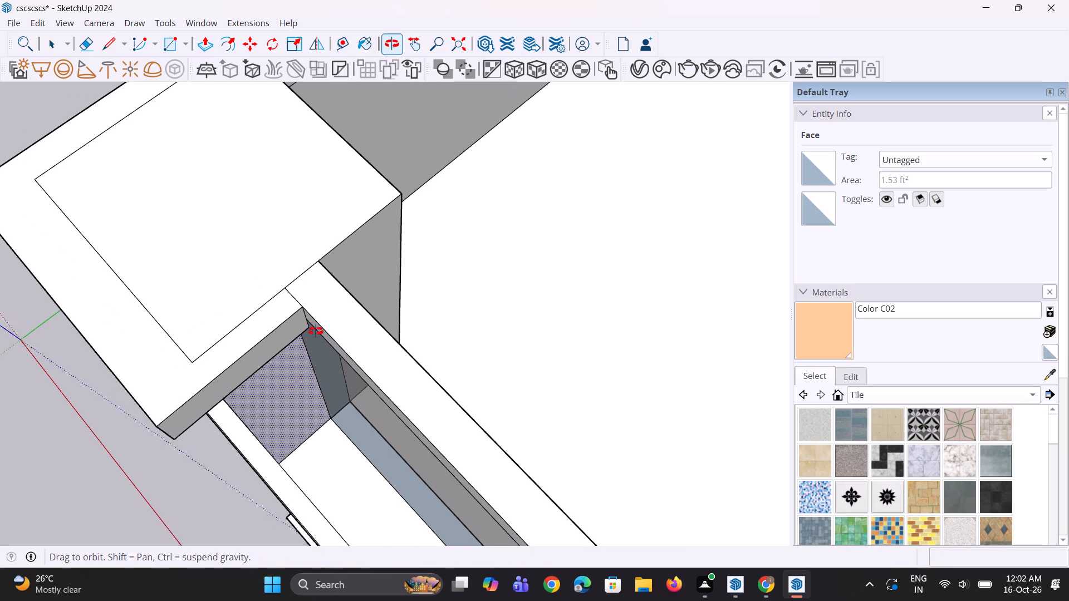
{"action": "middle_click_drag", "start_coordinate": [316, 331], "coordinate": [433, 230]}
{"action": "scroll", "coordinate": [335, 378], "scroll_direction": "down", "scroll_amount": 8}
{"action": "left_click", "coordinate": [242, 332]}
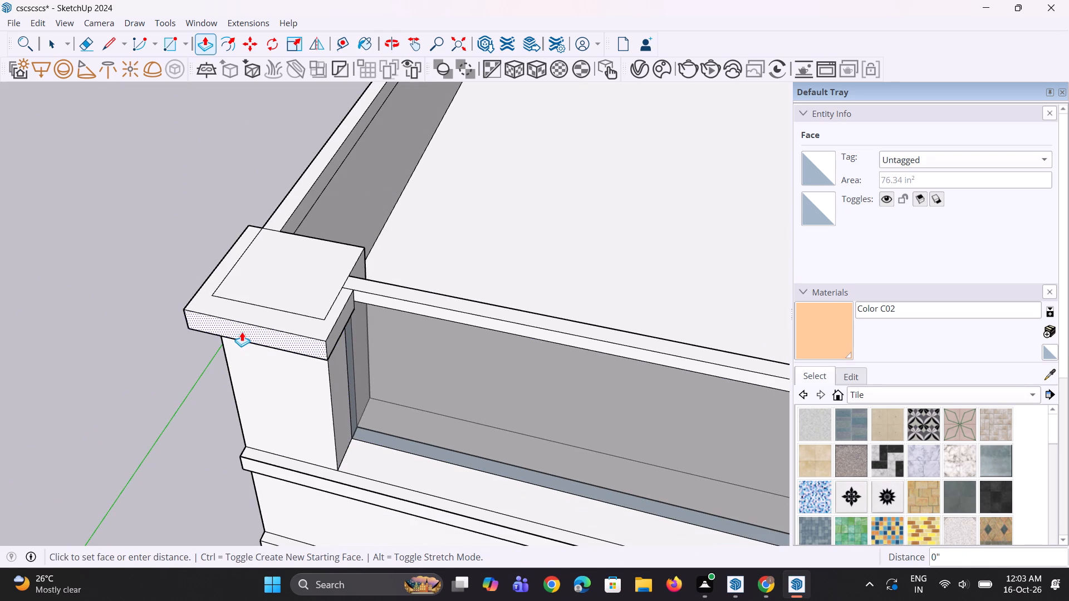
{"action": "left_click", "coordinate": [248, 332]}
Paint the narrow trim band below the upper balcony's glass railing with dark grey Color M07 from the Colors collection.
{"action": "scroll", "coordinate": [248, 331], "scroll_direction": "down", "scroll_amount": 9}
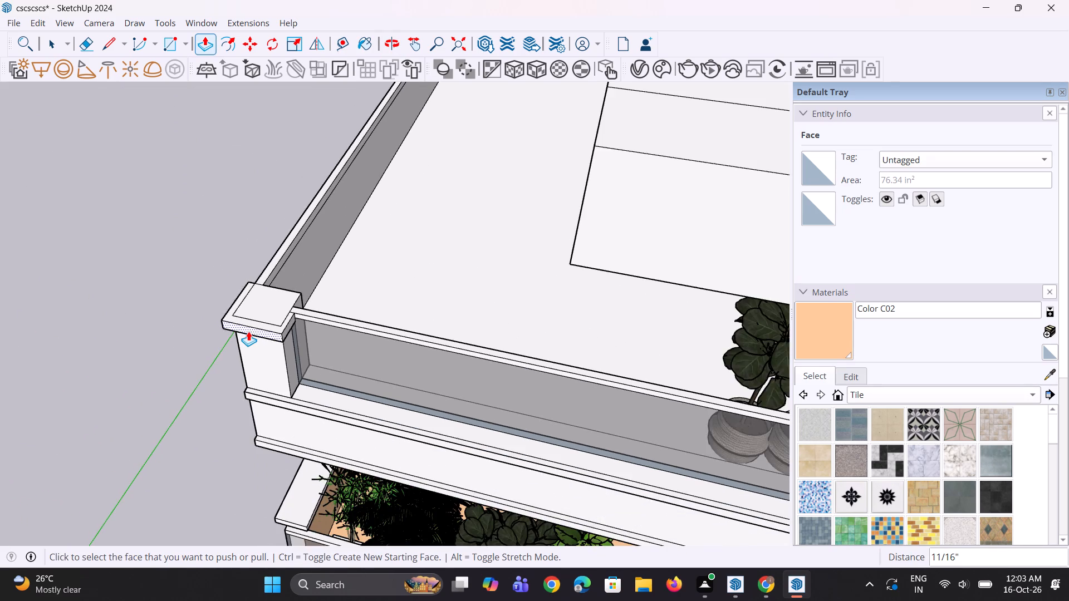
{"action": "scroll", "coordinate": [205, 316], "scroll_direction": "up", "scroll_amount": 7}
{"action": "scroll", "coordinate": [214, 316], "scroll_direction": "down", "scroll_amount": 14}
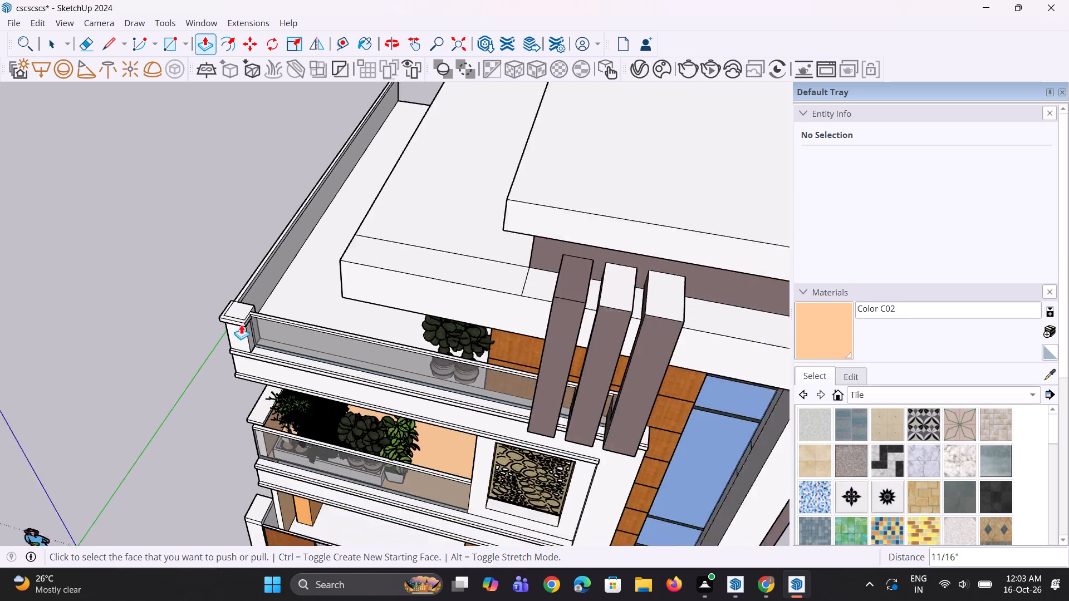
{"action": "middle_click_drag", "start_coordinate": [342, 349], "coordinate": [426, 219]}
{"action": "scroll", "coordinate": [272, 303], "scroll_direction": "down", "scroll_amount": 4}
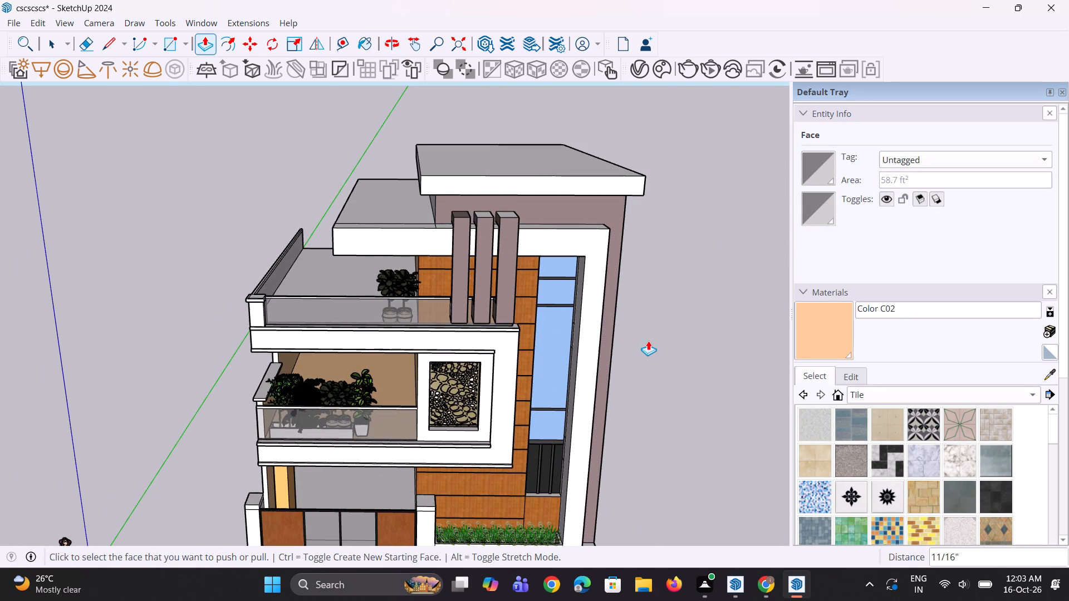
{"action": "left_click", "coordinate": [817, 376]}
{"action": "left_click", "coordinate": [905, 314]}
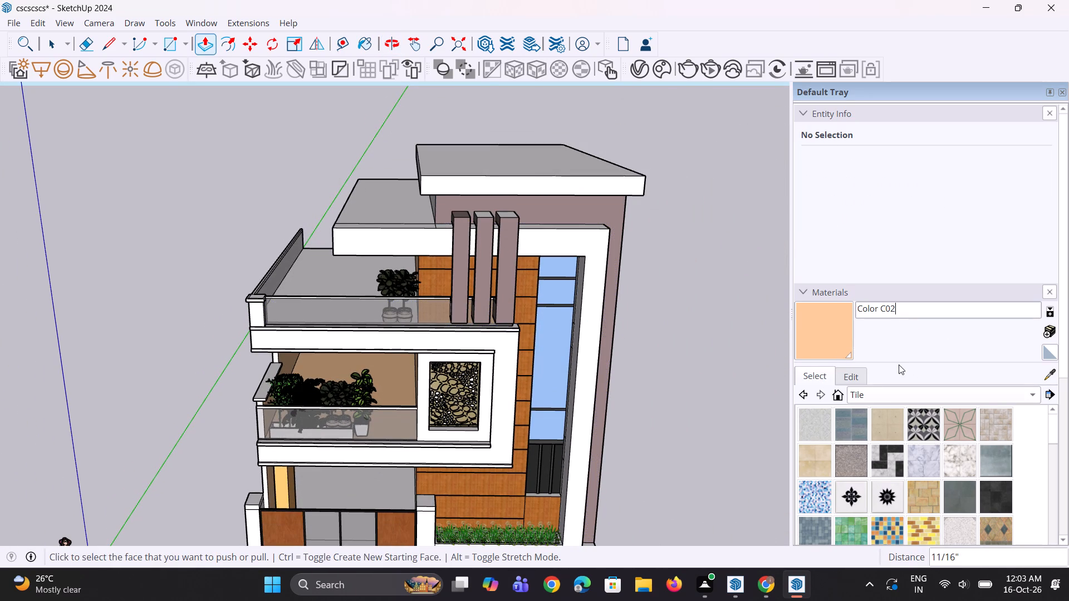
{"action": "left_click", "coordinate": [880, 393]}
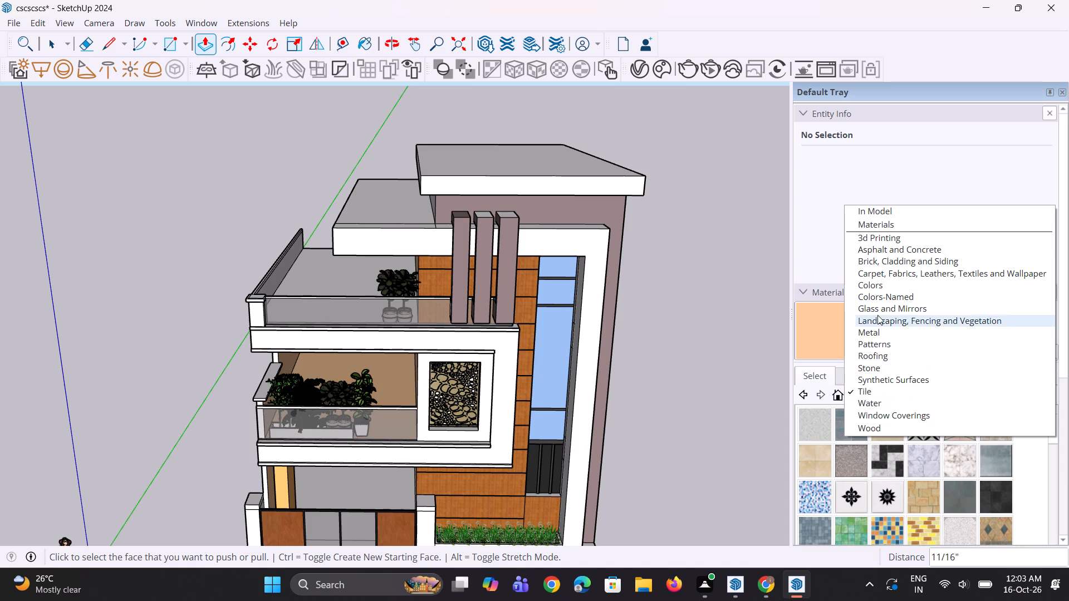
{"action": "left_click", "coordinate": [882, 286]}
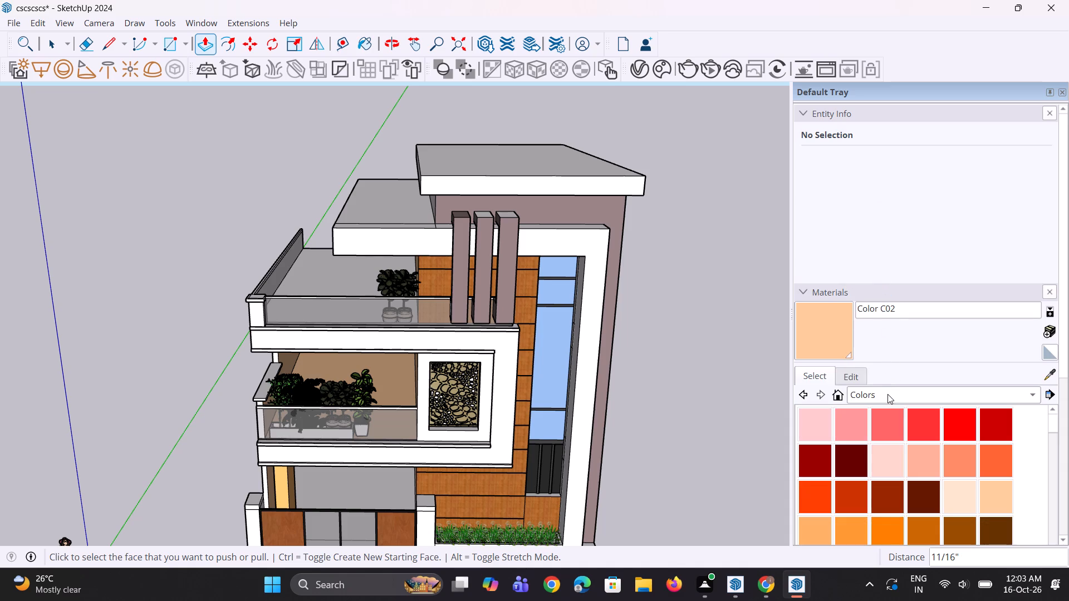
{"action": "scroll", "coordinate": [896, 450], "scroll_direction": "down", "scroll_amount": 15}
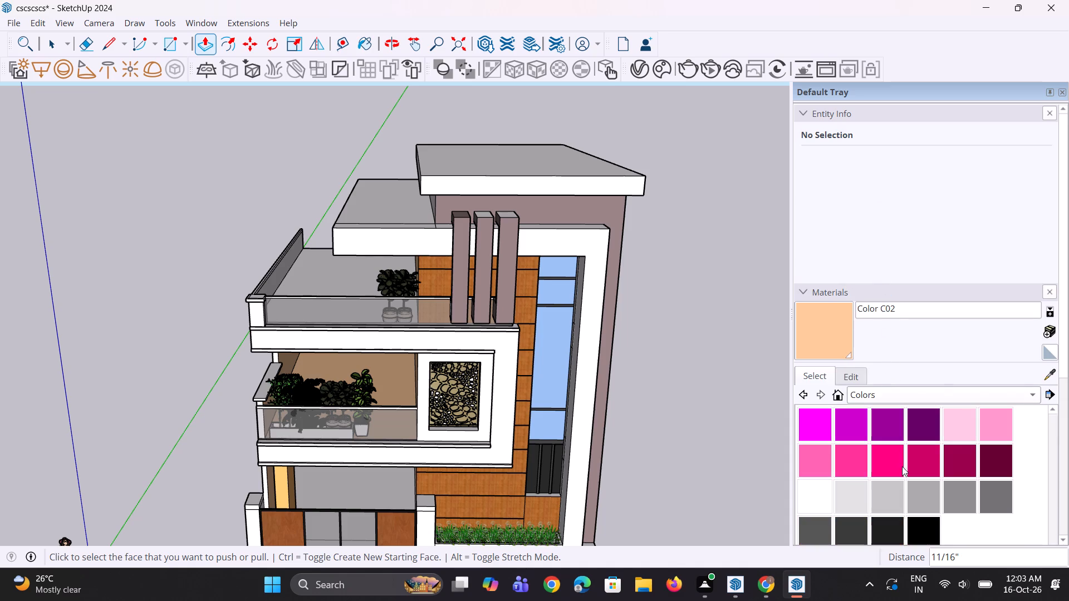
{"action": "scroll", "coordinate": [902, 466], "scroll_direction": "down", "scroll_amount": 2}
{"action": "left_click", "coordinate": [853, 467]}
{"action": "scroll", "coordinate": [437, 353], "scroll_direction": "up", "scroll_amount": 3}
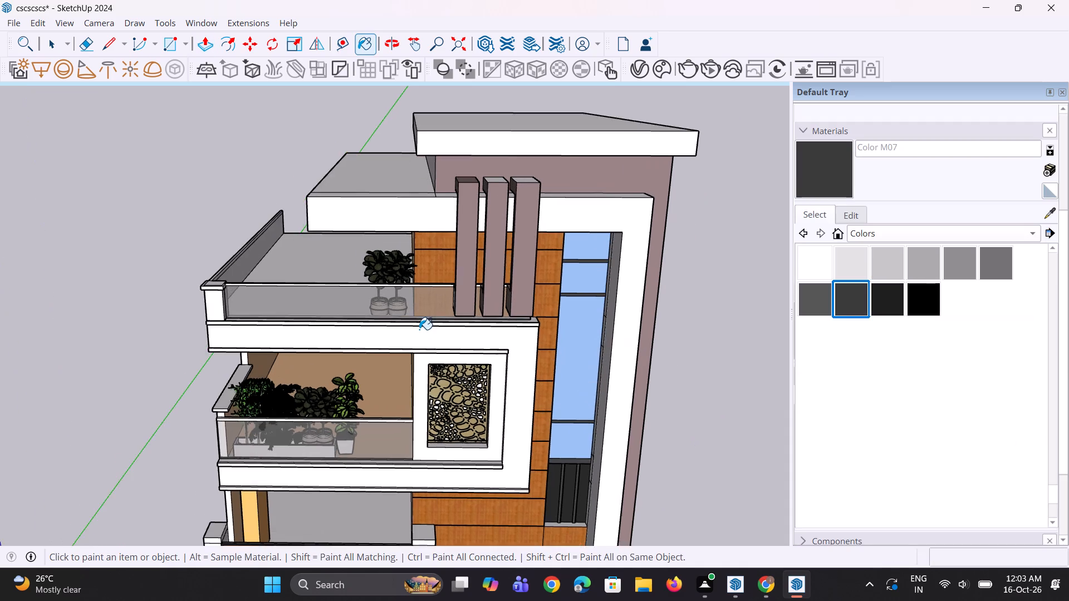
{"action": "scroll", "coordinate": [419, 329], "scroll_direction": "up", "scroll_amount": 9}
{"action": "left_click", "coordinate": [421, 316]}
Paint the trim band's upper edge and the front and top faces of the upper balcony's top rail with Color M07.
{"action": "middle_click_drag", "start_coordinate": [421, 315], "coordinate": [428, 345]}
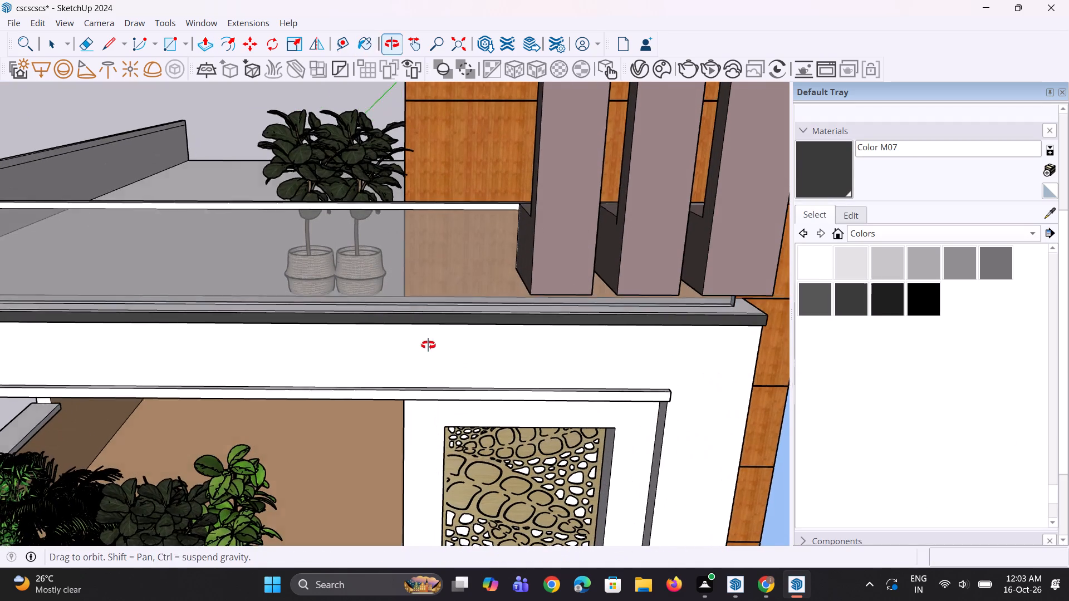
{"action": "middle_click_drag", "start_coordinate": [428, 345], "coordinate": [430, 349]}
{"action": "scroll", "coordinate": [466, 322], "scroll_direction": "up", "scroll_amount": 5}
{"action": "left_click", "coordinate": [469, 318]}
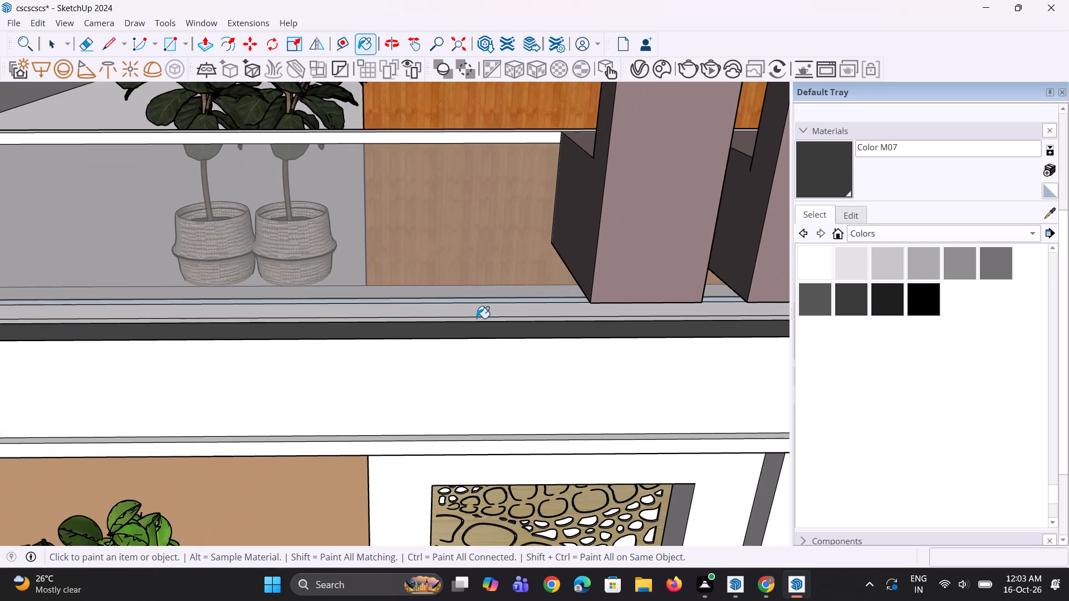
{"action": "left_click", "coordinate": [487, 317]}
{"action": "left_click", "coordinate": [486, 142]}
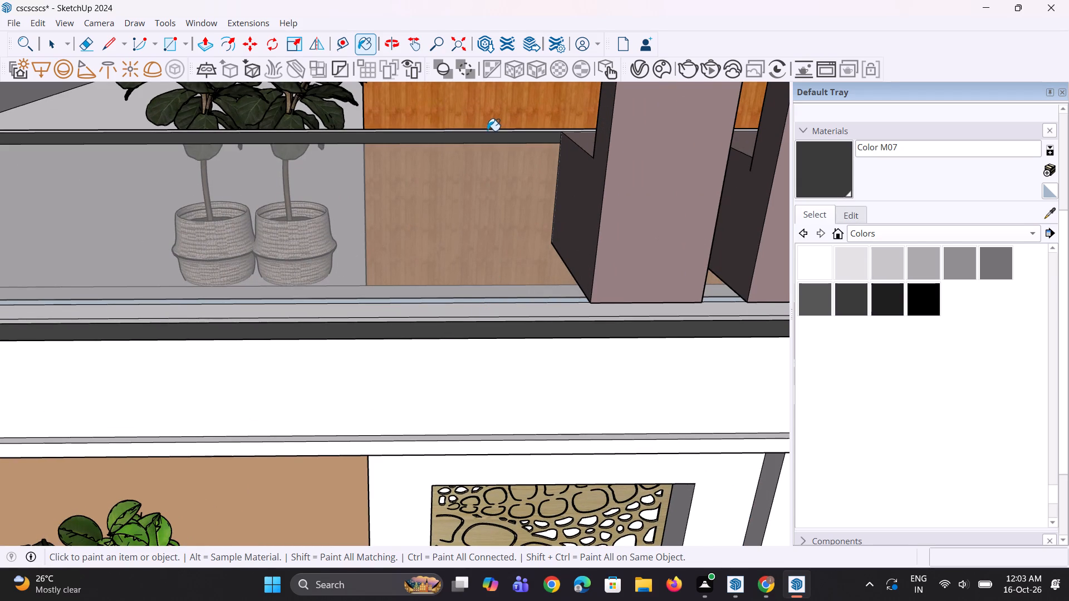
{"action": "middle_click_drag", "start_coordinate": [488, 145], "coordinate": [488, 205]}
{"action": "scroll", "coordinate": [480, 162], "scroll_direction": "up", "scroll_amount": 2}
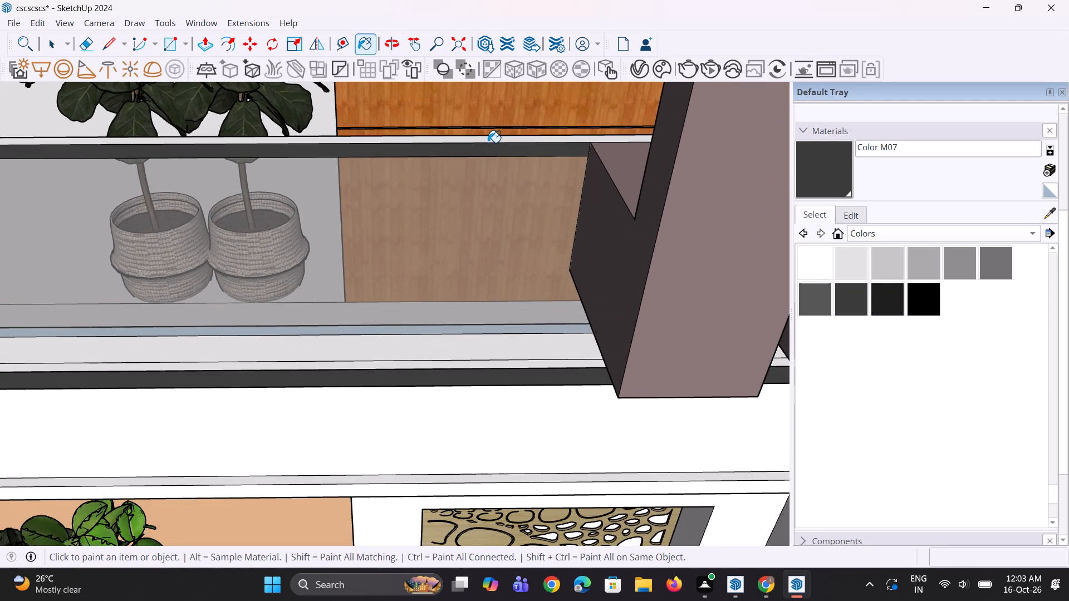
{"action": "left_click", "coordinate": [488, 142]}
Paint the front and top faces of the thin trim strip above the lower balcony opening with Color M07.
{"action": "scroll", "coordinate": [488, 142], "scroll_direction": "down", "scroll_amount": 11}
{"action": "middle_click_drag", "start_coordinate": [385, 252], "coordinate": [393, 172]}
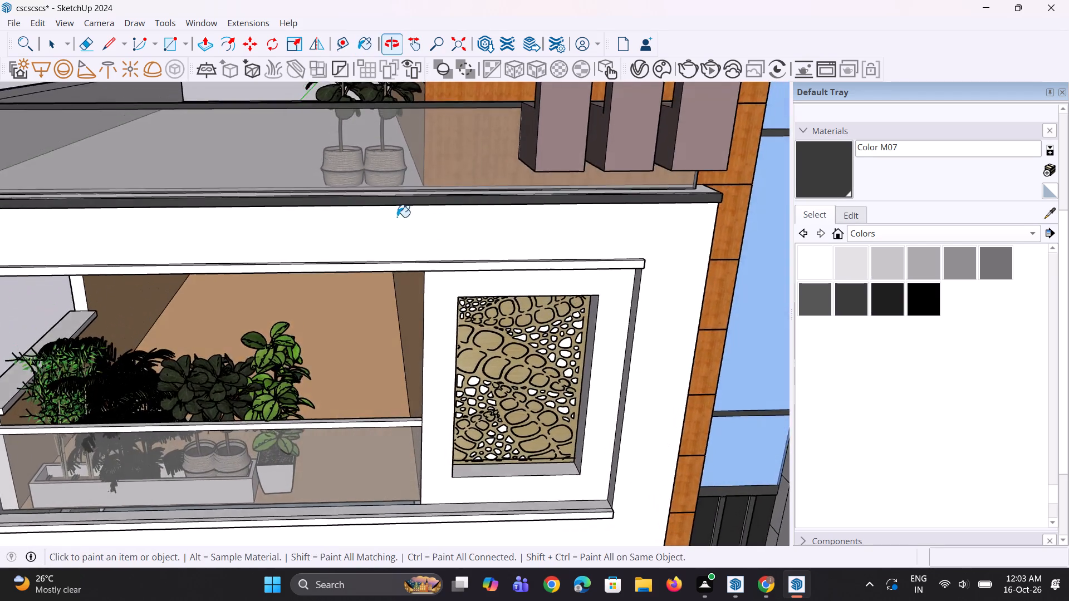
{"action": "scroll", "coordinate": [400, 234], "scroll_direction": "up", "scroll_amount": 6}
{"action": "scroll", "coordinate": [418, 250], "scroll_direction": "down", "scroll_amount": 10}
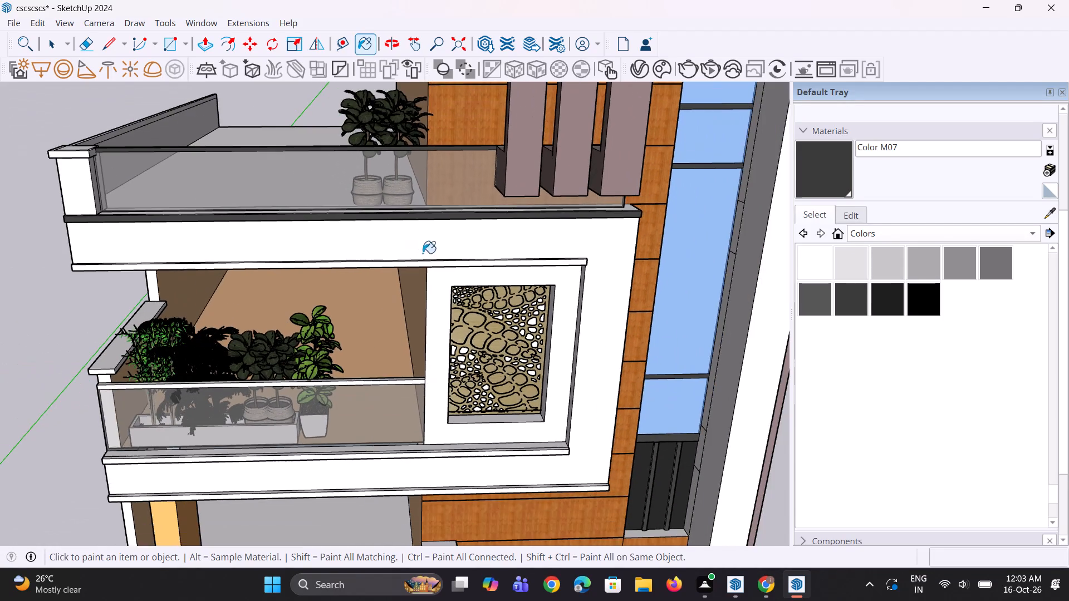
{"action": "scroll", "coordinate": [477, 269], "scroll_direction": "up", "scroll_amount": 3}
{"action": "left_click", "coordinate": [483, 261]}
{"action": "scroll", "coordinate": [483, 264], "scroll_direction": "up", "scroll_amount": 1}
{"action": "middle_click_drag", "start_coordinate": [483, 264], "coordinate": [488, 282]}
{"action": "scroll", "coordinate": [498, 258], "scroll_direction": "up", "scroll_amount": 2}
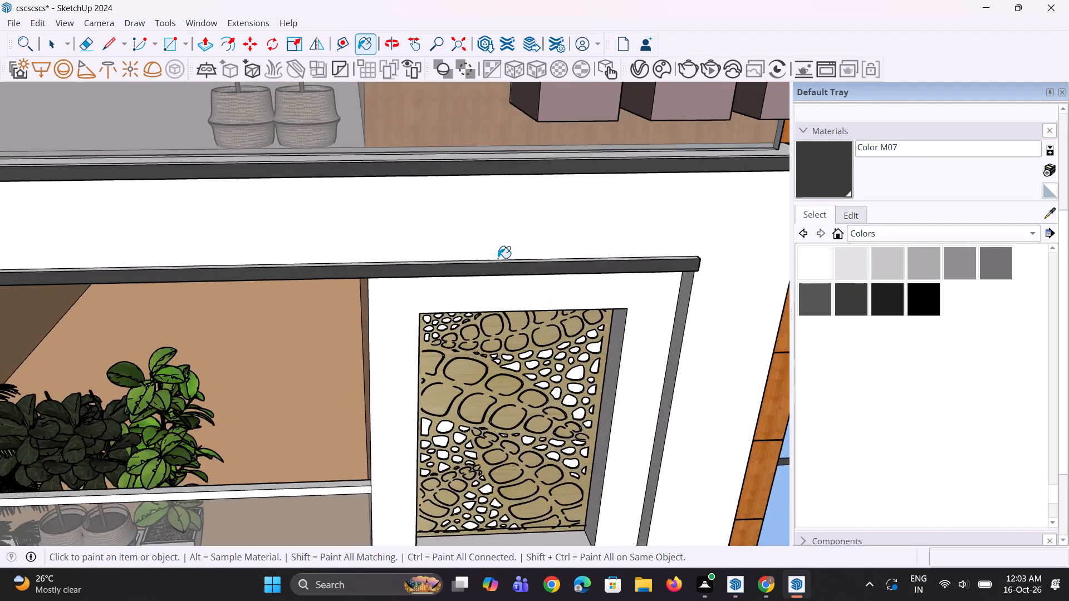
{"action": "scroll", "coordinate": [498, 258], "scroll_direction": "up", "scroll_amount": 5}
{"action": "left_click", "coordinate": [505, 262]}
{"action": "scroll", "coordinate": [505, 262], "scroll_direction": "down", "scroll_amount": 7}
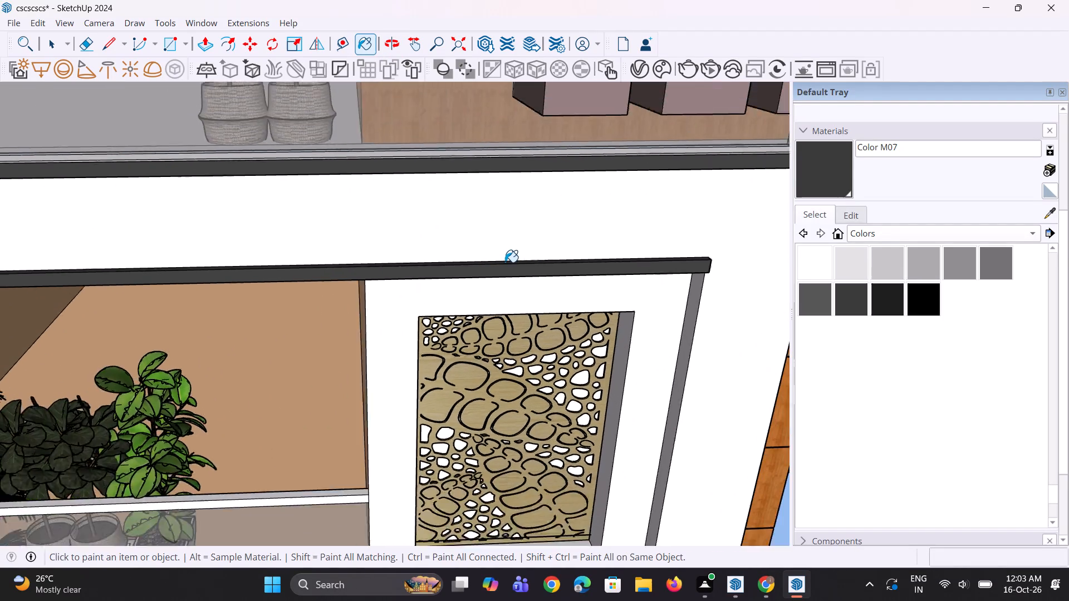
{"action": "scroll", "coordinate": [505, 262], "scroll_direction": "down", "scroll_amount": 9}
Paint the upper balcony pillar cap's front, outer side, projecting top rim and railing-side end with Color M07.
{"action": "middle_click_drag", "start_coordinate": [509, 316], "coordinate": [509, 243]}
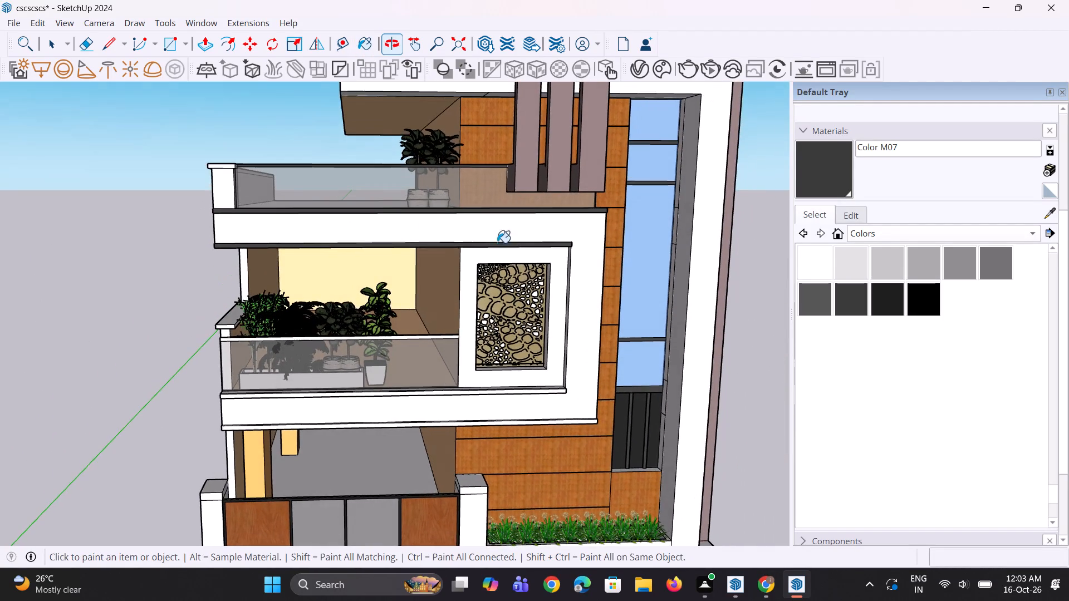
{"action": "scroll", "coordinate": [260, 185], "scroll_direction": "up", "scroll_amount": 3}
{"action": "scroll", "coordinate": [217, 167], "scroll_direction": "up", "scroll_amount": 3}
{"action": "left_click", "coordinate": [217, 159]}
{"action": "scroll", "coordinate": [190, 171], "scroll_direction": "up", "scroll_amount": 1}
{"action": "middle_click_drag", "start_coordinate": [189, 171], "coordinate": [385, 196]}
{"action": "scroll", "coordinate": [281, 168], "scroll_direction": "up", "scroll_amount": 1}
{"action": "left_click", "coordinate": [250, 164]}
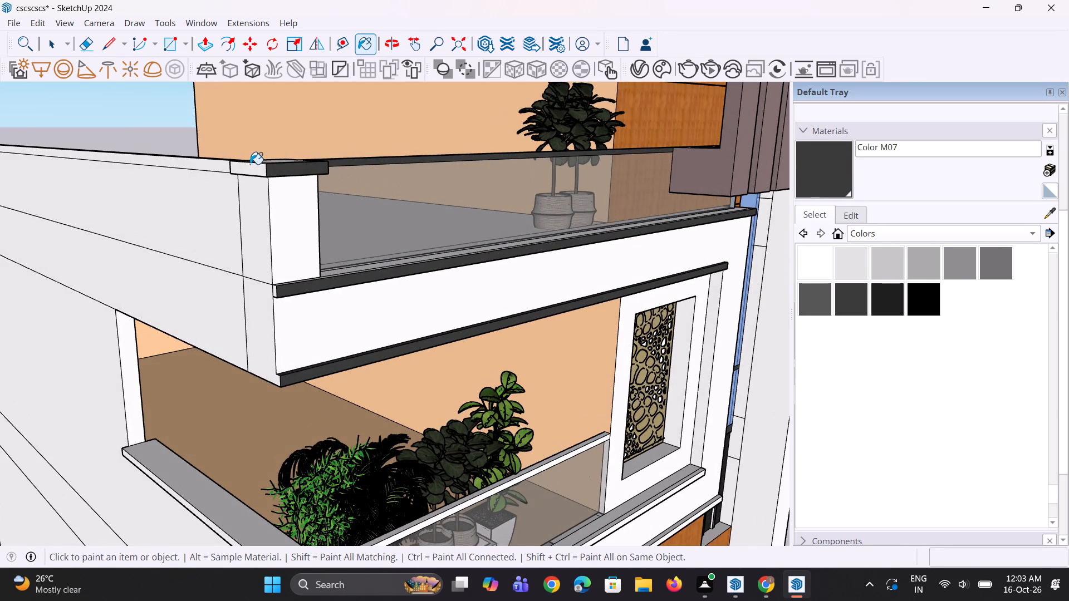
{"action": "scroll", "coordinate": [329, 194], "scroll_direction": "up", "scroll_amount": 1}
{"action": "middle_click_drag", "start_coordinate": [329, 194], "coordinate": [214, 258]}
{"action": "scroll", "coordinate": [235, 228], "scroll_direction": "up", "scroll_amount": 2}
{"action": "left_click", "coordinate": [165, 239]}
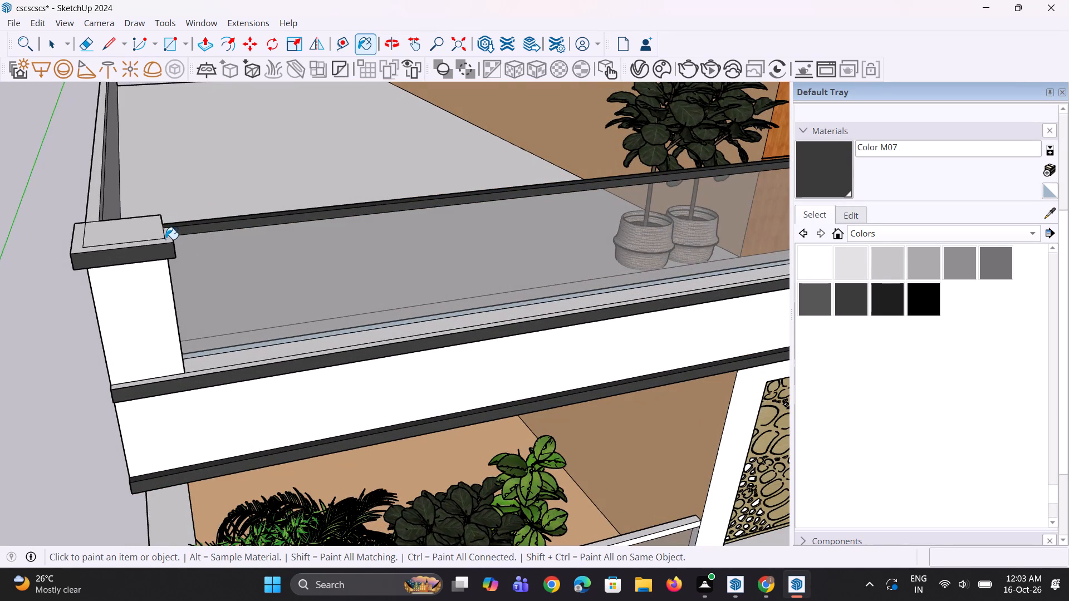
{"action": "middle_click_drag", "start_coordinate": [170, 239], "coordinate": [145, 239]}
{"action": "scroll", "coordinate": [165, 232], "scroll_direction": "up", "scroll_amount": 2}
{"action": "left_click", "coordinate": [165, 232]}
{"action": "scroll", "coordinate": [180, 241], "scroll_direction": "up", "scroll_amount": 1}
{"action": "middle_click_drag", "start_coordinate": [141, 245], "coordinate": [118, 244]}
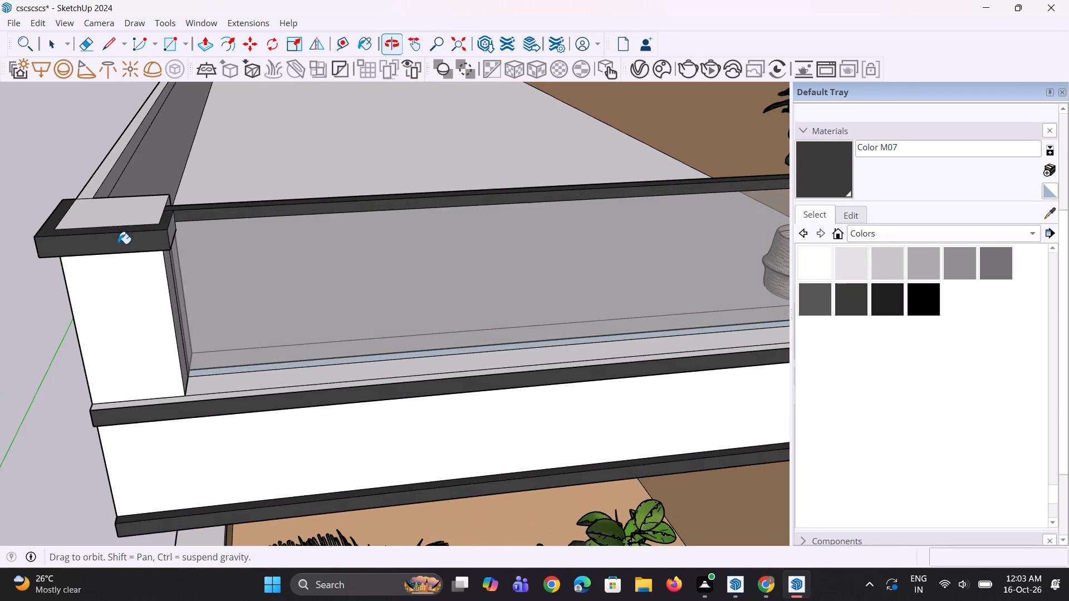
{"action": "middle_click_drag", "start_coordinate": [118, 244], "coordinate": [119, 245]}
{"action": "scroll", "coordinate": [162, 226], "scroll_direction": "up", "scroll_amount": 2}
{"action": "left_click", "coordinate": [174, 232]}
Paint the underside and the rear end of the upper balcony pillar cap's overhang with Color M07.
{"action": "middle_click_drag", "start_coordinate": [162, 250], "coordinate": [248, 41]}
{"action": "scroll", "coordinate": [185, 198], "scroll_direction": "up", "scroll_amount": 1}
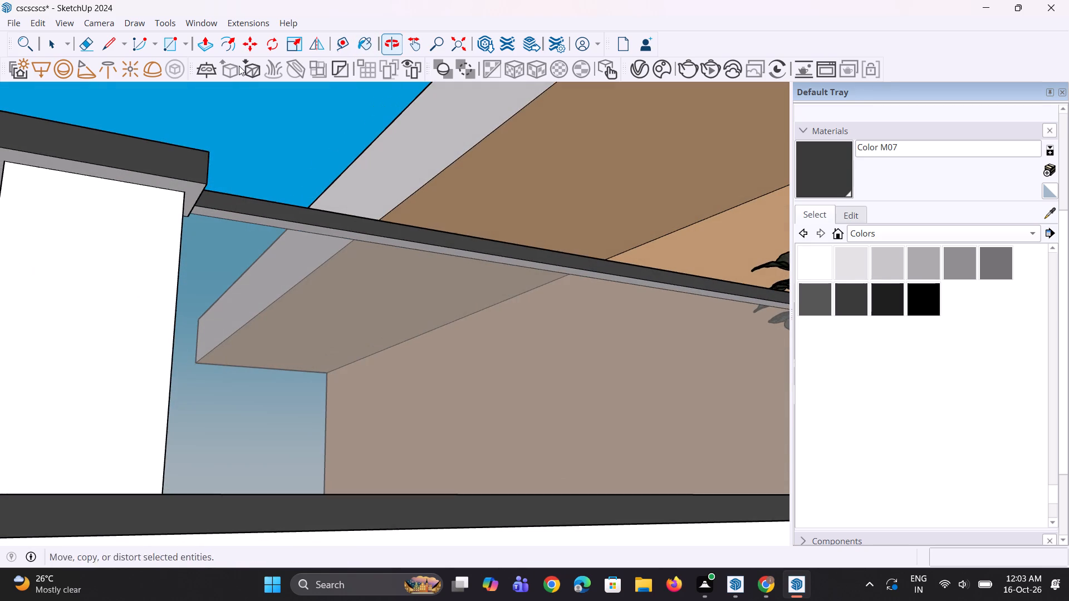
{"action": "left_click", "coordinate": [189, 185]}
{"action": "scroll", "coordinate": [189, 187], "scroll_direction": "down", "scroll_amount": 2}
{"action": "scroll", "coordinate": [224, 208], "scroll_direction": "up", "scroll_amount": 2}
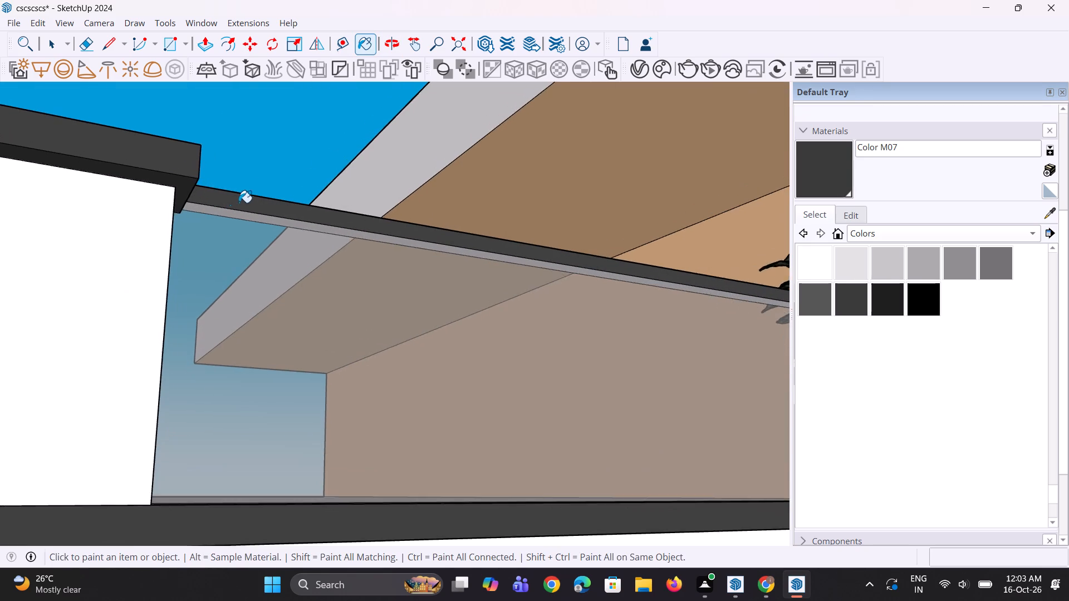
{"action": "scroll", "coordinate": [254, 198], "scroll_direction": "up", "scroll_amount": 1}
{"action": "middle_click_drag", "start_coordinate": [254, 198], "coordinate": [776, 367]}
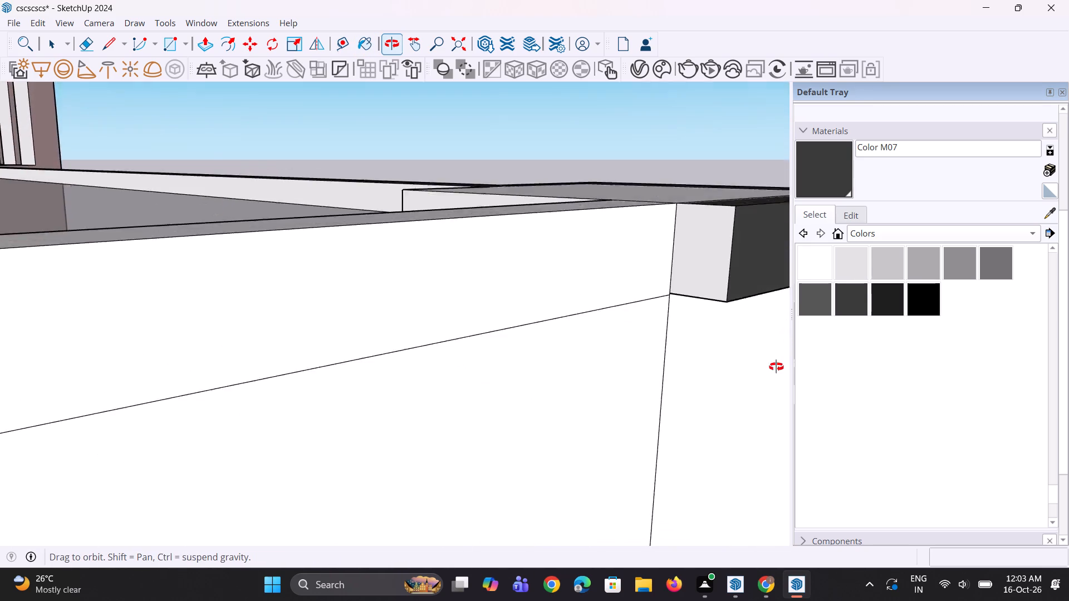
{"action": "middle_click_drag", "start_coordinate": [776, 367], "coordinate": [773, 380]}
{"action": "left_click", "coordinate": [436, 250]}
{"action": "middle_click_drag", "start_coordinate": [439, 271], "coordinate": [161, 249]}
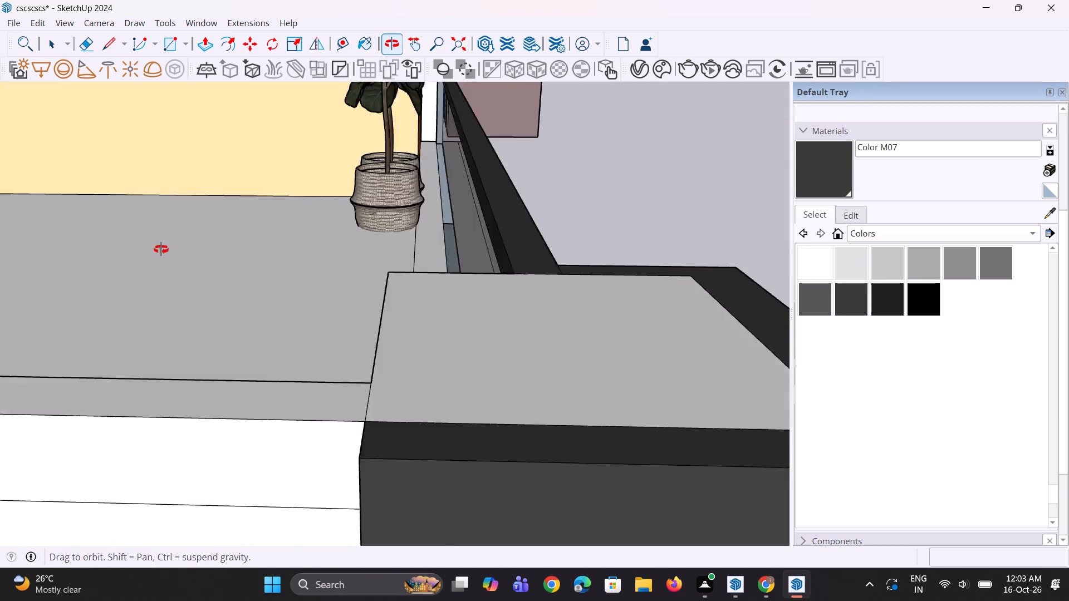
{"action": "middle_click_drag", "start_coordinate": [161, 249], "coordinate": [158, 248]}
Examine the house facade from several angles to check the balcony trims and railings.
{"action": "scroll", "coordinate": [197, 231], "scroll_direction": "down", "scroll_amount": 10}
{"action": "middle_click_drag", "start_coordinate": [449, 265], "coordinate": [299, 241]}
{"action": "scroll", "coordinate": [449, 265], "scroll_direction": "up", "scroll_amount": 1}
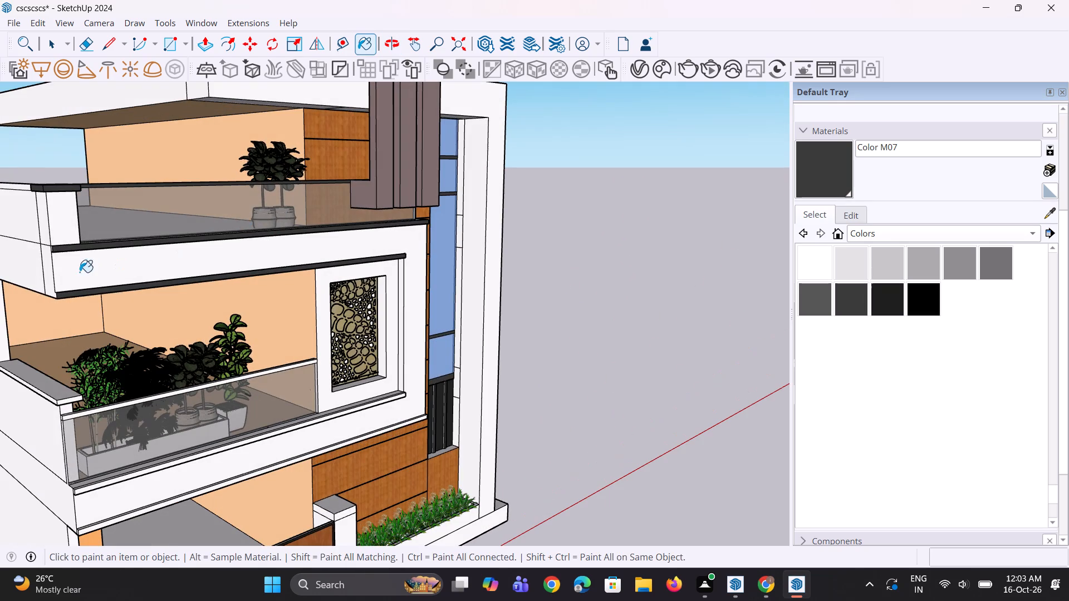
{"action": "scroll", "coordinate": [132, 248], "scroll_direction": "down", "scroll_amount": 5}
{"action": "scroll", "coordinate": [319, 317], "scroll_direction": "up", "scroll_amount": 4}
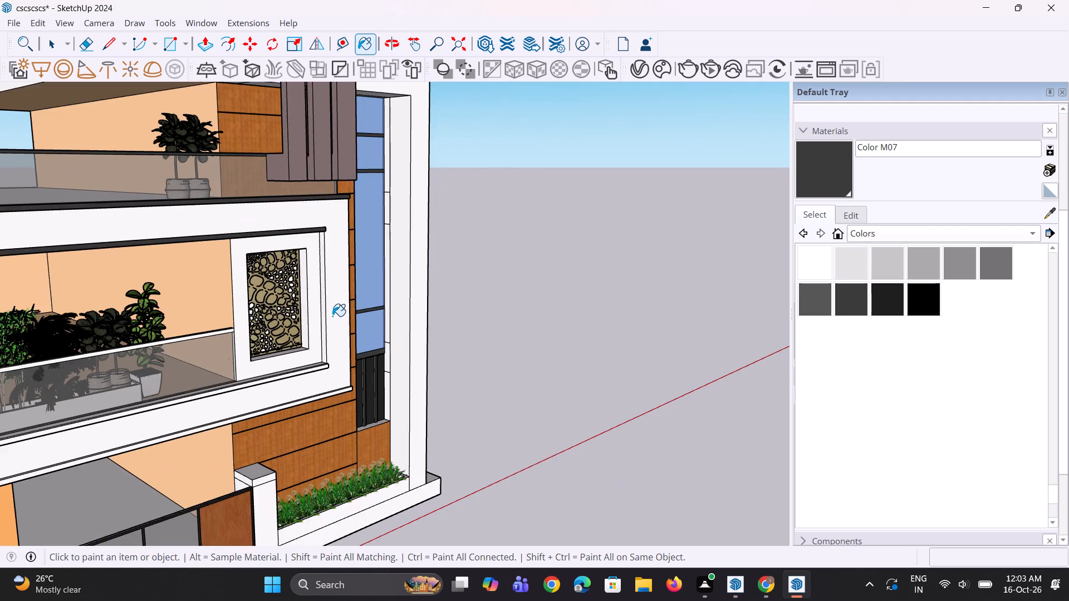
{"action": "scroll", "coordinate": [332, 316], "scroll_direction": "up", "scroll_amount": 4}
{"action": "scroll", "coordinate": [321, 295], "scroll_direction": "down", "scroll_amount": 5}
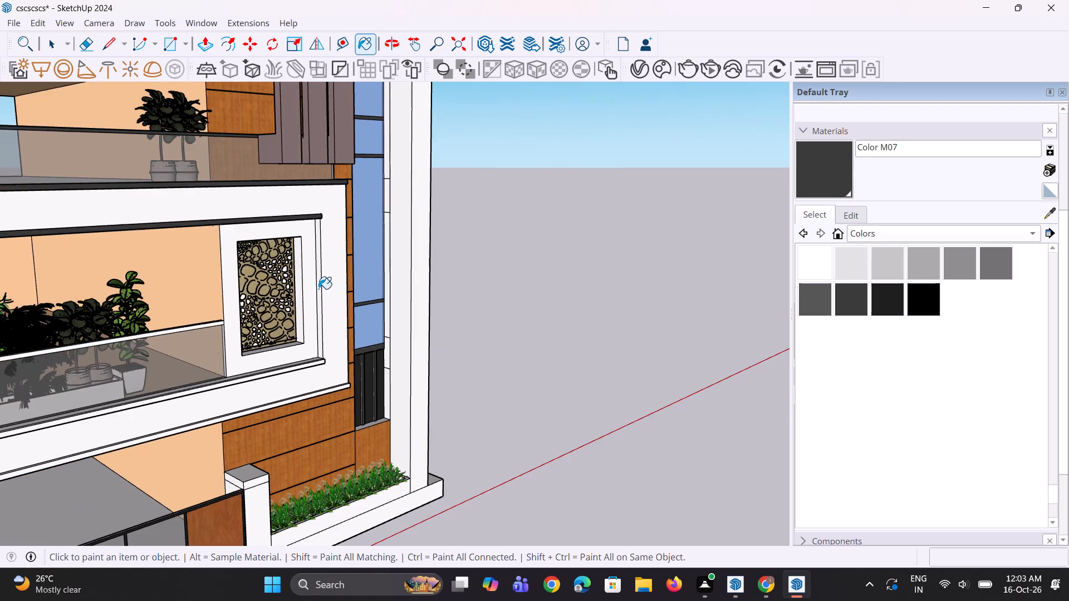
{"action": "scroll", "coordinate": [318, 288], "scroll_direction": "down", "scroll_amount": 9}
{"action": "middle_click_drag", "start_coordinate": [301, 344], "coordinate": [156, 306]}
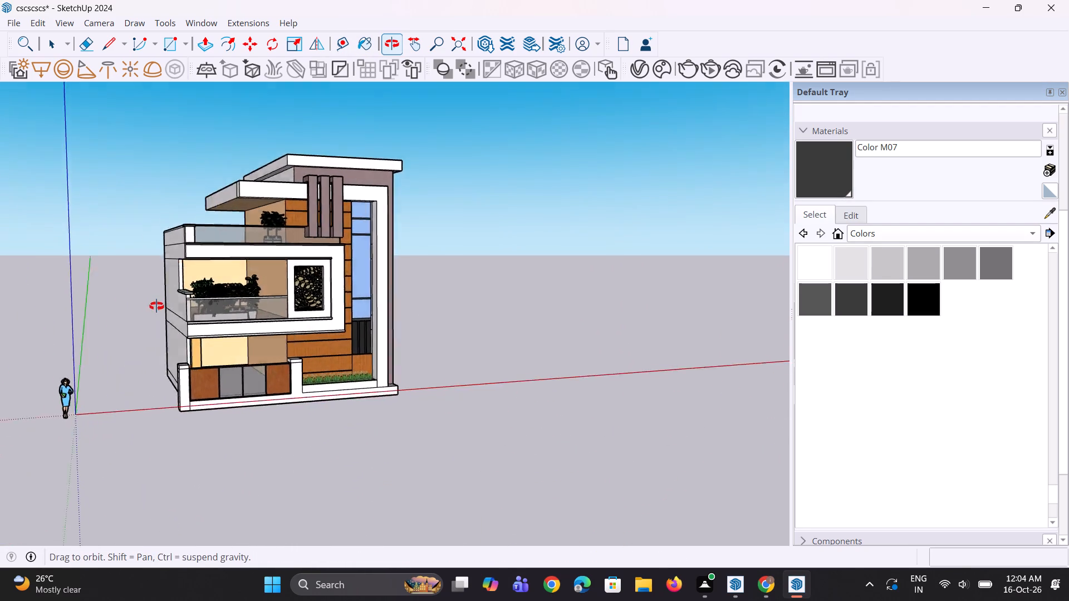
{"action": "middle_click_drag", "start_coordinate": [156, 306], "coordinate": [107, 297]}
{"action": "scroll", "coordinate": [390, 156], "scroll_direction": "up", "scroll_amount": 2}
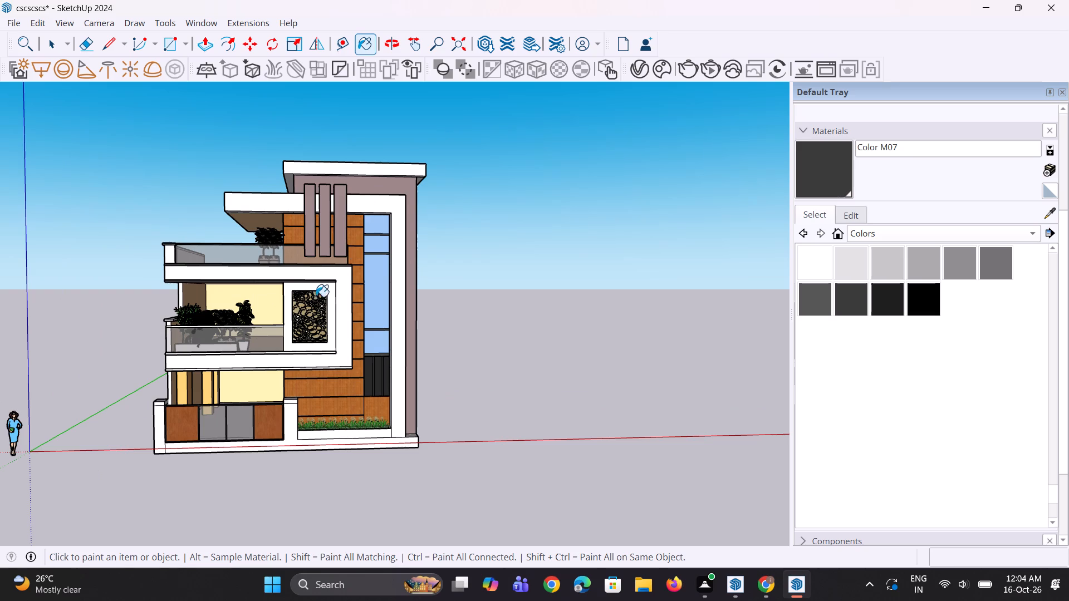
{"action": "scroll", "coordinate": [306, 295], "scroll_direction": "up", "scroll_amount": 10}
{"action": "scroll", "coordinate": [364, 282], "scroll_direction": "down", "scroll_amount": 5}
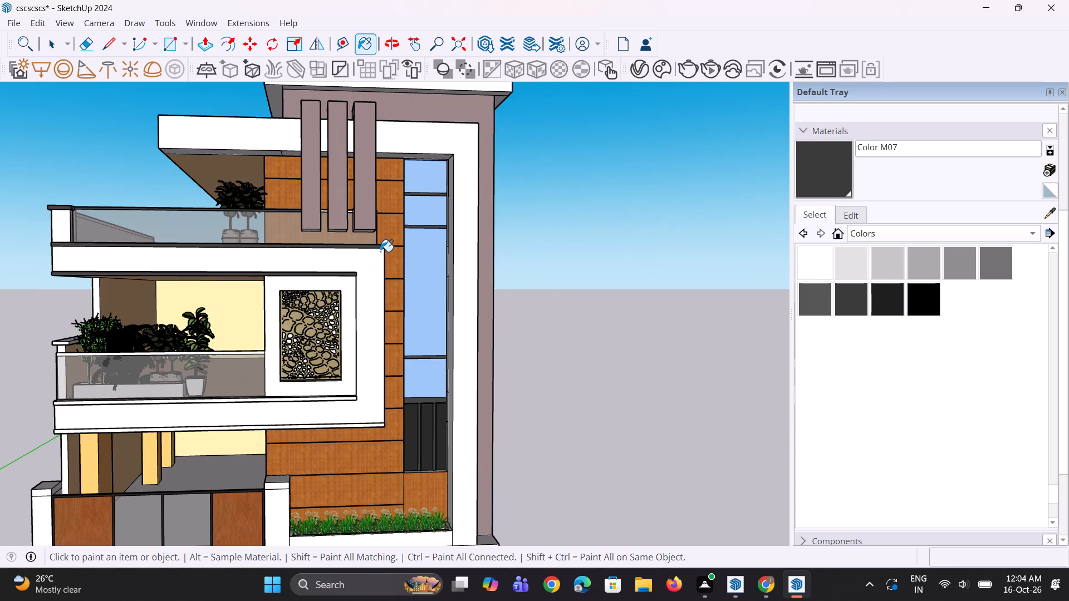
{"action": "scroll", "coordinate": [323, 287], "scroll_direction": "down", "scroll_amount": 3}
Paint the front, upper edge and end face of the trim strip below the lower balcony's glass railing with Color M07.
{"action": "scroll", "coordinate": [299, 373], "scroll_direction": "up", "scroll_amount": 7}
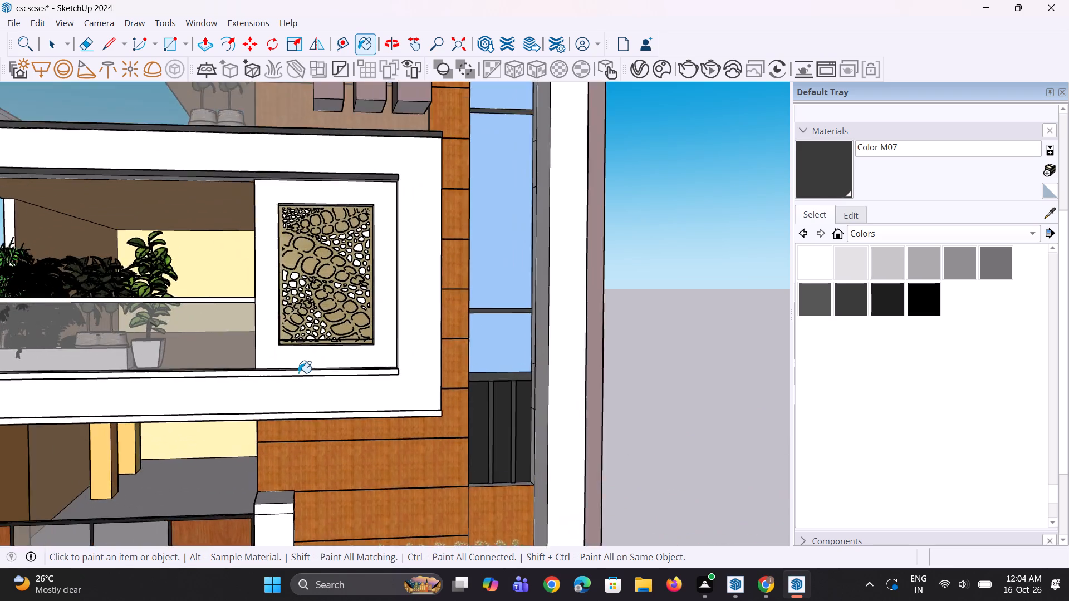
{"action": "scroll", "coordinate": [298, 373], "scroll_direction": "up", "scroll_amount": 4}
{"action": "middle_click_drag", "start_coordinate": [298, 373], "coordinate": [302, 437]}
{"action": "scroll", "coordinate": [343, 394], "scroll_direction": "up", "scroll_amount": 2}
{"action": "left_click", "coordinate": [345, 387]}
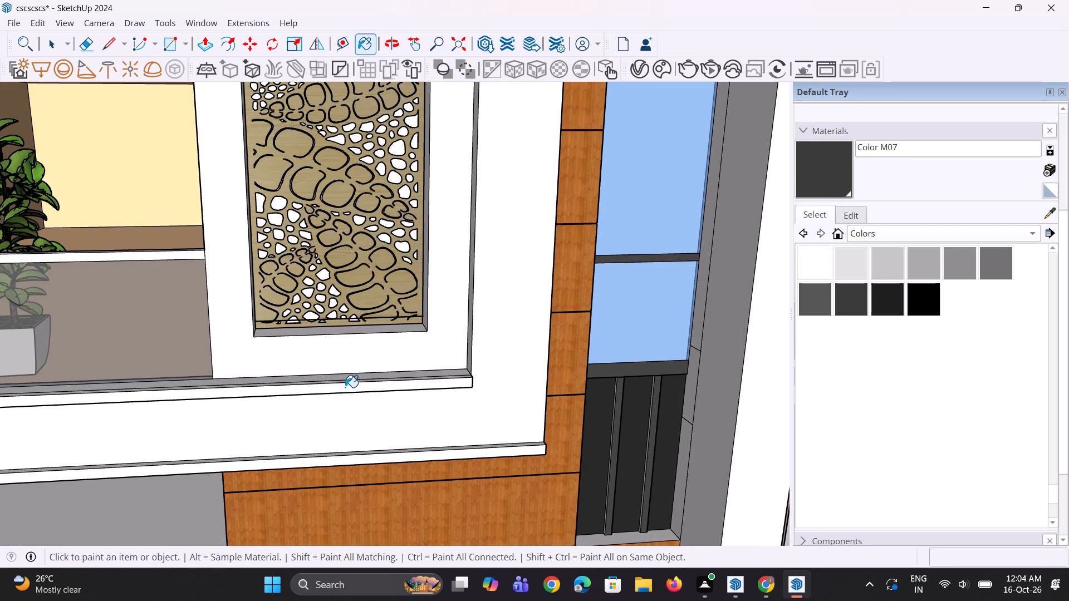
{"action": "scroll", "coordinate": [346, 386], "scroll_direction": "up", "scroll_amount": 2}
{"action": "left_click", "coordinate": [349, 381]}
{"action": "scroll", "coordinate": [404, 372], "scroll_direction": "down", "scroll_amount": 4}
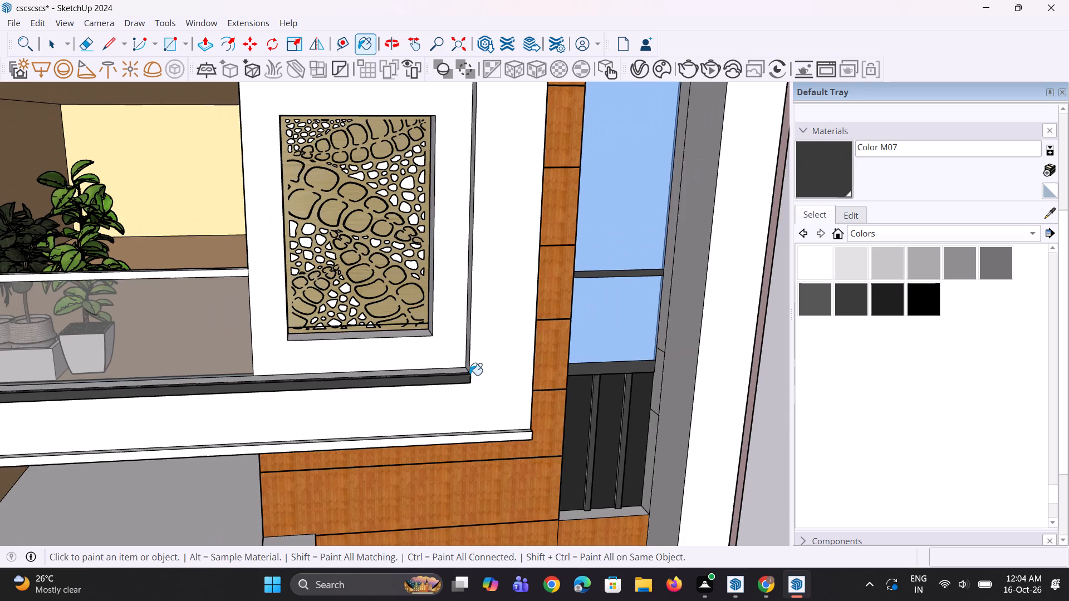
{"action": "middle_click_drag", "start_coordinate": [469, 375], "coordinate": [266, 376]}
{"action": "scroll", "coordinate": [404, 400], "scroll_direction": "up", "scroll_amount": 3}
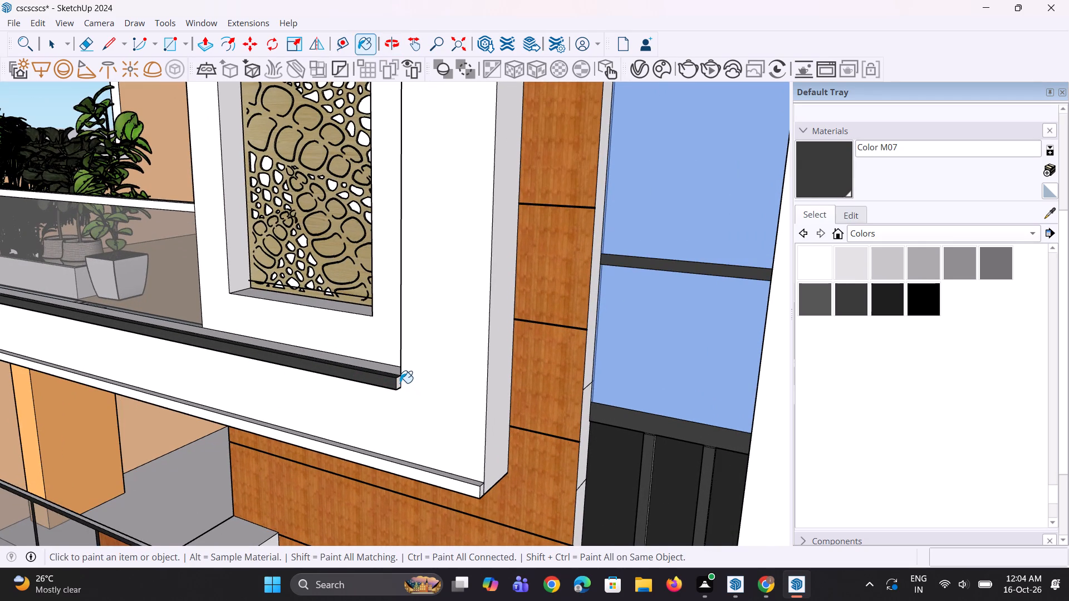
{"action": "left_click", "coordinate": [400, 383]}
Paint the end, top and front faces of the lower balcony's bottom trim with Color M07, undoing any paint on the adjoining side wall.
{"action": "scroll", "coordinate": [400, 383], "scroll_direction": "down", "scroll_amount": 5}
{"action": "scroll", "coordinate": [439, 456], "scroll_direction": "up", "scroll_amount": 9}
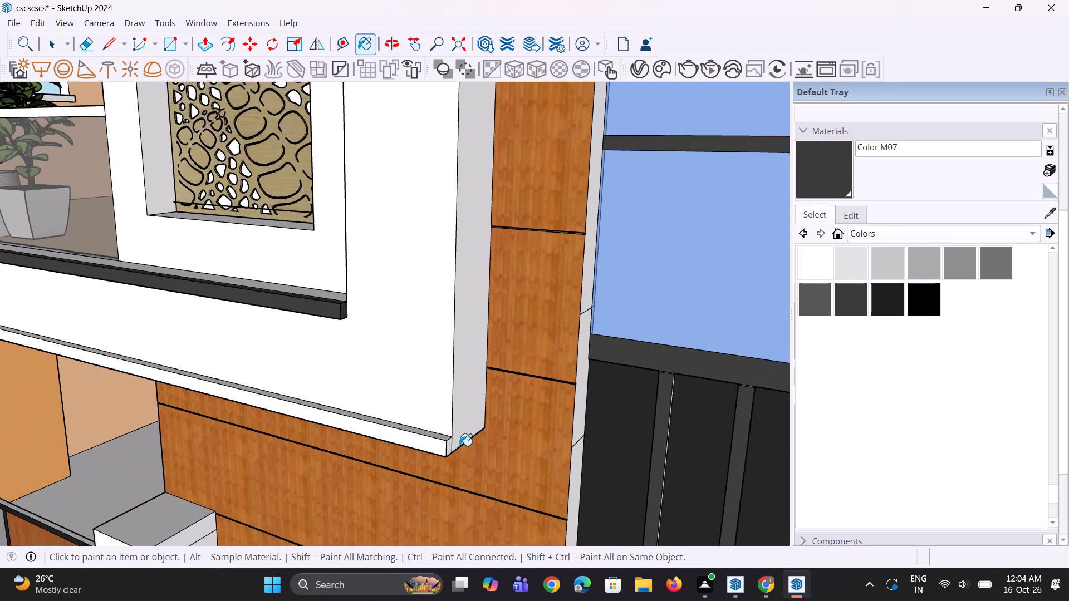
{"action": "scroll", "coordinate": [459, 446], "scroll_direction": "up", "scroll_amount": 5}
{"action": "left_click", "coordinate": [447, 446]}
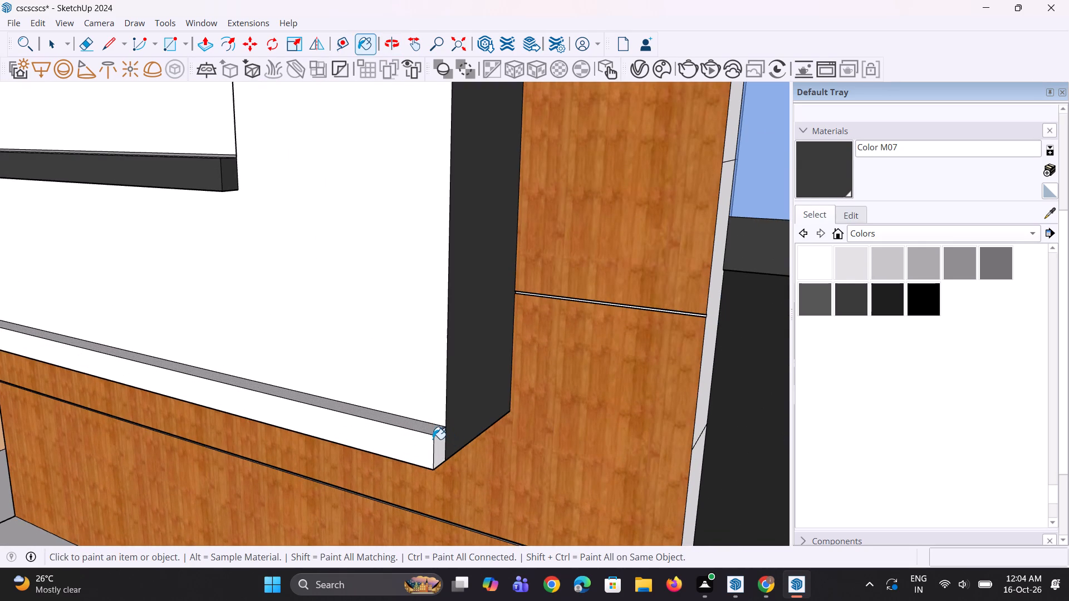
{"action": "key", "text": "ctrl+z"}
{"action": "left_click", "coordinate": [438, 446]}
{"action": "left_click", "coordinate": [430, 428]}
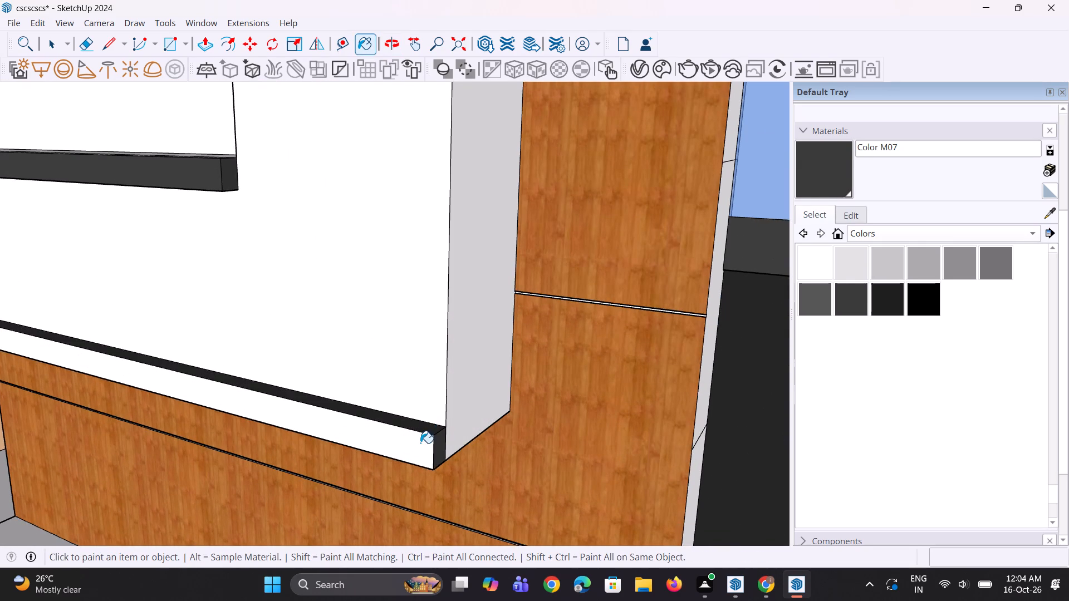
{"action": "left_click", "coordinate": [420, 443]}
{"action": "scroll", "coordinate": [442, 474], "scroll_direction": "down", "scroll_amount": 5}
{"action": "scroll", "coordinate": [509, 466], "scroll_direction": "down", "scroll_amount": 10}
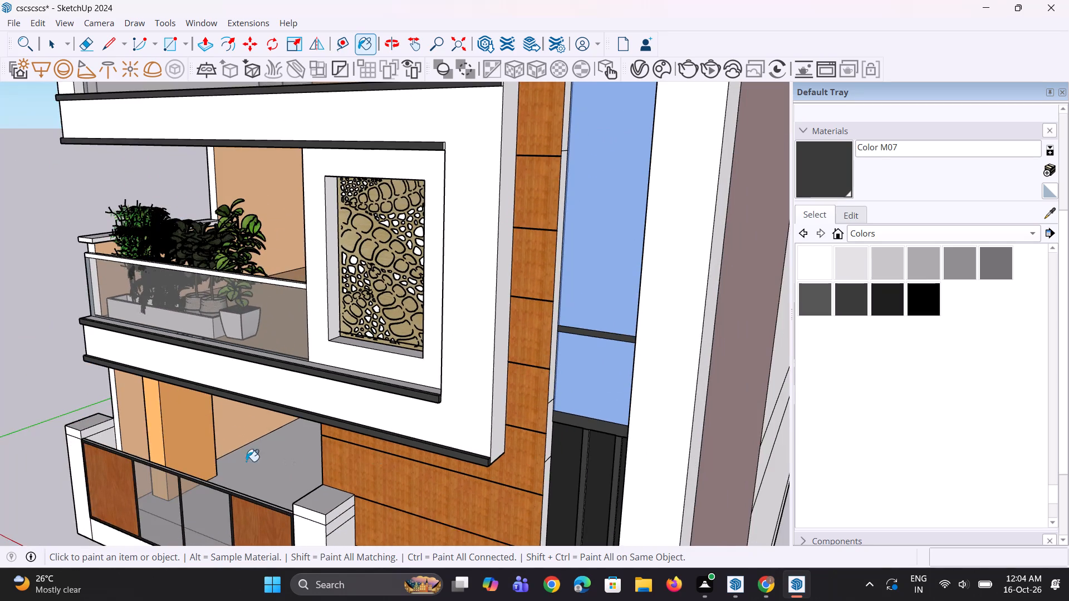
Paint the outer-side end faces of the lower balcony's upper and bottom trim strips with Color M07.
{"action": "middle_click_drag", "start_coordinate": [246, 461], "coordinate": [700, 374]}
{"action": "scroll", "coordinate": [300, 336], "scroll_direction": "up", "scroll_amount": 2}
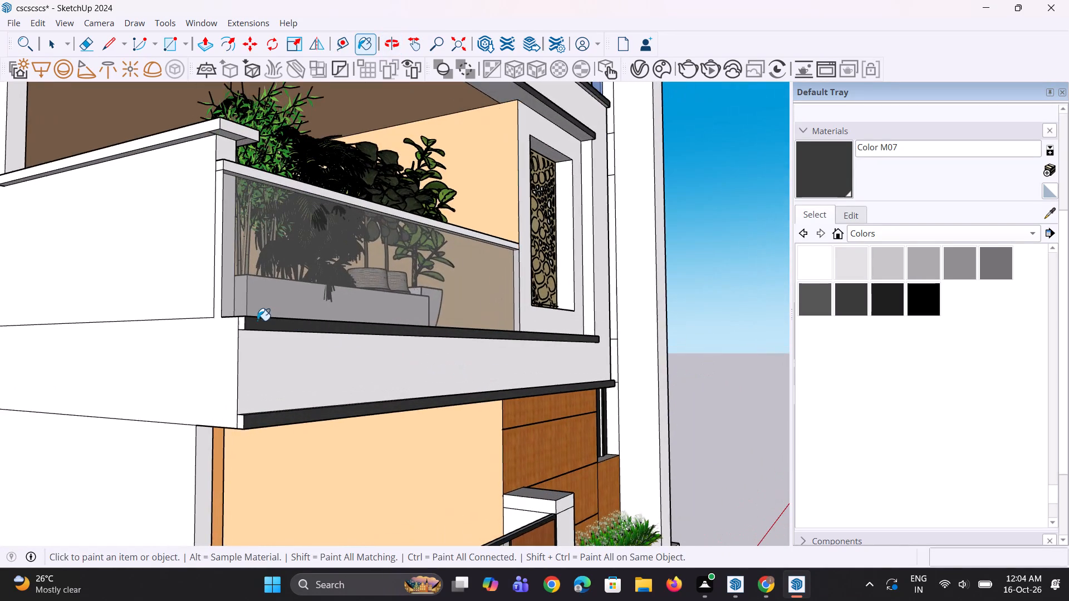
{"action": "scroll", "coordinate": [241, 318], "scroll_direction": "up", "scroll_amount": 4}
{"action": "left_click", "coordinate": [241, 321]}
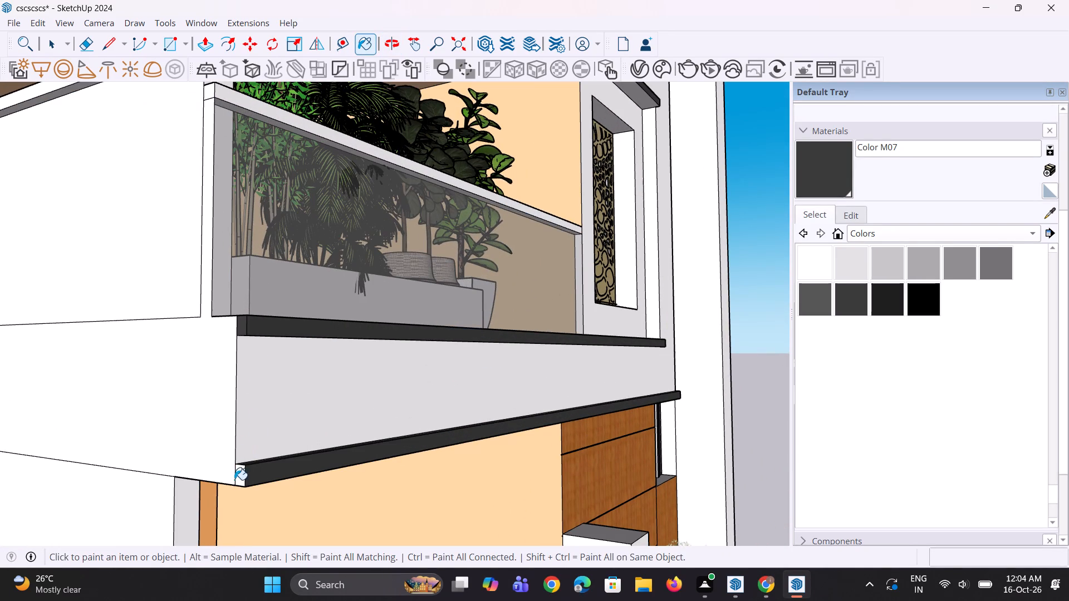
{"action": "left_click", "coordinate": [246, 475]}
{"action": "scroll", "coordinate": [224, 361], "scroll_direction": "down", "scroll_amount": 4}
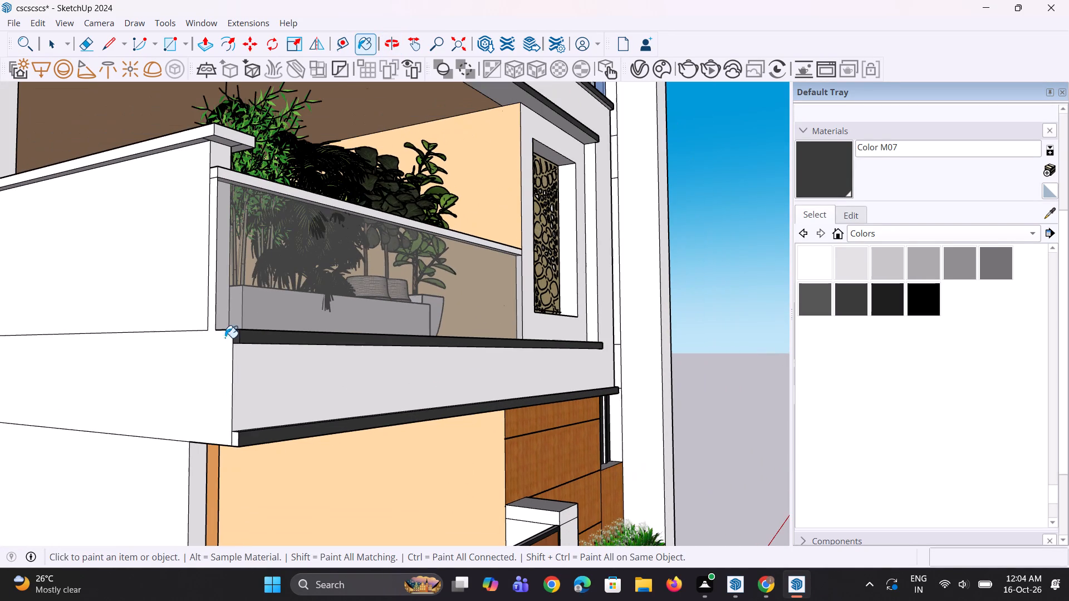
Paint the front, outer end and top faces of the lower balcony's glass railing top rail with Color M07.
{"action": "scroll", "coordinate": [260, 171], "scroll_direction": "up", "scroll_amount": 2}
{"action": "left_click", "coordinate": [263, 186]}
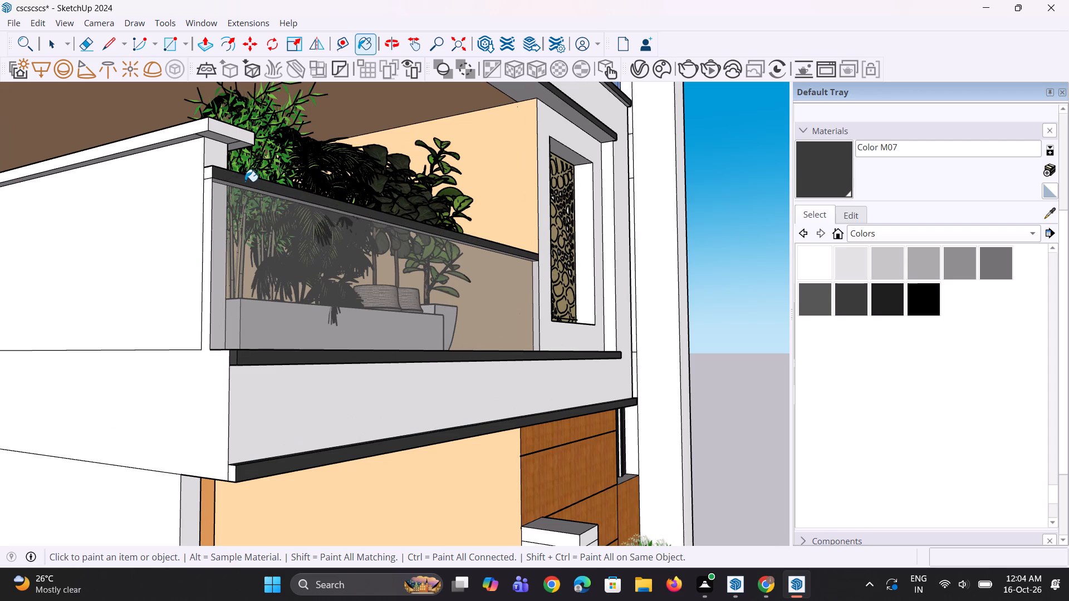
{"action": "left_click", "coordinate": [211, 172]}
{"action": "middle_click_drag", "start_coordinate": [279, 185], "coordinate": [251, 345]}
{"action": "scroll", "coordinate": [338, 408], "scroll_direction": "up", "scroll_amount": 6}
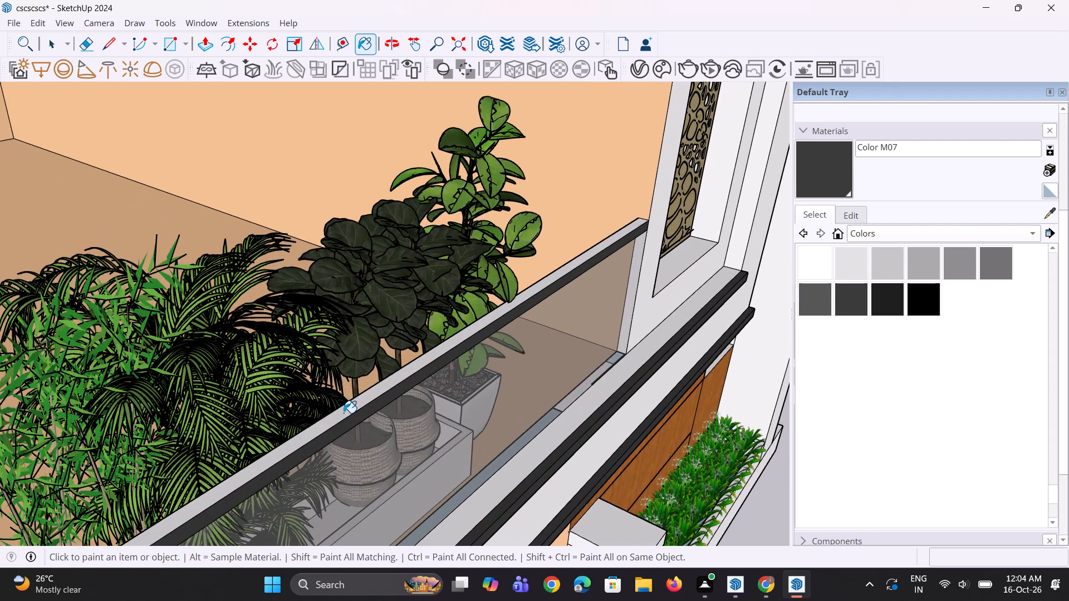
{"action": "left_click", "coordinate": [344, 413]}
Examine the whole house facade from the side and front to review the dark trims and the remaining unpainted roof slabs.
{"action": "scroll", "coordinate": [344, 408], "scroll_direction": "down", "scroll_amount": 4}
{"action": "middle_click_drag", "start_coordinate": [349, 406], "coordinate": [312, 321]}
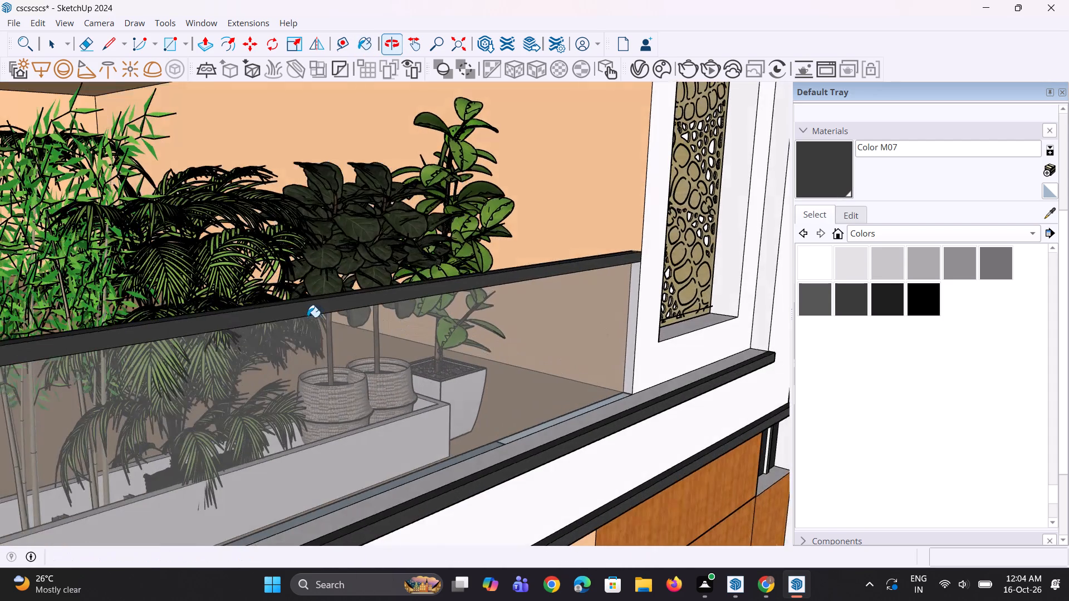
{"action": "scroll", "coordinate": [305, 316], "scroll_direction": "down", "scroll_amount": 19}
{"action": "scroll", "coordinate": [305, 316], "scroll_direction": "down", "scroll_amount": 5}
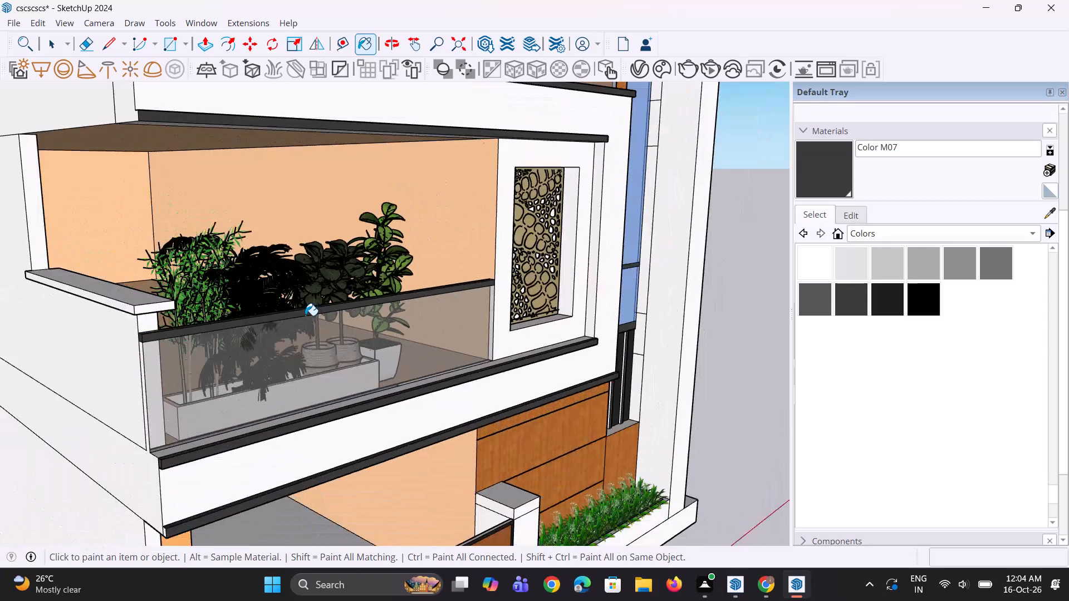
{"action": "scroll", "coordinate": [305, 316], "scroll_direction": "down", "scroll_amount": 4}
{"action": "middle_click_drag", "start_coordinate": [305, 316], "coordinate": [288, 308]}
{"action": "scroll", "coordinate": [290, 308], "scroll_direction": "up", "scroll_amount": 1}
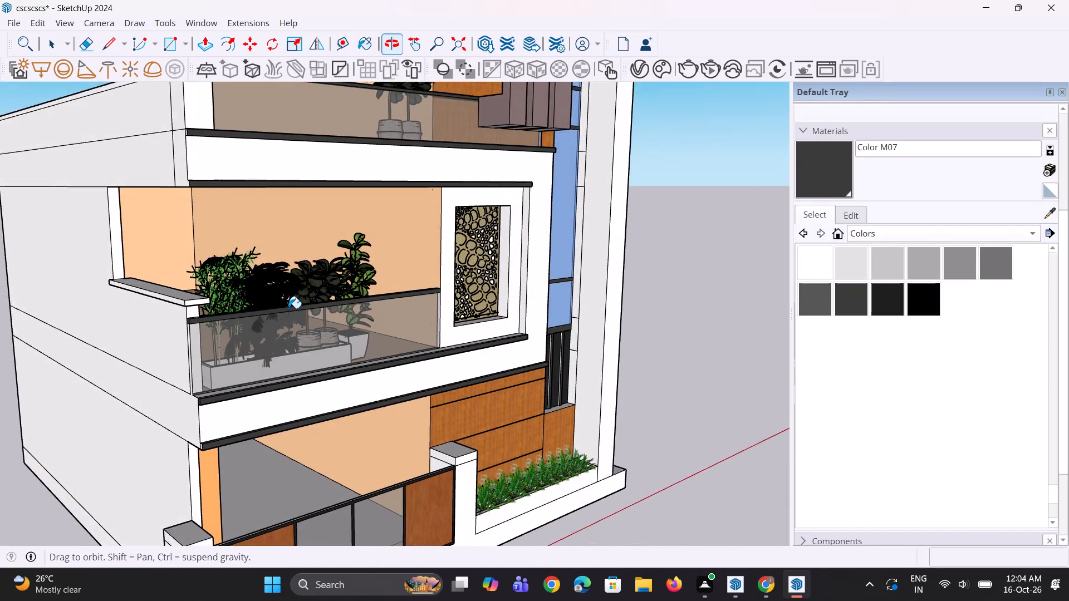
{"action": "scroll", "coordinate": [288, 308], "scroll_direction": "down", "scroll_amount": 12}
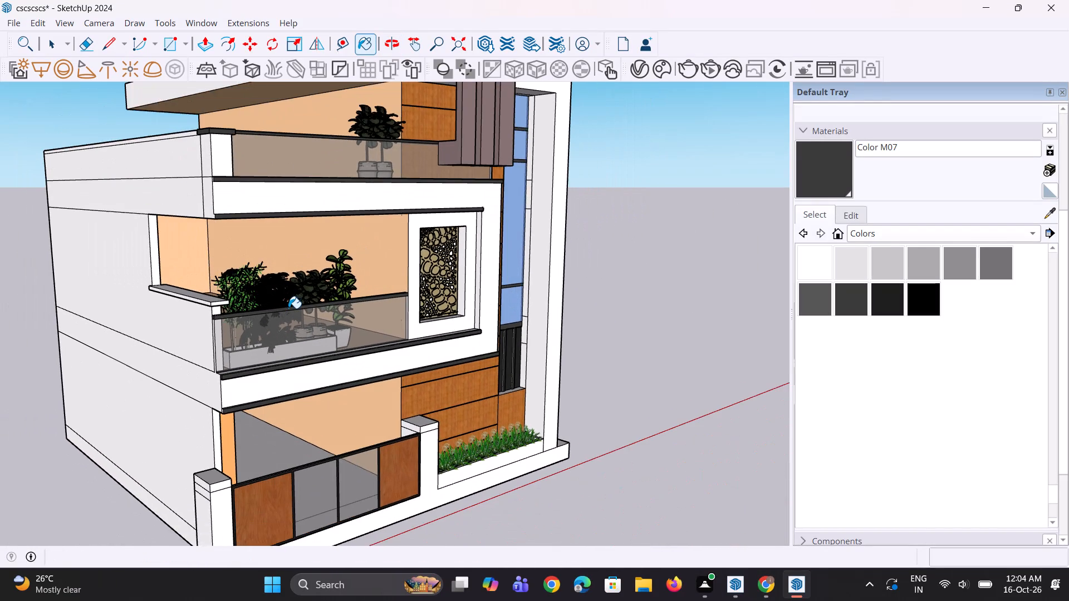
{"action": "scroll", "coordinate": [288, 308], "scroll_direction": "down", "scroll_amount": 6}
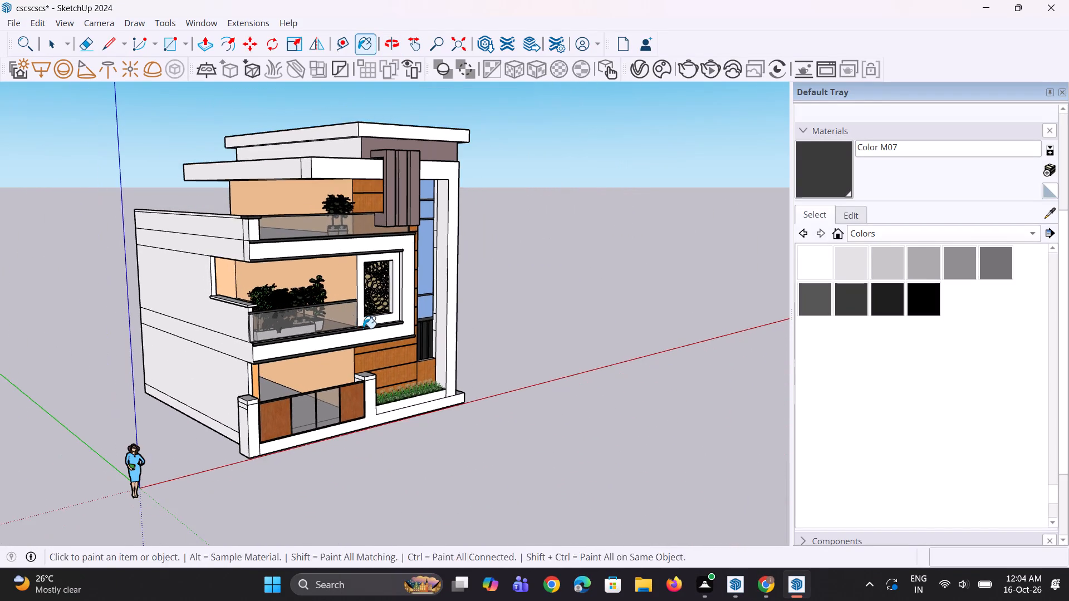
{"action": "middle_click_drag", "start_coordinate": [363, 328], "coordinate": [186, 337]}
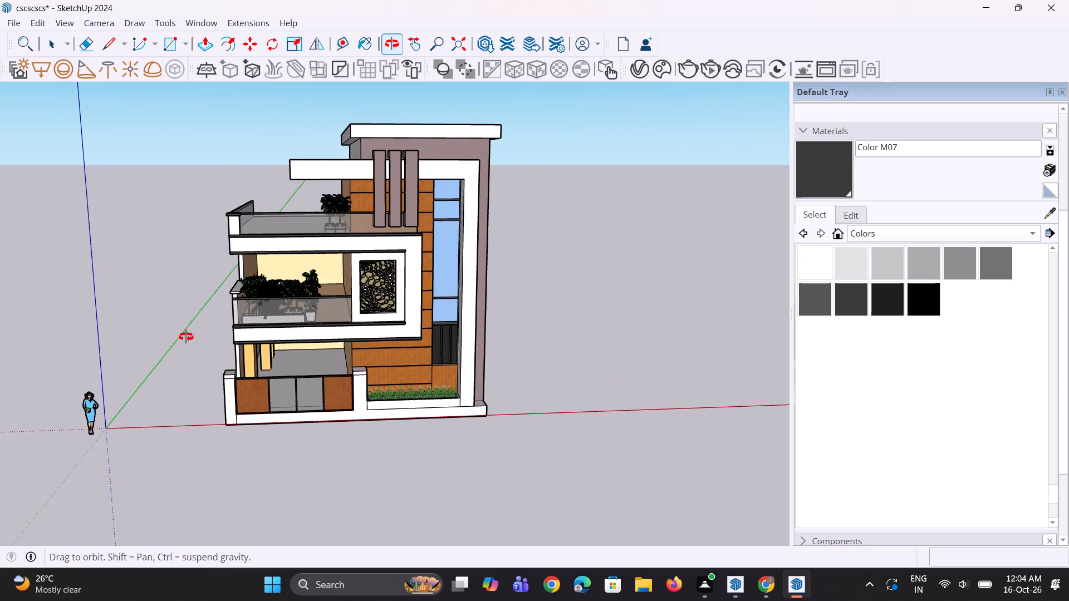
{"action": "middle_click_drag", "start_coordinate": [186, 337], "coordinate": [195, 298]}
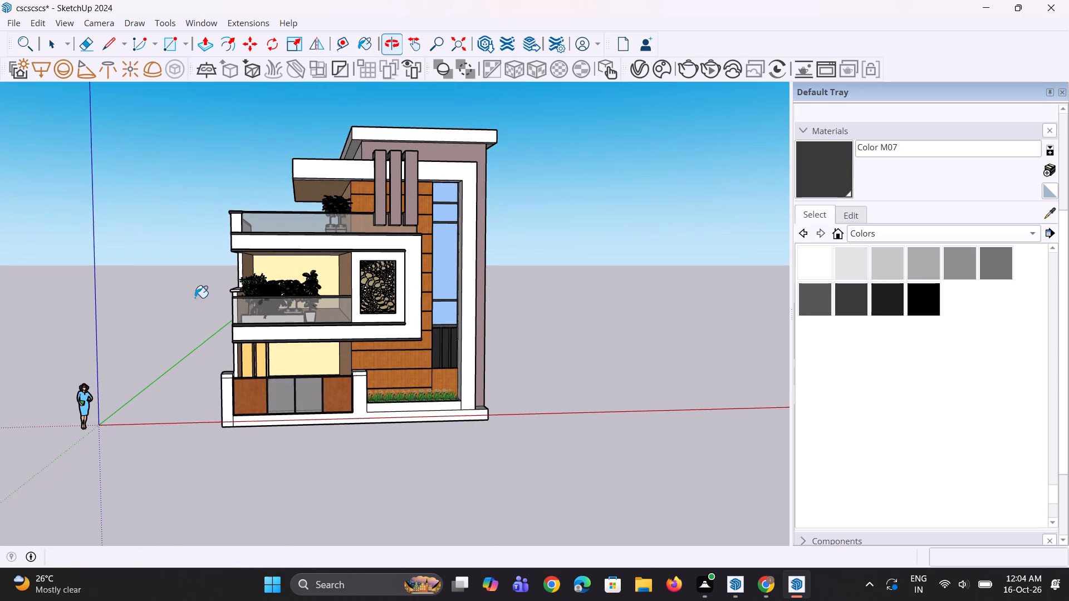
{"action": "scroll", "coordinate": [439, 167], "scroll_direction": "up", "scroll_amount": 3}
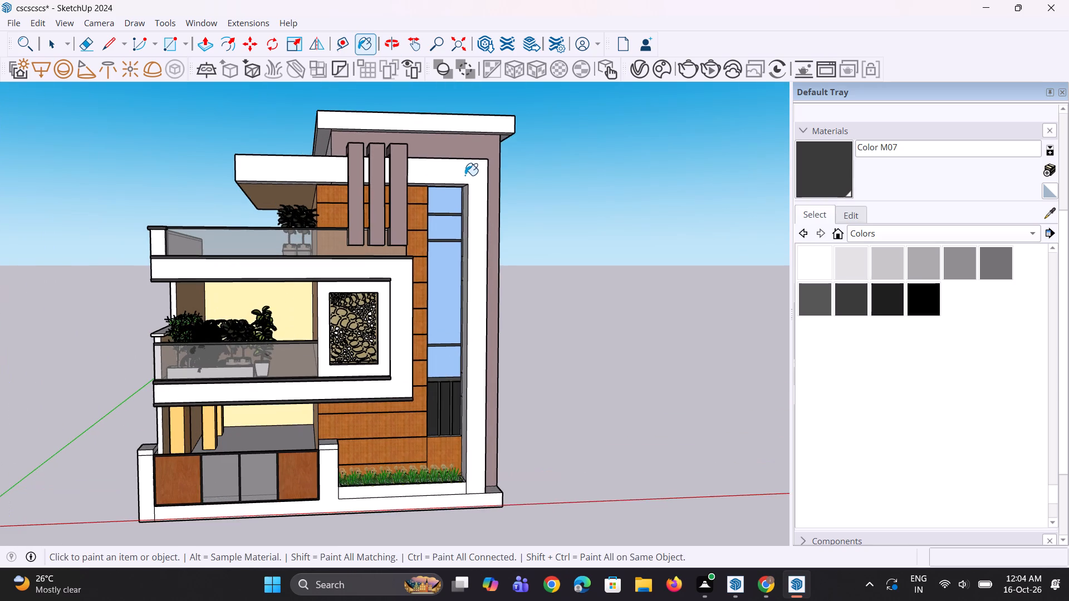
{"action": "scroll", "coordinate": [465, 176], "scroll_direction": "up", "scroll_amount": 2}
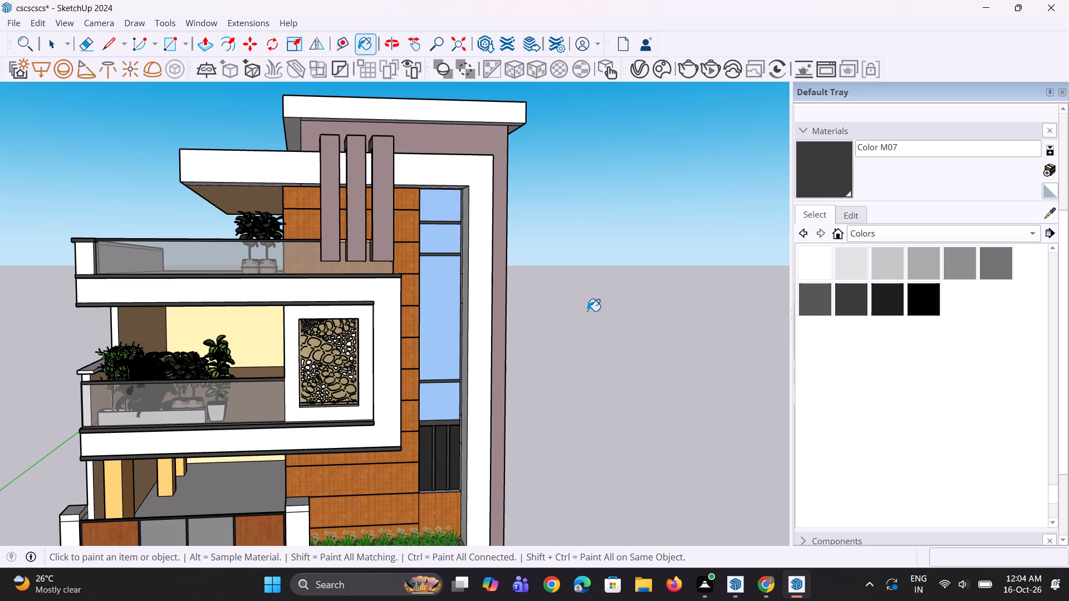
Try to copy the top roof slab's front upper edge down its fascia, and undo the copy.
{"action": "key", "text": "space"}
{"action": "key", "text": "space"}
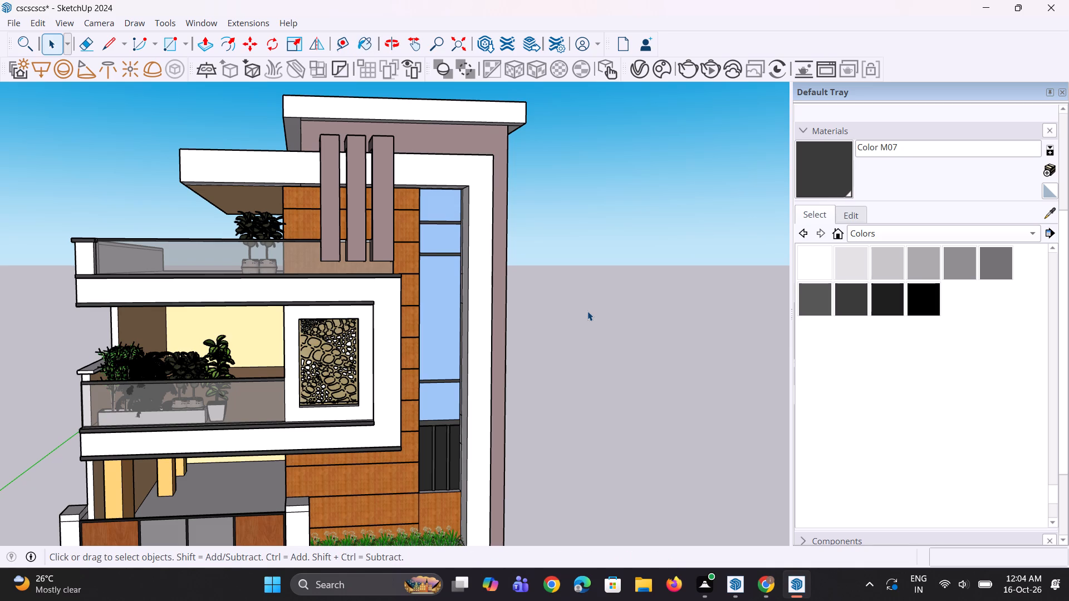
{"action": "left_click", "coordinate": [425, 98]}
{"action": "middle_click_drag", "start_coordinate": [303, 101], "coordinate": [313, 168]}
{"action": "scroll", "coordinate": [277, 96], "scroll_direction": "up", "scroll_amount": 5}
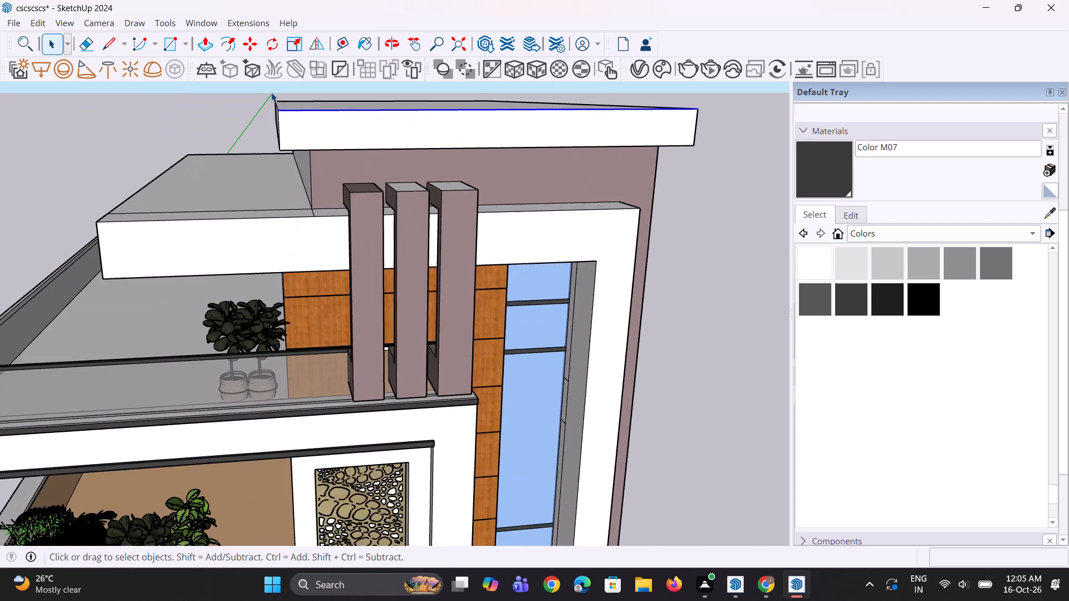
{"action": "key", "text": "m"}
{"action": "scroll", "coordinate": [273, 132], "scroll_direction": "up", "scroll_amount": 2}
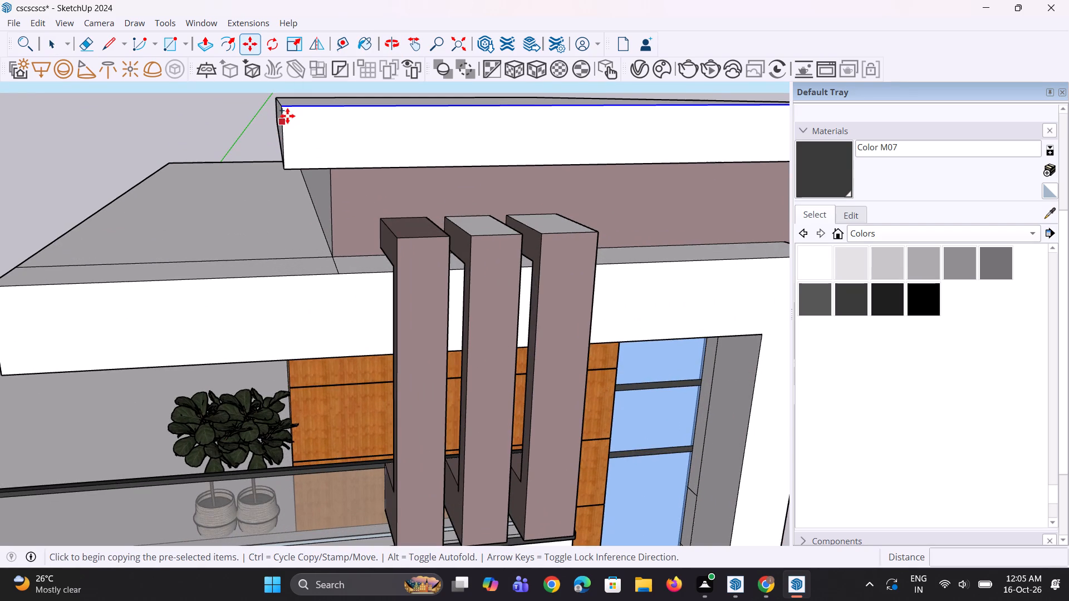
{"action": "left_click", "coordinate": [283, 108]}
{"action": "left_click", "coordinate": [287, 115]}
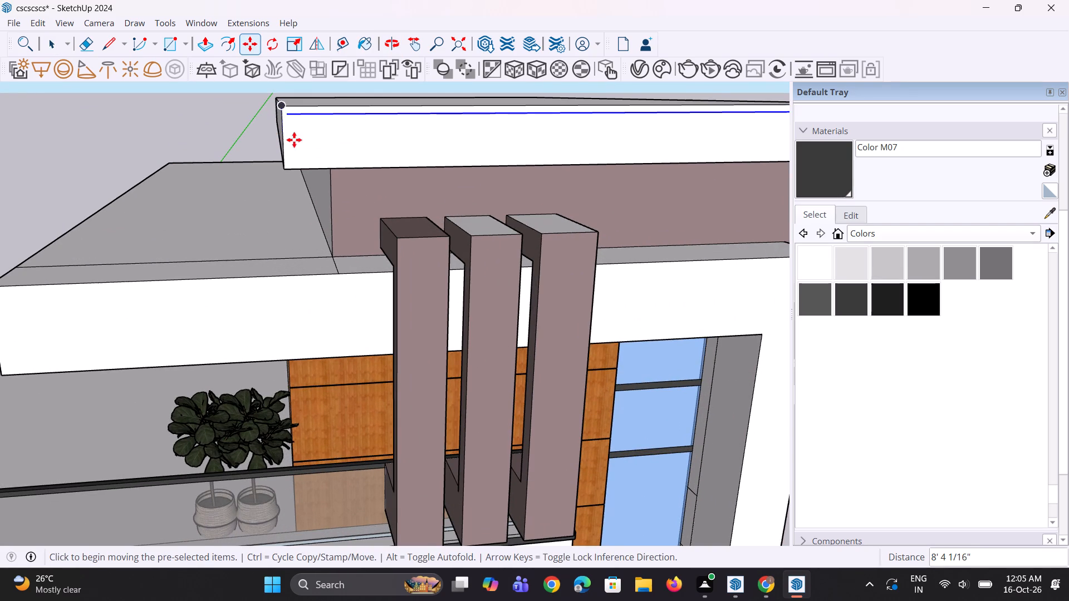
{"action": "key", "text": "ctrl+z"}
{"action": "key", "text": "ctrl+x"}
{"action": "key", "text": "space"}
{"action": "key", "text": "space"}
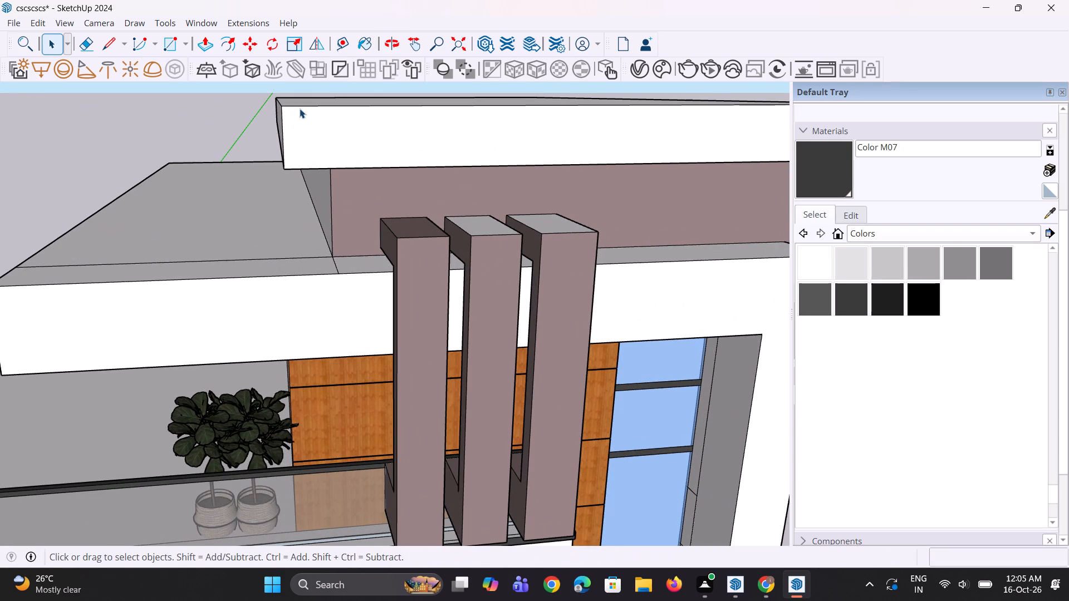
Copy the top roof slab's front upper edge about 3 5/16" down onto its fascia.
{"action": "left_click", "coordinate": [301, 105]}
{"action": "key", "text": "m"}
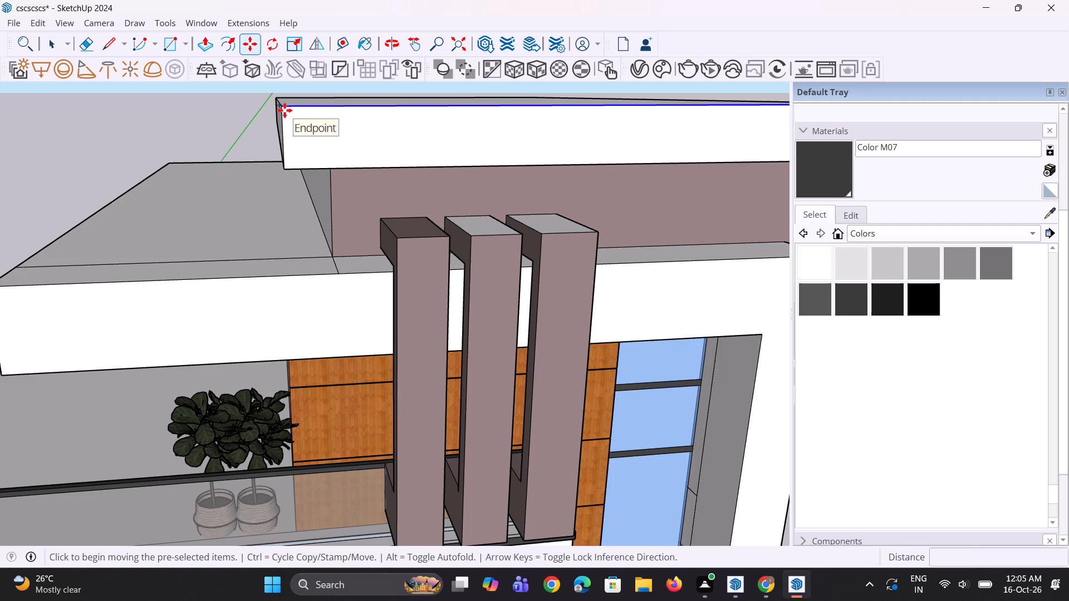
{"action": "scroll", "coordinate": [284, 109], "scroll_direction": "up", "scroll_amount": 1}
{"action": "left_click", "coordinate": [281, 105]}
{"action": "left_click", "coordinate": [285, 117]}
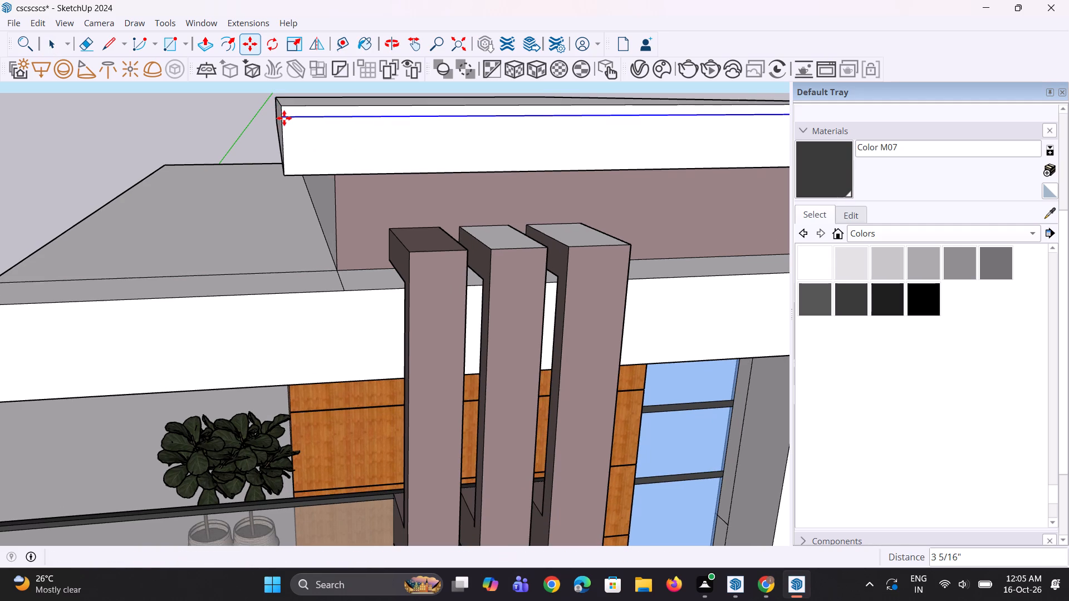
{"action": "scroll", "coordinate": [282, 130], "scroll_direction": "down", "scroll_amount": 3}
{"action": "key", "text": "space"}
{"action": "key", "text": "space"}
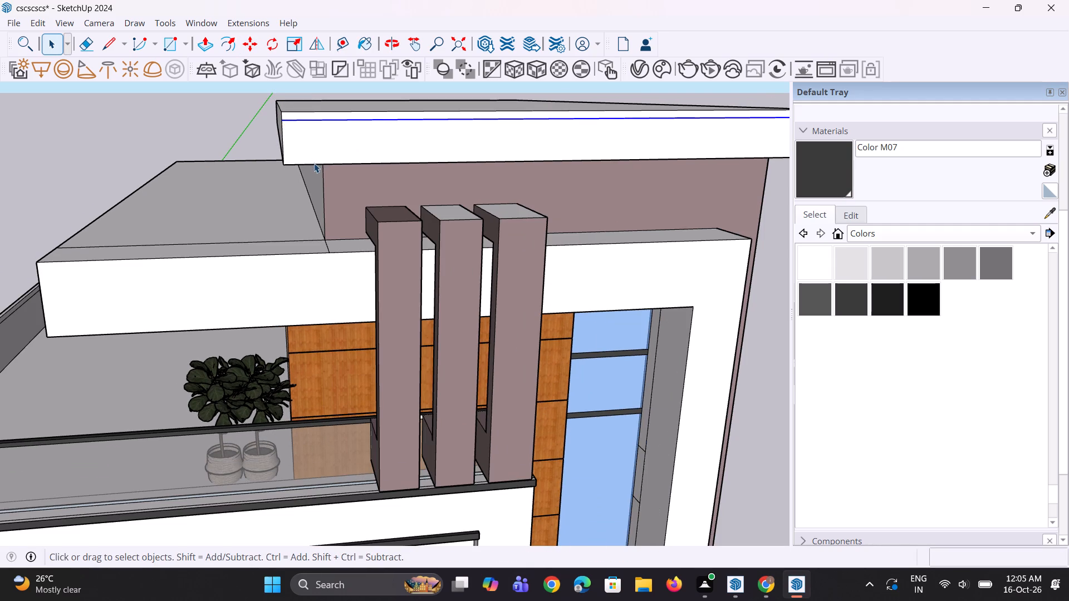
Copy both segments of the top roof slab's front bottom edge 3" up onto its fascia.
{"action": "left_click", "coordinate": [314, 163]}
{"action": "scroll", "coordinate": [356, 161], "scroll_direction": "up", "scroll_amount": 1}
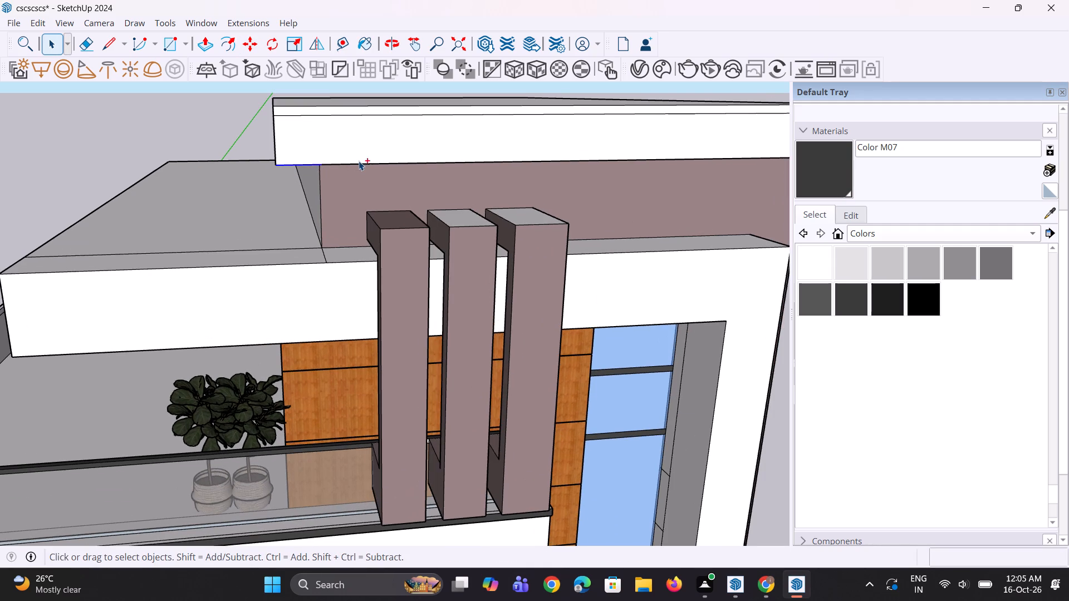
{"action": "left_click", "coordinate": [364, 162], "text": "ctrl"}
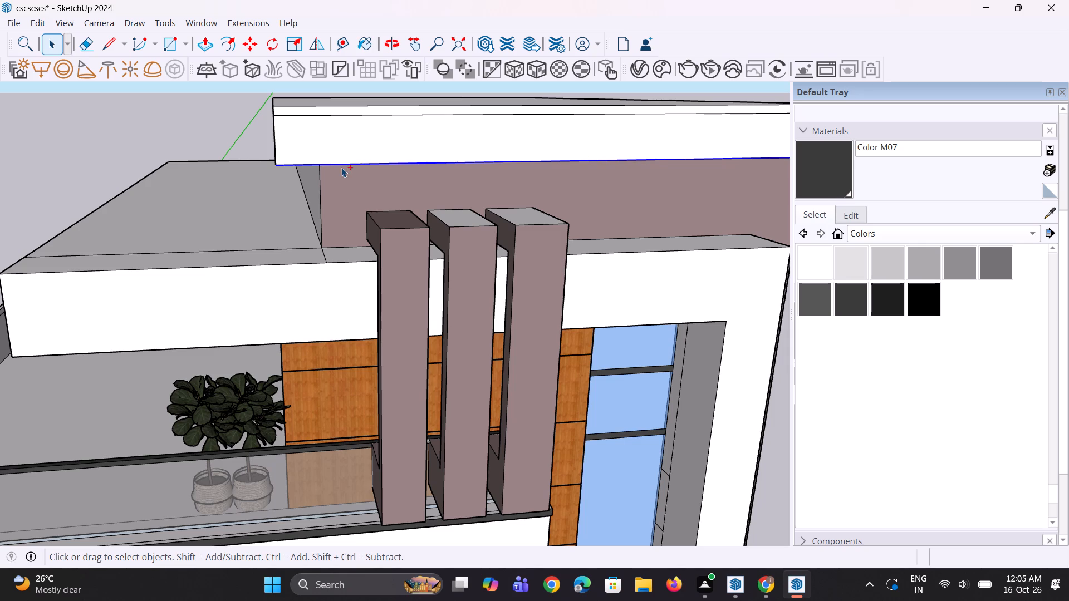
{"action": "key", "text": "m"}
{"action": "scroll", "coordinate": [284, 147], "scroll_direction": "up", "scroll_amount": 1}
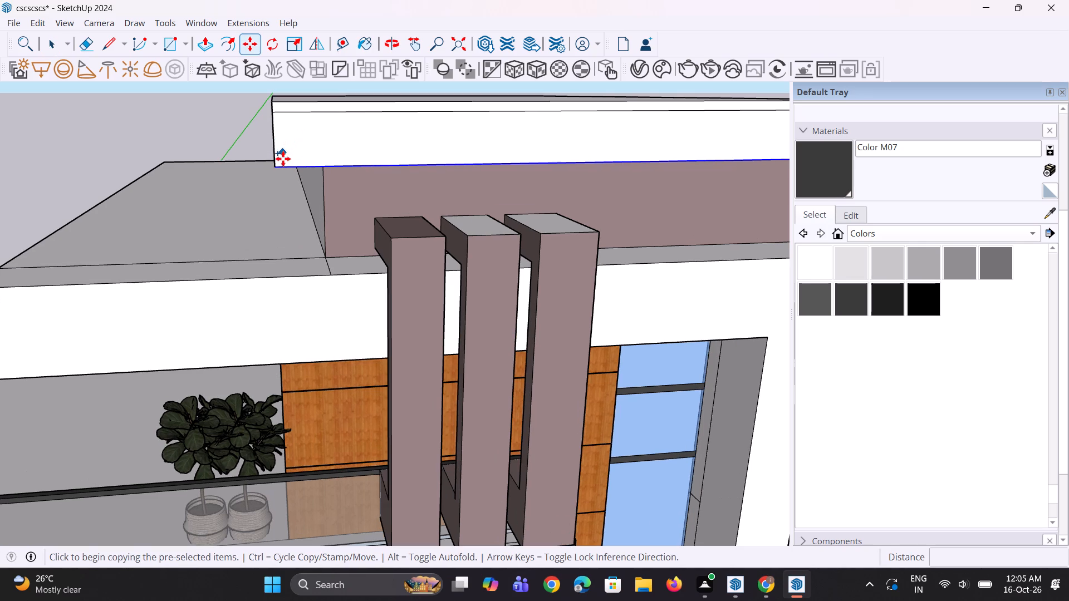
{"action": "left_click", "coordinate": [277, 166]}
{"action": "left_click", "coordinate": [276, 159]}
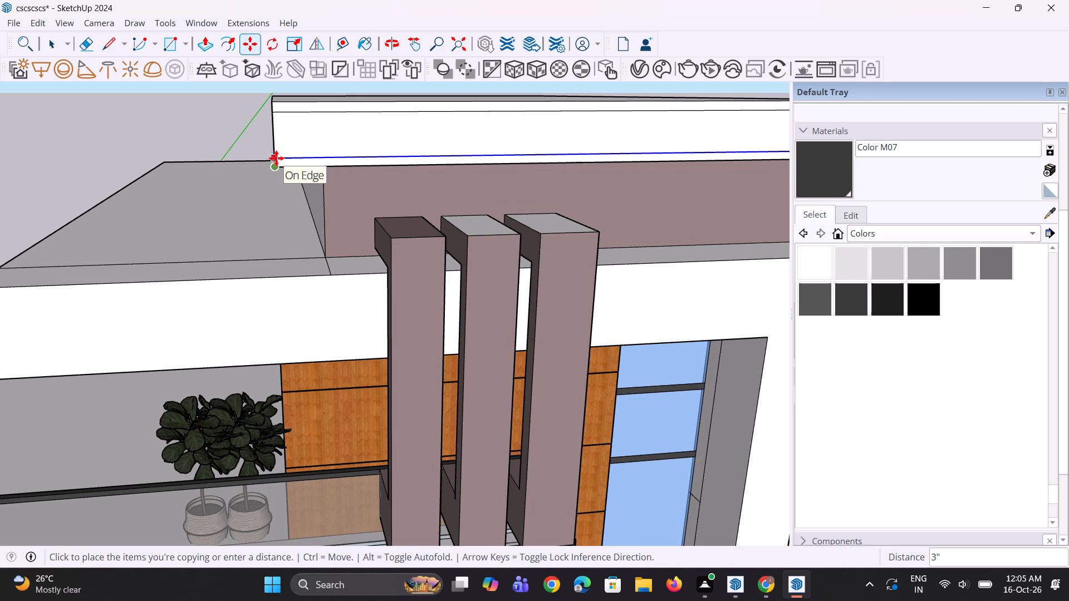
Pull the top roof fascia's narrow upper strip outward as a projecting band, trimming the projection back by about 3 11/16".
{"action": "scroll", "coordinate": [276, 159], "scroll_direction": "down", "scroll_amount": 7}
{"action": "scroll", "coordinate": [462, 109], "scroll_direction": "up", "scroll_amount": 3}
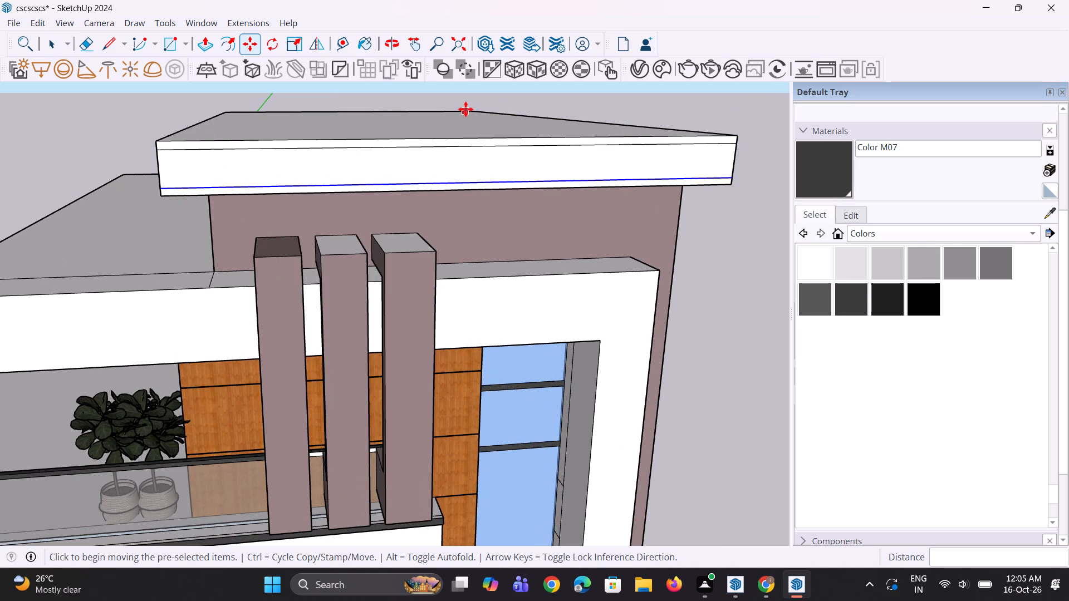
{"action": "key", "text": "p"}
{"action": "left_click", "coordinate": [424, 142]}
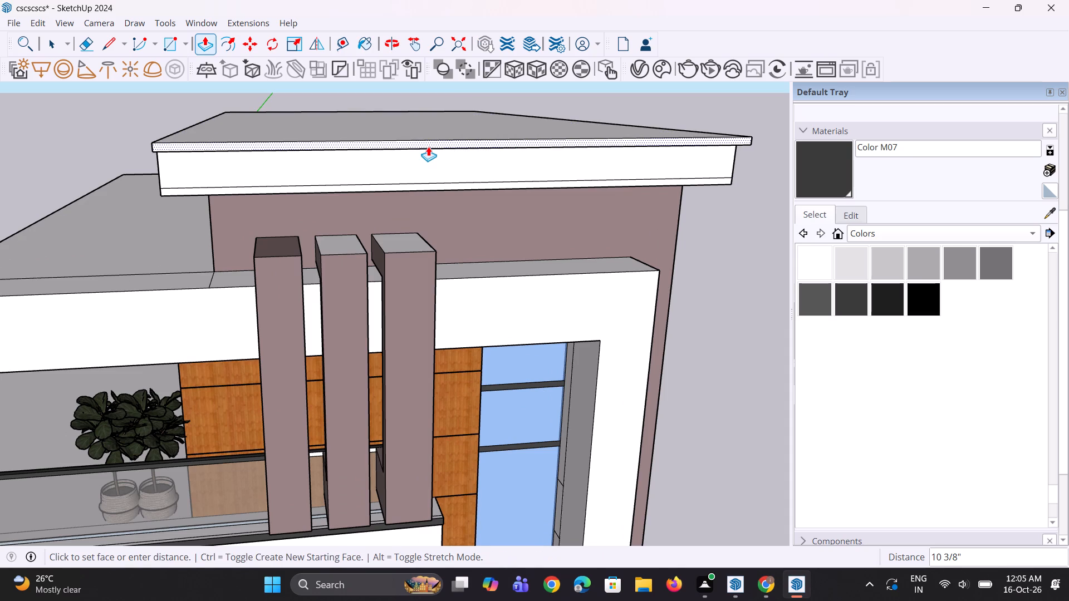
{"action": "left_click", "coordinate": [428, 145]}
{"action": "middle_click_drag", "start_coordinate": [271, 134], "coordinate": [366, 154]}
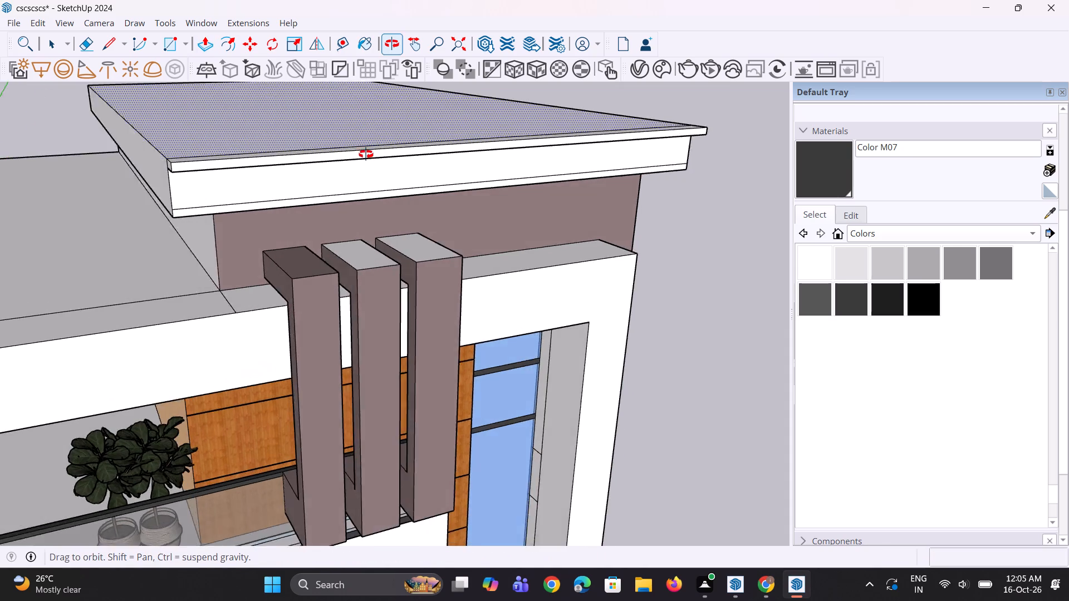
{"action": "middle_click_drag", "start_coordinate": [366, 154], "coordinate": [389, 154]}
{"action": "scroll", "coordinate": [246, 174], "scroll_direction": "up", "scroll_amount": 1}
{"action": "left_click", "coordinate": [244, 166]}
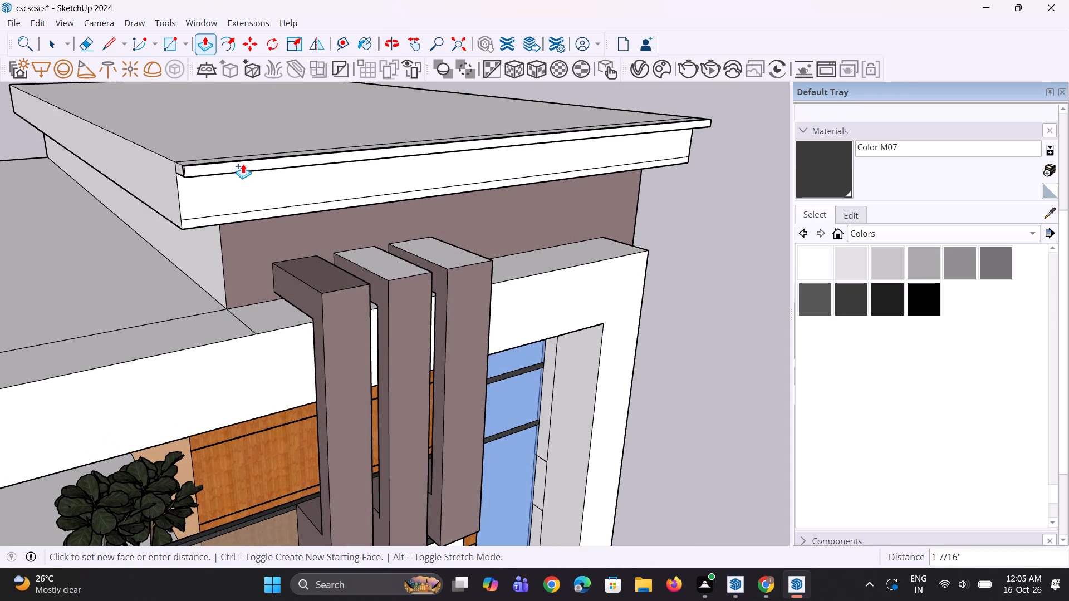
{"action": "left_click", "coordinate": [241, 162]}
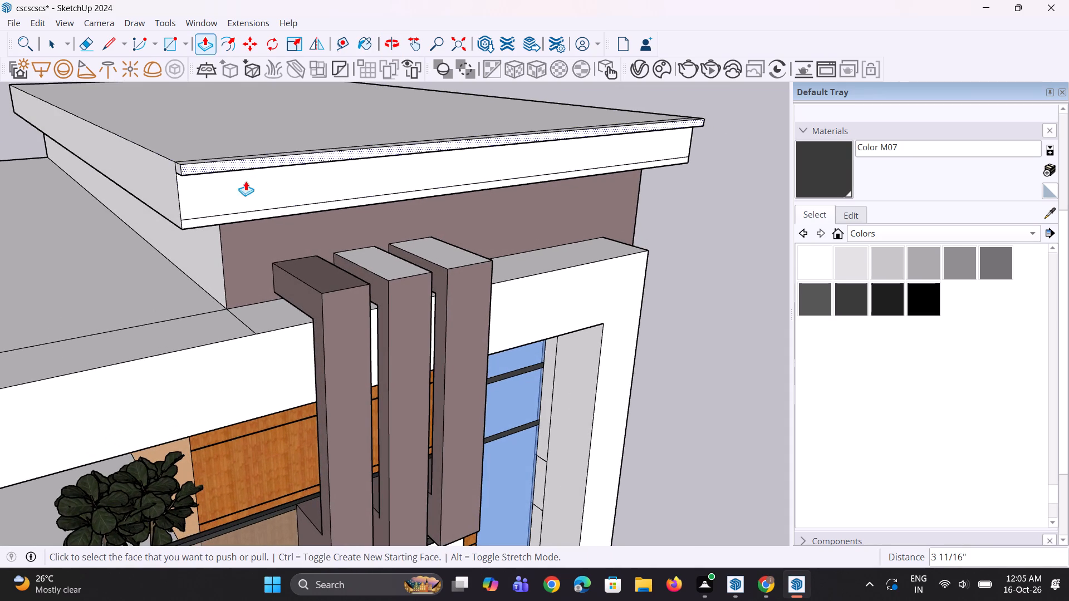
Pull the top roof fascia's narrow lower strip outward to line up with the projecting upper band.
{"action": "left_click", "coordinate": [281, 213]}
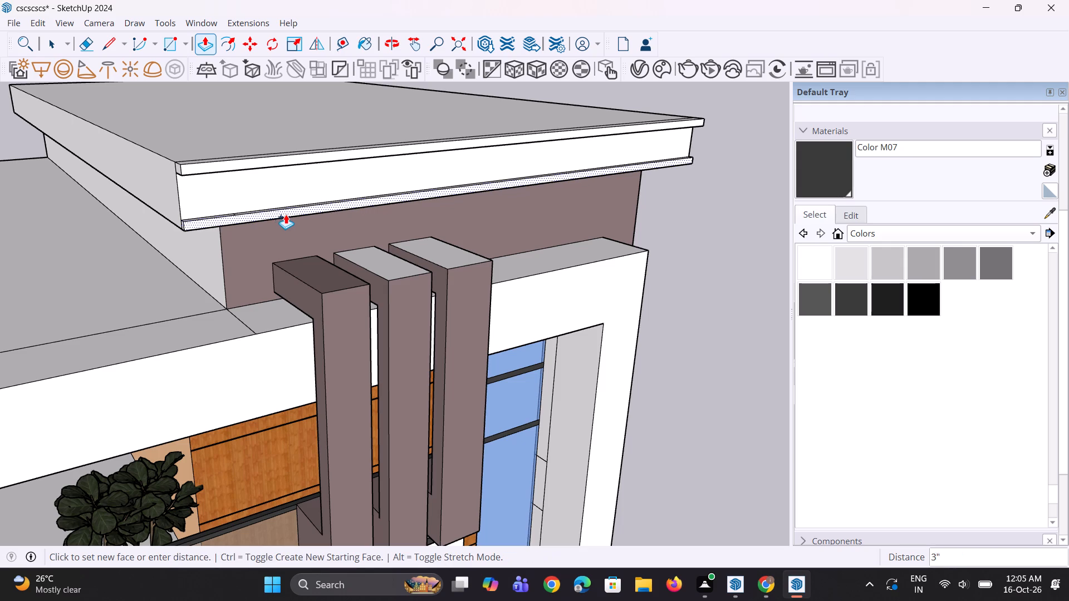
{"action": "left_click", "coordinate": [283, 162]}
{"action": "scroll", "coordinate": [277, 194], "scroll_direction": "down", "scroll_amount": 5}
{"action": "middle_click_drag", "start_coordinate": [290, 191], "coordinate": [263, 147]}
{"action": "scroll", "coordinate": [253, 174], "scroll_direction": "down", "scroll_amount": 5}
{"action": "key", "text": "space"}
{"action": "key", "text": "space"}
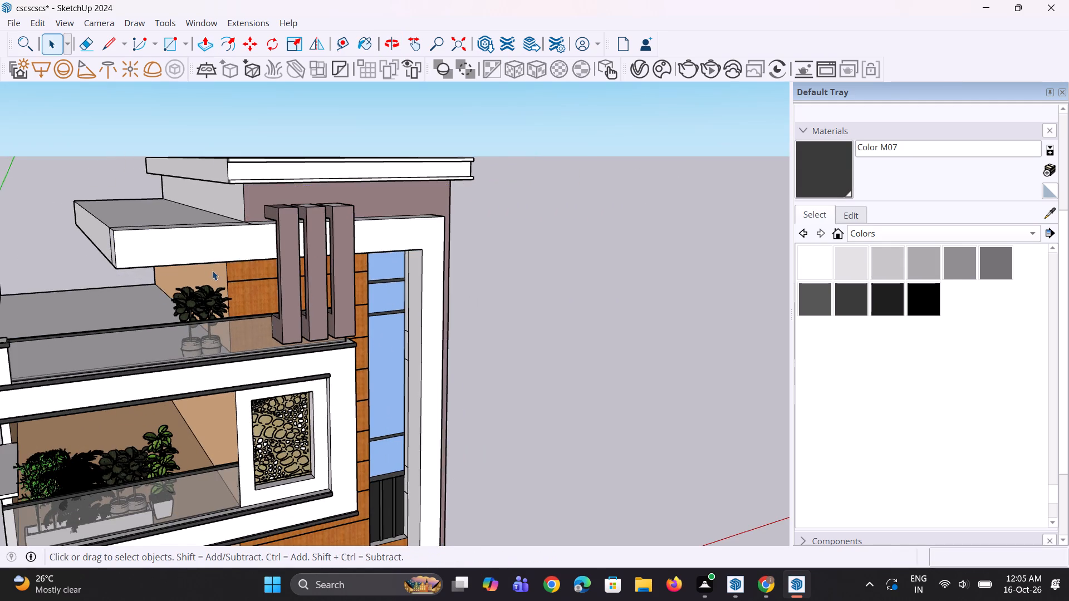
Erase the short seam line crossing the front strip on top of the lower roof slab, beside the vertical fins.
{"action": "scroll", "coordinate": [193, 237], "scroll_direction": "up", "scroll_amount": 2}
{"action": "left_click", "coordinate": [161, 227]}
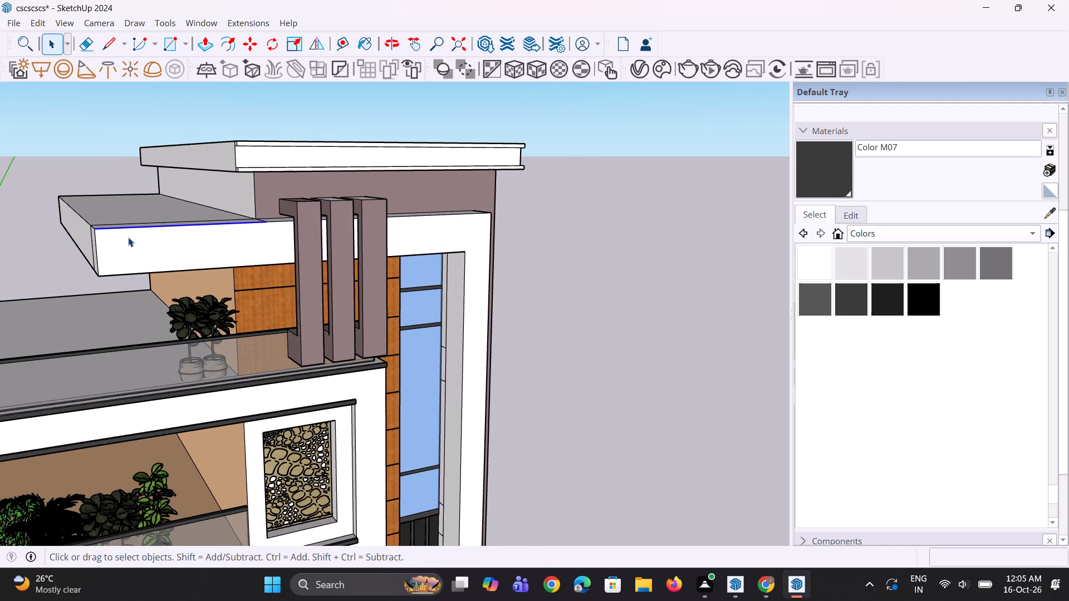
{"action": "scroll", "coordinate": [128, 237], "scroll_direction": "up", "scroll_amount": 2}
{"action": "middle_click_drag", "start_coordinate": [228, 217], "coordinate": [226, 290]}
{"action": "scroll", "coordinate": [295, 255], "scroll_direction": "up", "scroll_amount": 2}
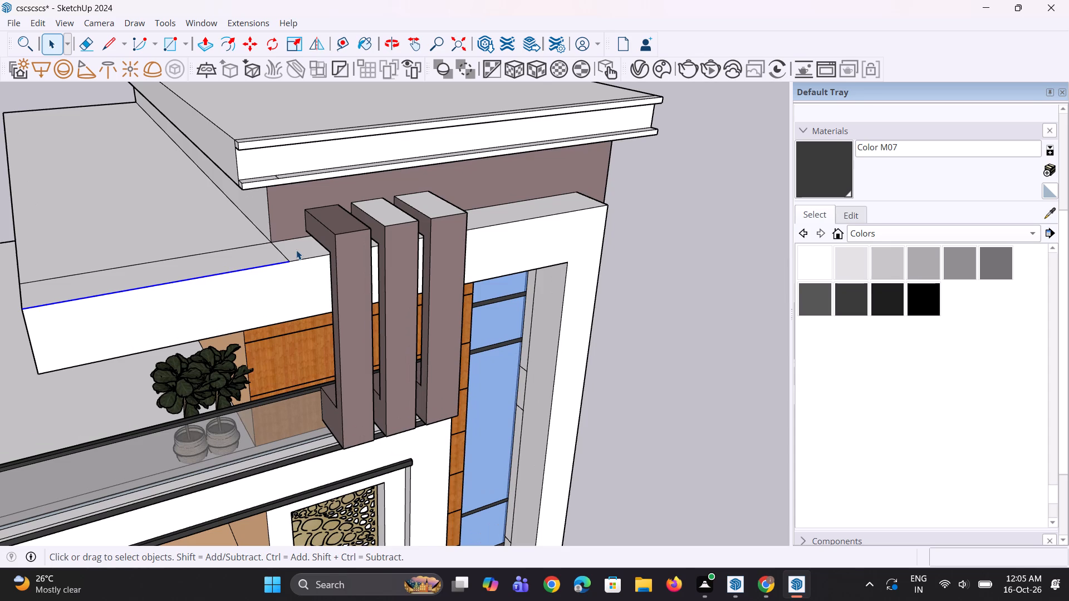
{"action": "key", "text": "e"}
{"action": "left_click", "coordinate": [284, 253]}
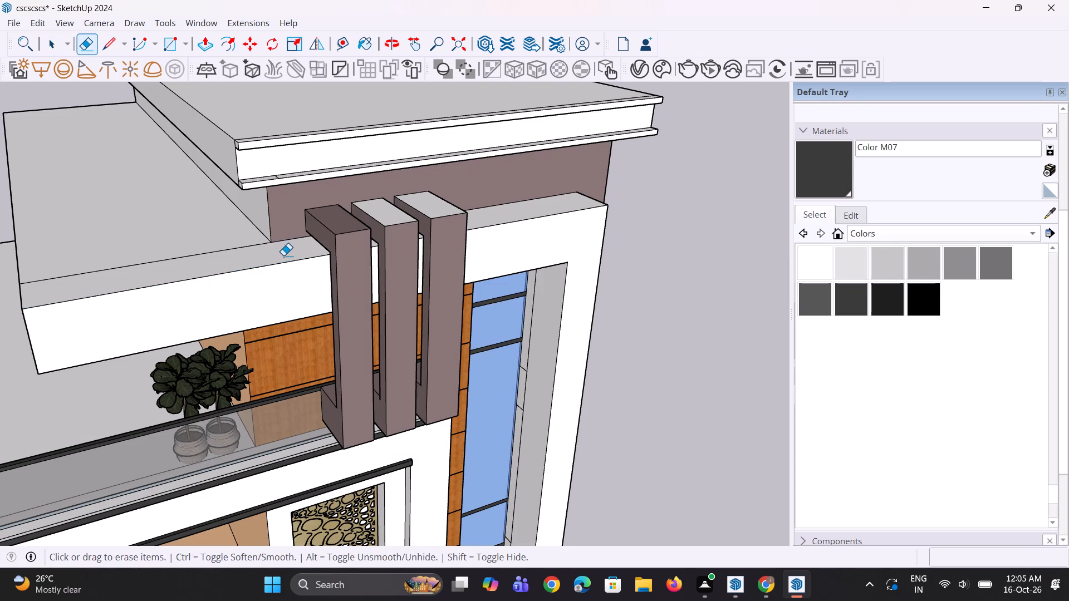
{"action": "middle_click_drag", "start_coordinate": [283, 255], "coordinate": [281, 209]}
{"action": "key", "text": "space"}
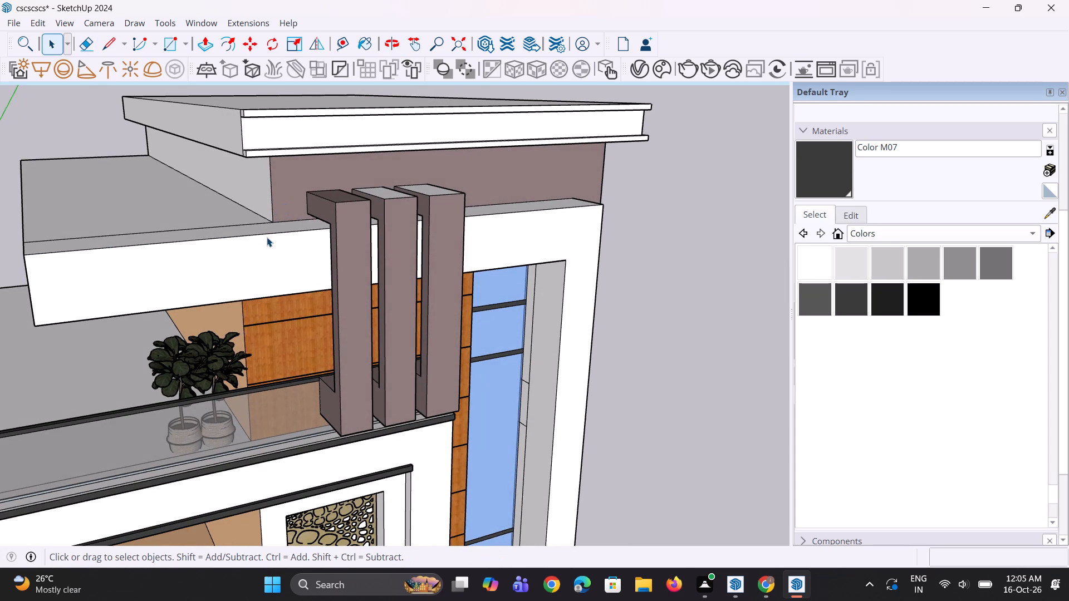
Copy the lower roof slab's front top edge about 3 3/4" down onto its fascia.
{"action": "left_click", "coordinate": [266, 233]}
{"action": "scroll", "coordinate": [268, 231], "scroll_direction": "down", "scroll_amount": 2}
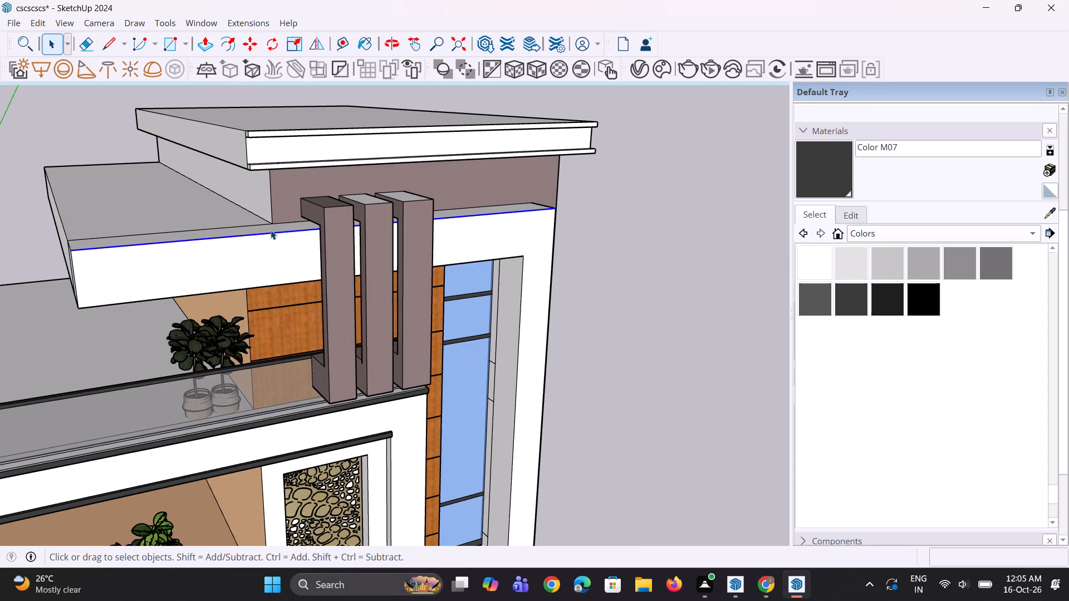
{"action": "key", "text": "m"}
{"action": "scroll", "coordinate": [101, 248], "scroll_direction": "up", "scroll_amount": 4}
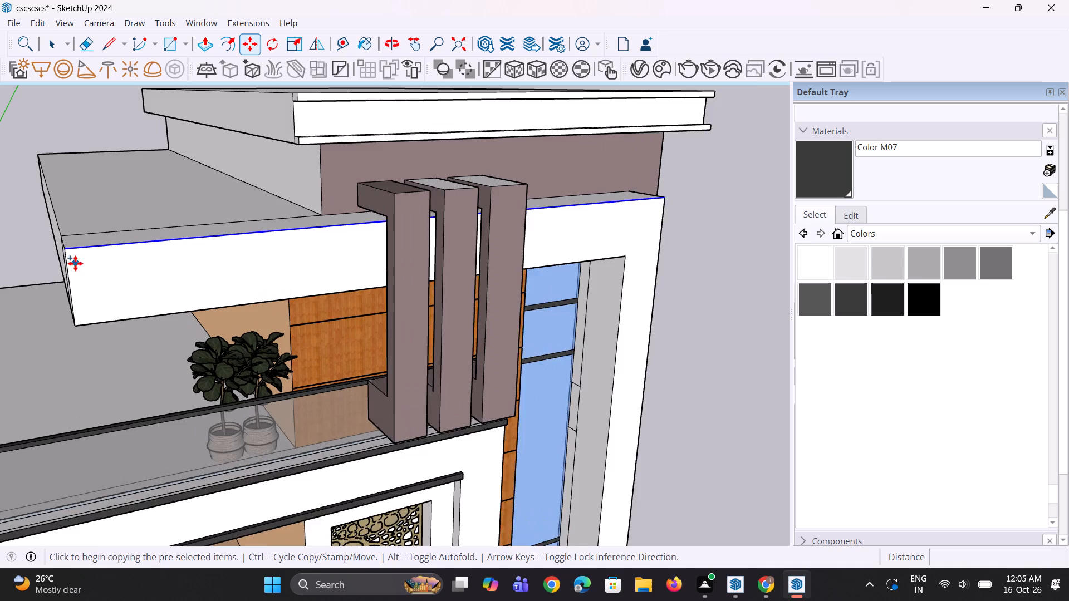
{"action": "left_click", "coordinate": [60, 248]}
{"action": "left_click", "coordinate": [62, 258]}
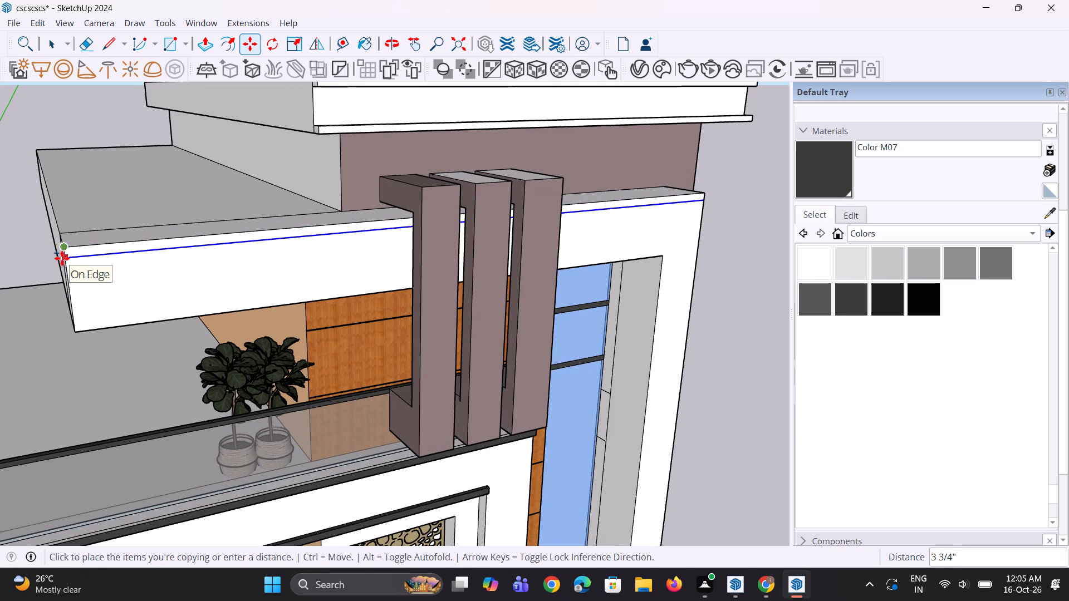
{"action": "scroll", "coordinate": [130, 256], "scroll_direction": "down", "scroll_amount": 4}
{"action": "scroll", "coordinate": [134, 253], "scroll_direction": "up", "scroll_amount": 1}
{"action": "middle_click_drag", "start_coordinate": [134, 253], "coordinate": [143, 204]}
{"action": "key", "text": "space"}
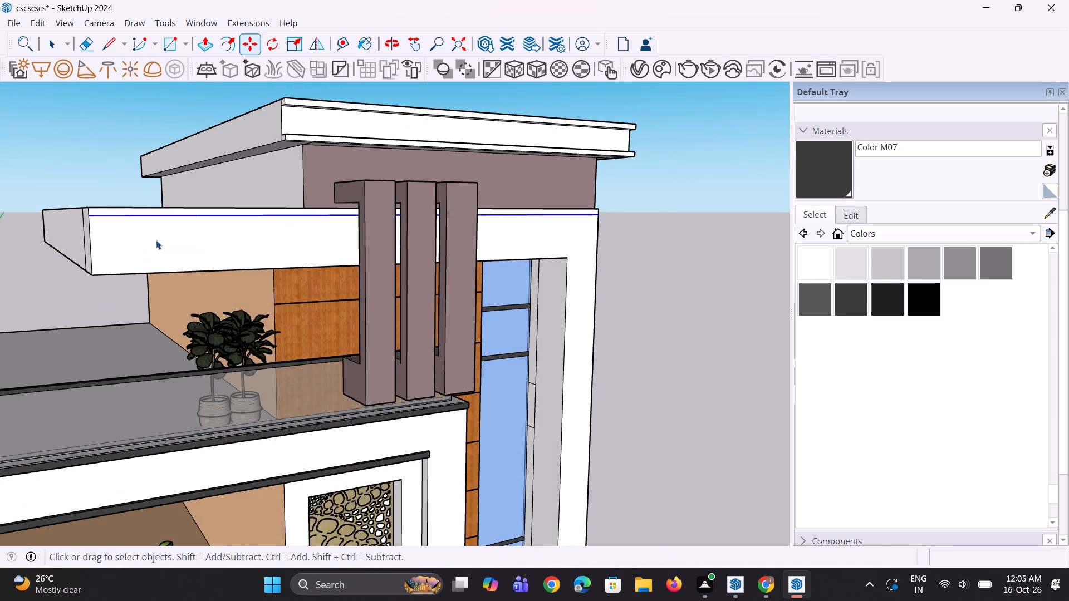
{"action": "key", "text": "space"}
{"action": "scroll", "coordinate": [97, 271], "scroll_direction": "up", "scroll_amount": 2}
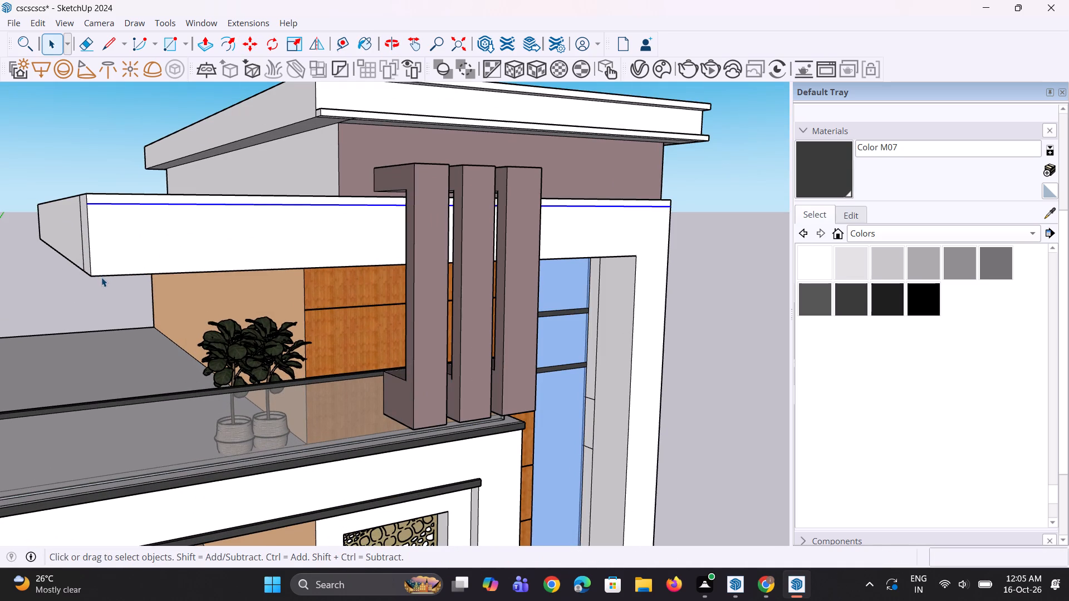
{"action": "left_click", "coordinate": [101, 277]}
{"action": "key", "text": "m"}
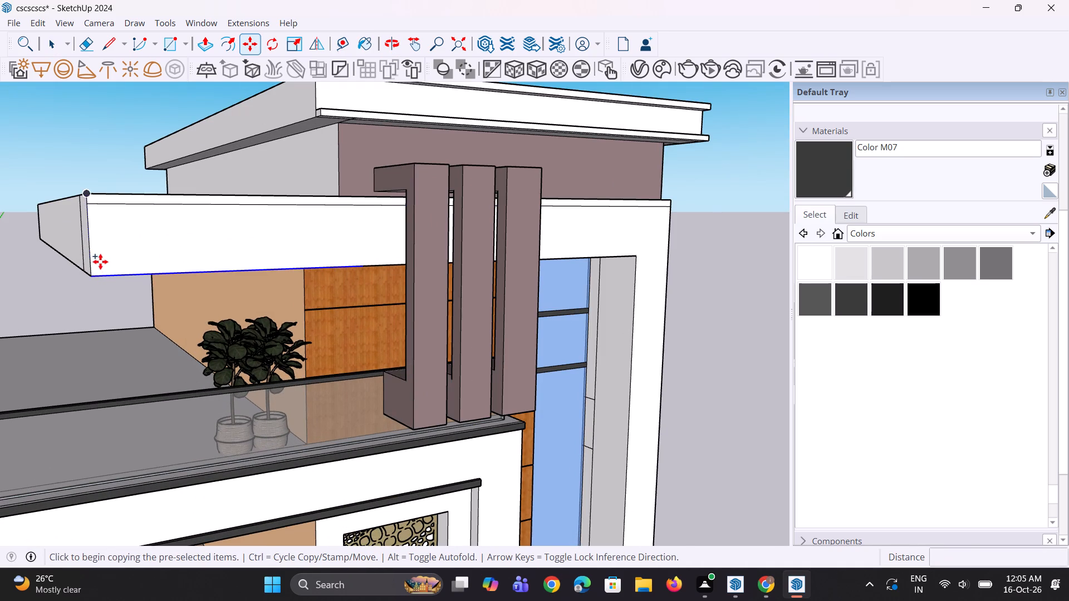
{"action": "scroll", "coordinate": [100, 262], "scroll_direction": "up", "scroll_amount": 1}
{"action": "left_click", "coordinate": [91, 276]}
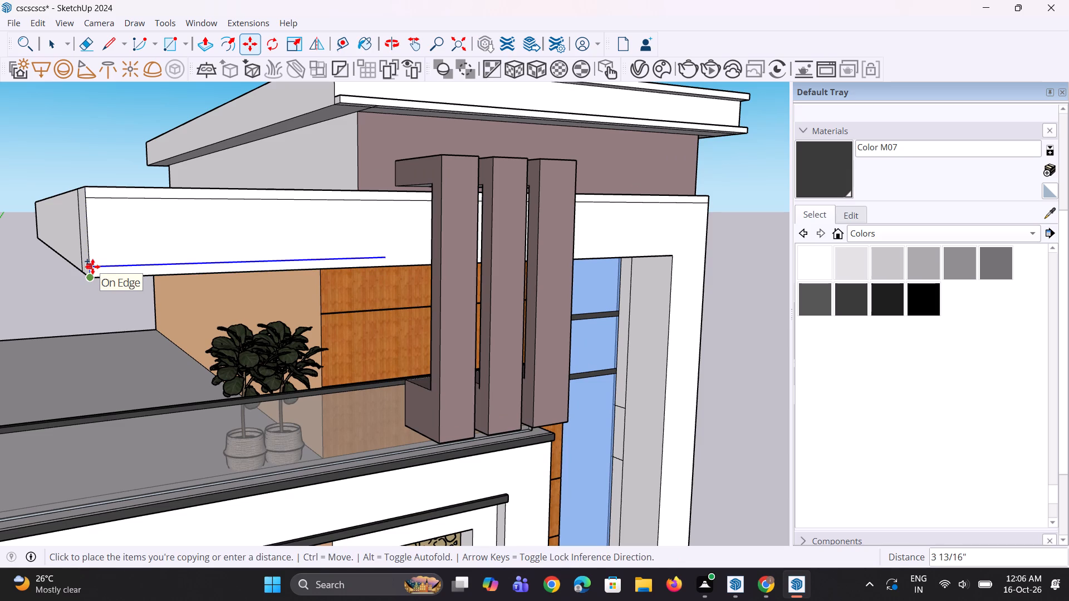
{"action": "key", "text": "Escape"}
Erase the short seam line crossing the underside of the lower roof slab's front strip, beside the vertical fins.
{"action": "scroll", "coordinate": [282, 306], "scroll_direction": "up", "scroll_amount": 1}
{"action": "middle_click_drag", "start_coordinate": [282, 306], "coordinate": [307, 195]}
{"action": "key", "text": "e"}
{"action": "left_click_drag", "start_coordinate": [409, 203], "coordinate": [396, 200]}
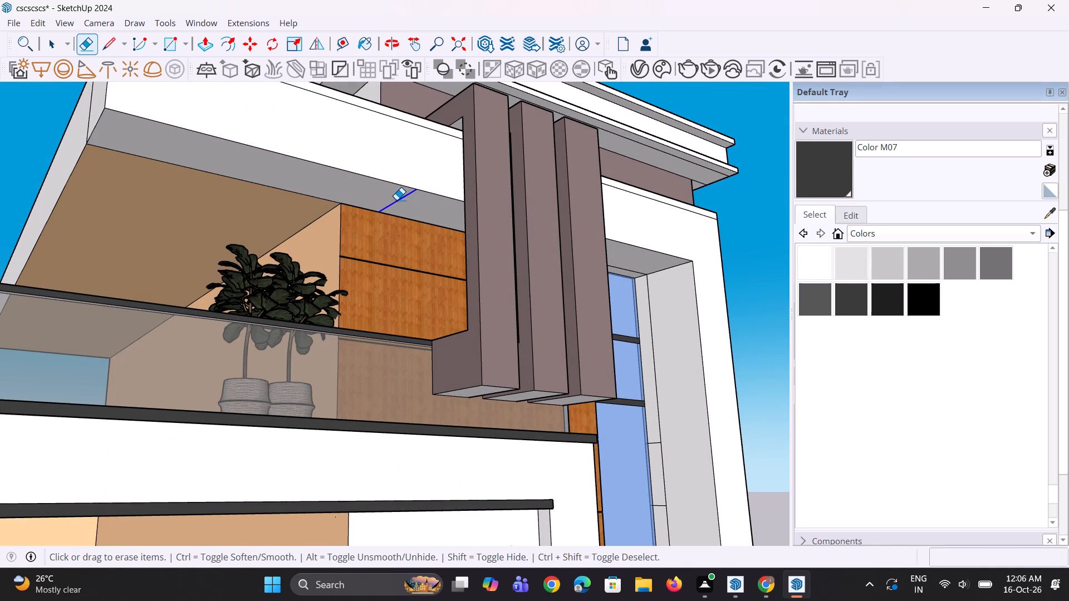
{"action": "left_click_drag", "start_coordinate": [396, 200], "coordinate": [391, 197]}
{"action": "scroll", "coordinate": [312, 207], "scroll_direction": "down", "scroll_amount": 5}
{"action": "middle_click_drag", "start_coordinate": [415, 210], "coordinate": [361, 307]}
{"action": "key", "text": "space"}
{"action": "key", "text": "space"}
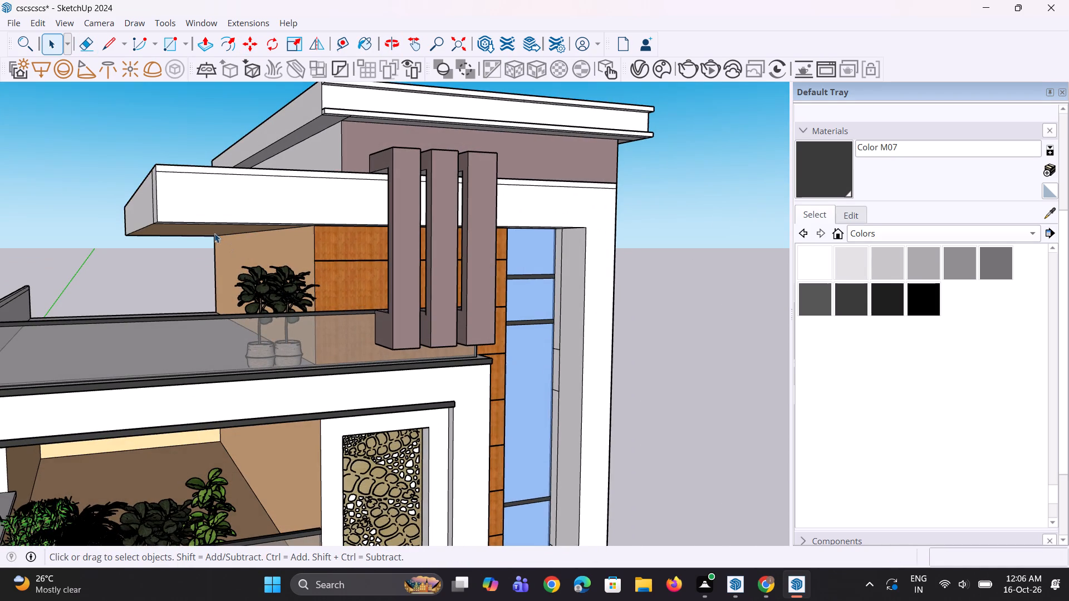
Copy the lower roof slab's full front bottom edge 3" up onto its fascia.
{"action": "left_click", "coordinate": [204, 221]}
{"action": "middle_click_drag", "start_coordinate": [201, 244], "coordinate": [186, 298]}
{"action": "scroll", "coordinate": [217, 254], "scroll_direction": "up", "scroll_amount": 3}
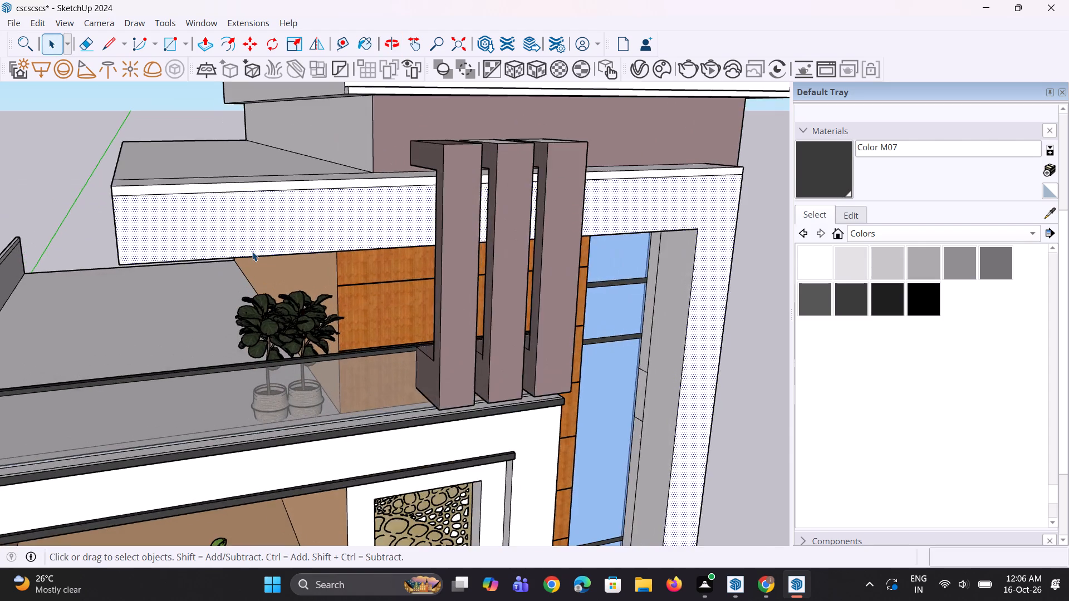
{"action": "scroll", "coordinate": [252, 252], "scroll_direction": "up", "scroll_amount": 2}
{"action": "left_click", "coordinate": [263, 255]}
{"action": "left_click", "coordinate": [264, 258]}
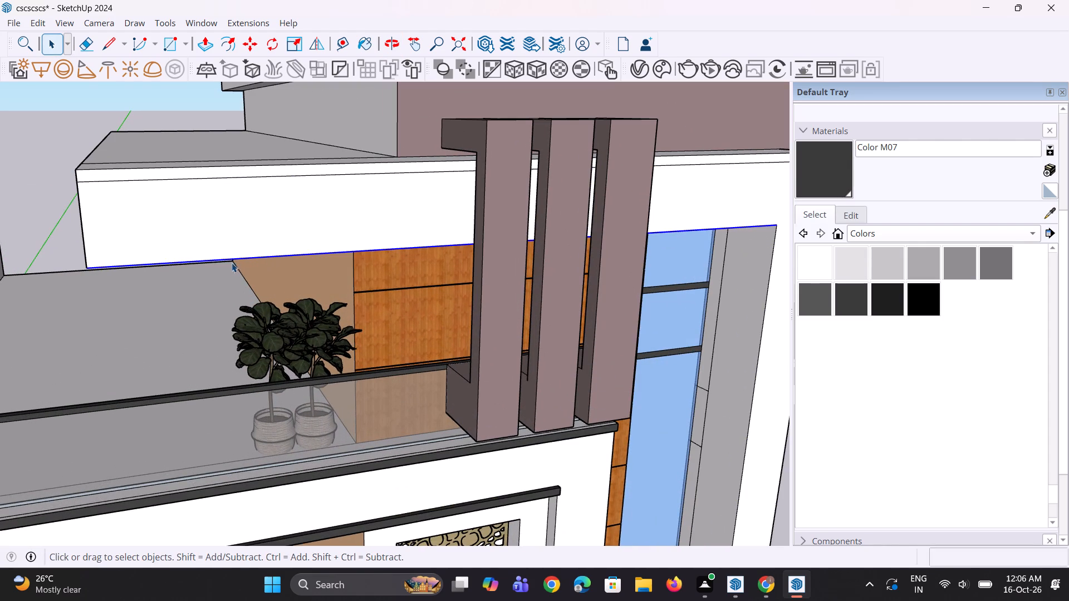
{"action": "key", "text": "m"}
{"action": "scroll", "coordinate": [117, 263], "scroll_direction": "up", "scroll_amount": 1}
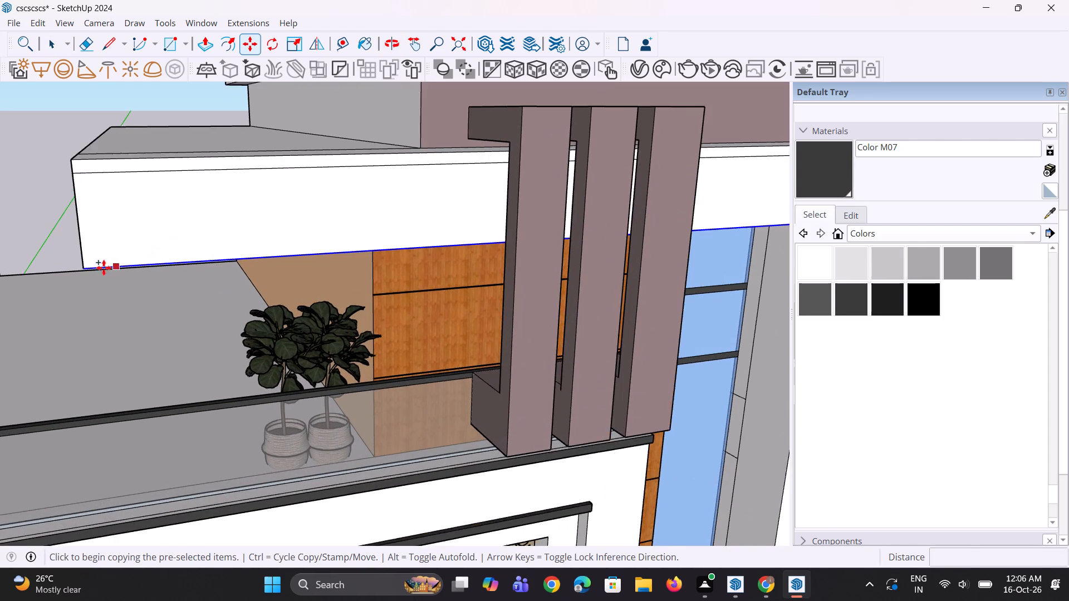
{"action": "scroll", "coordinate": [104, 268], "scroll_direction": "up", "scroll_amount": 1}
{"action": "left_click", "coordinate": [86, 269]}
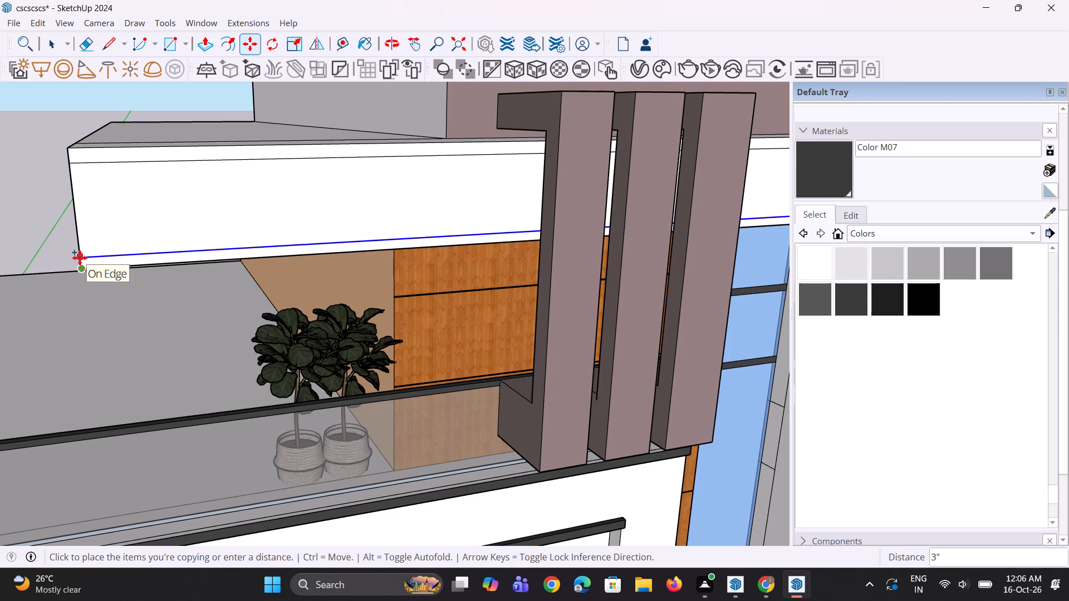
{"action": "left_click", "coordinate": [80, 258]}
{"action": "key", "text": "space"}
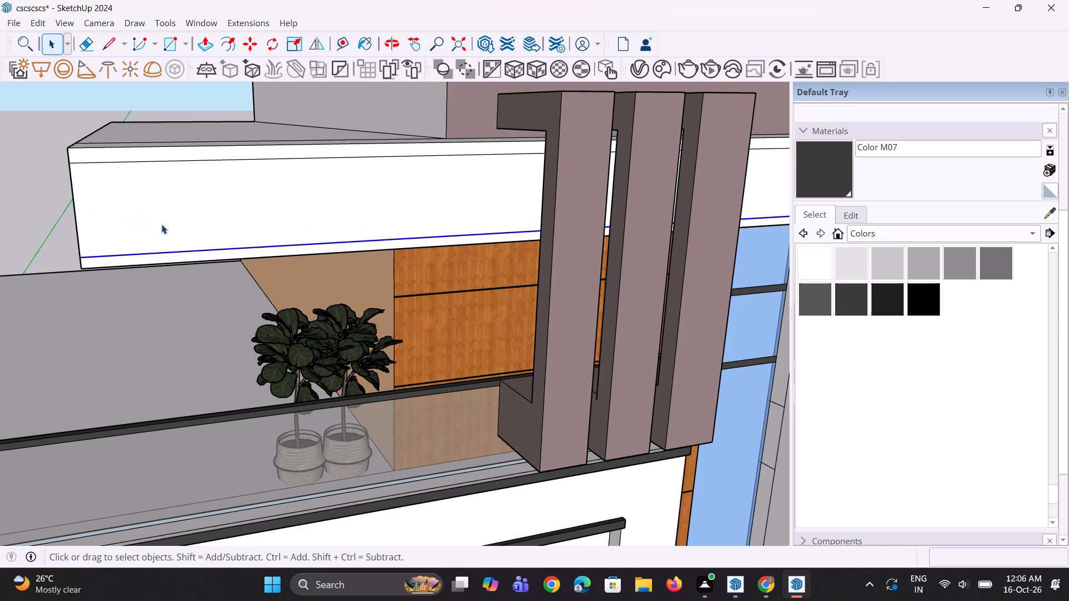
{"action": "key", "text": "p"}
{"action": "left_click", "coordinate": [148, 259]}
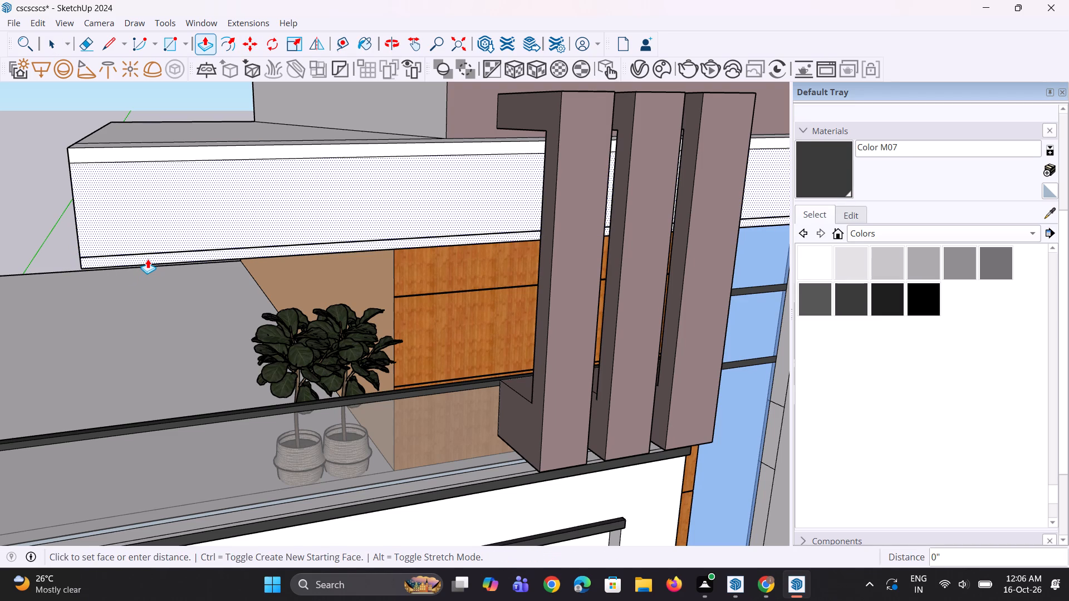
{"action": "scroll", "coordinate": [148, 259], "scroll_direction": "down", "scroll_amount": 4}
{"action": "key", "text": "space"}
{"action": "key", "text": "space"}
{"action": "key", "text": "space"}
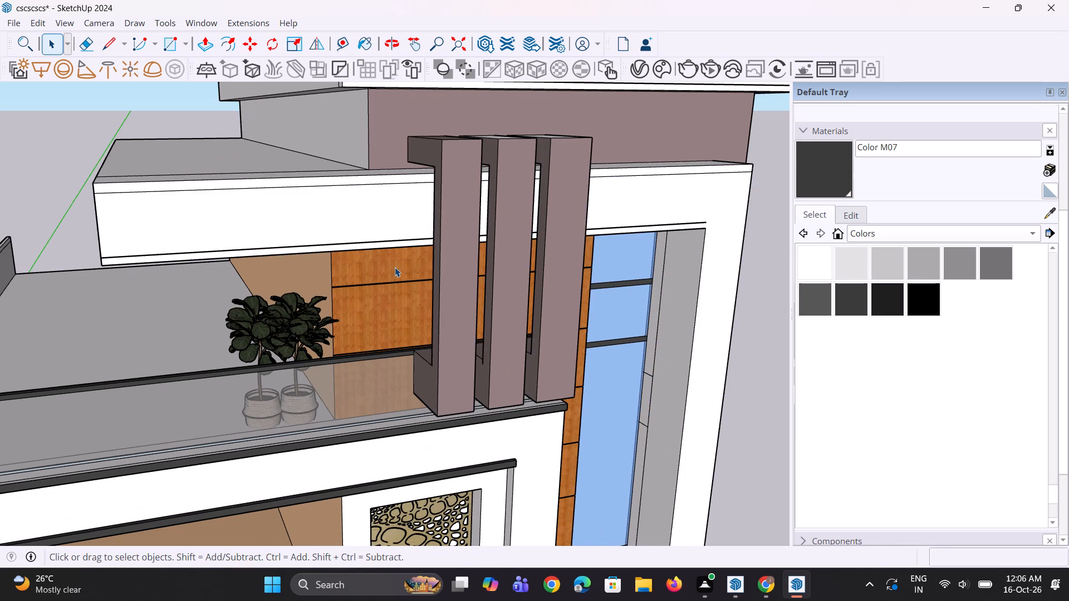
Draw a 3" line closing the fascia's narrow lower strip at the tall side frame's inner corner.
{"action": "scroll", "coordinate": [736, 199], "scroll_direction": "up", "scroll_amount": 1}
{"action": "scroll", "coordinate": [701, 234], "scroll_direction": "up", "scroll_amount": 3}
{"action": "key", "text": "l"}
{"action": "scroll", "coordinate": [694, 231], "scroll_direction": "up", "scroll_amount": 3}
{"action": "left_click", "coordinate": [705, 218]}
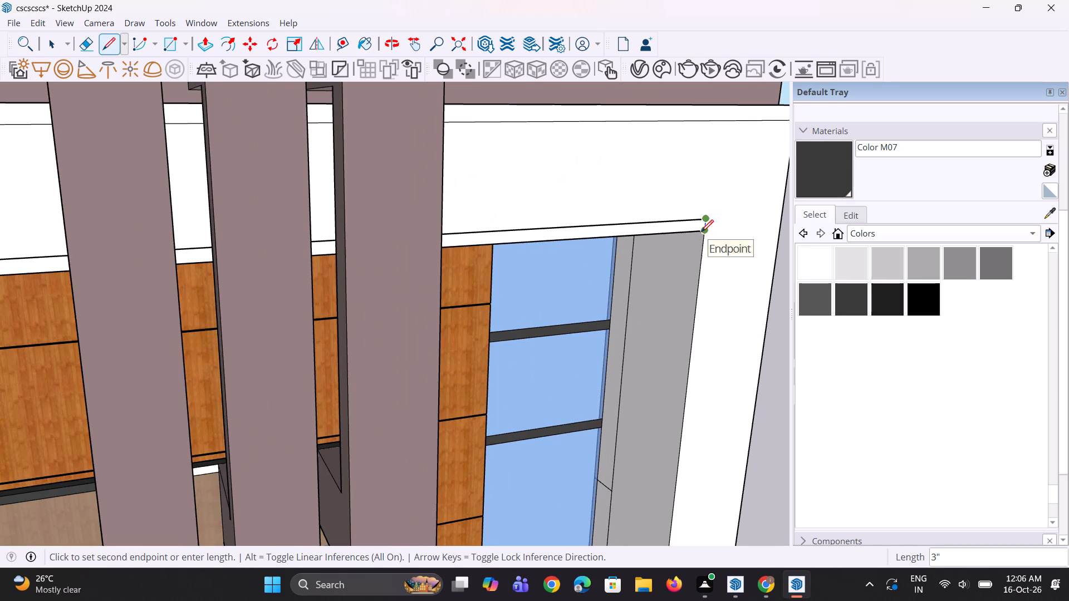
{"action": "left_click", "coordinate": [701, 232]}
{"action": "scroll", "coordinate": [709, 246], "scroll_direction": "down", "scroll_amount": 4}
Pull the lower roof fascia's narrow lower strip outward about 3 7/16" and repeat the same projection on its upper strip.
{"action": "key", "text": "p"}
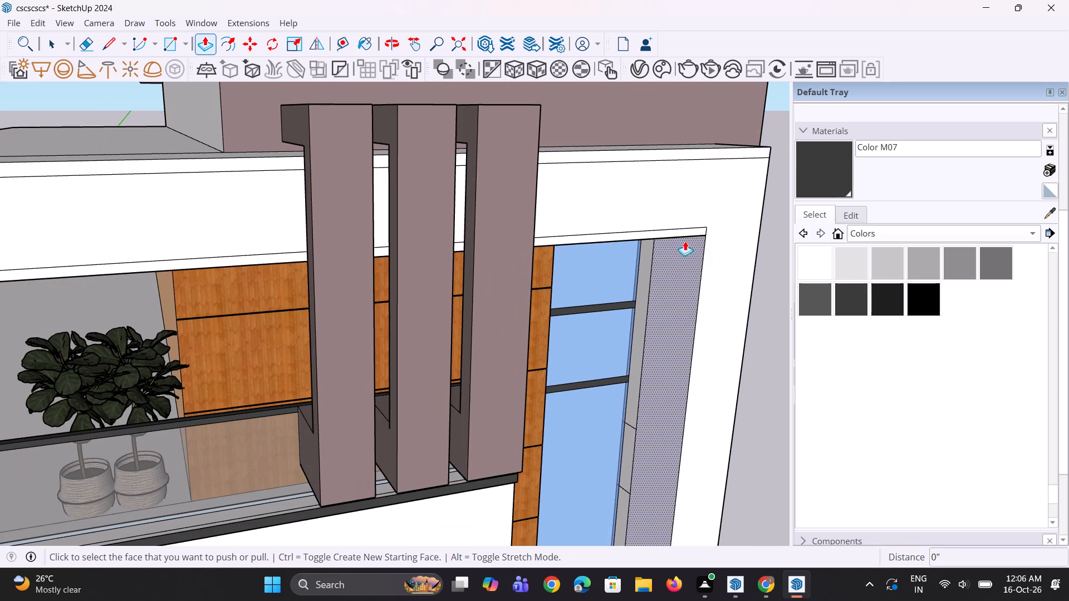
{"action": "left_click", "coordinate": [684, 229]}
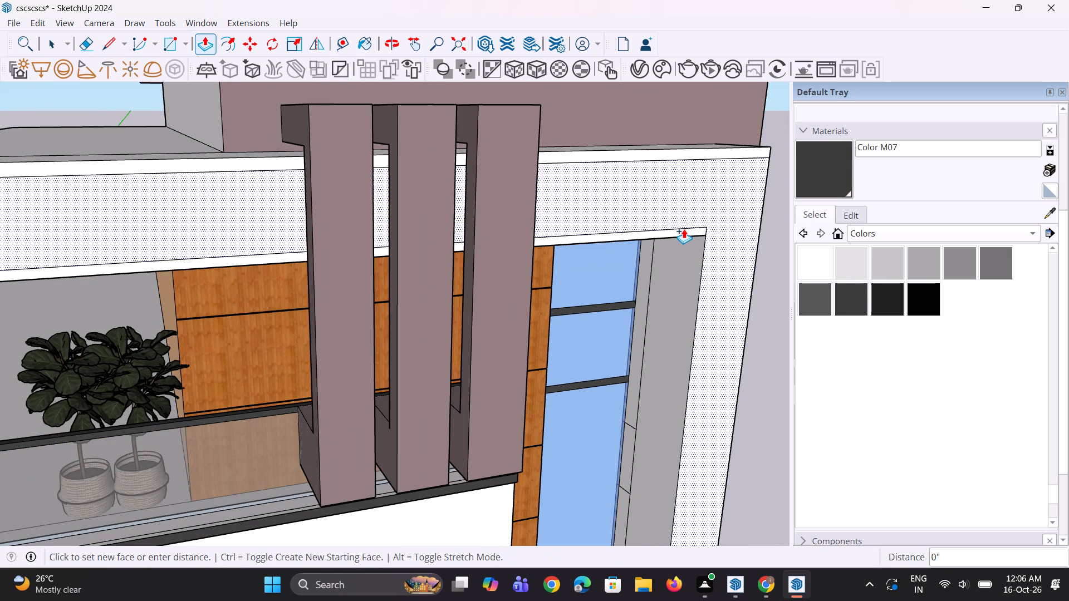
{"action": "key", "text": "Escape"}
{"action": "scroll", "coordinate": [684, 229], "scroll_direction": "up", "scroll_amount": 1}
{"action": "left_click", "coordinate": [685, 231]}
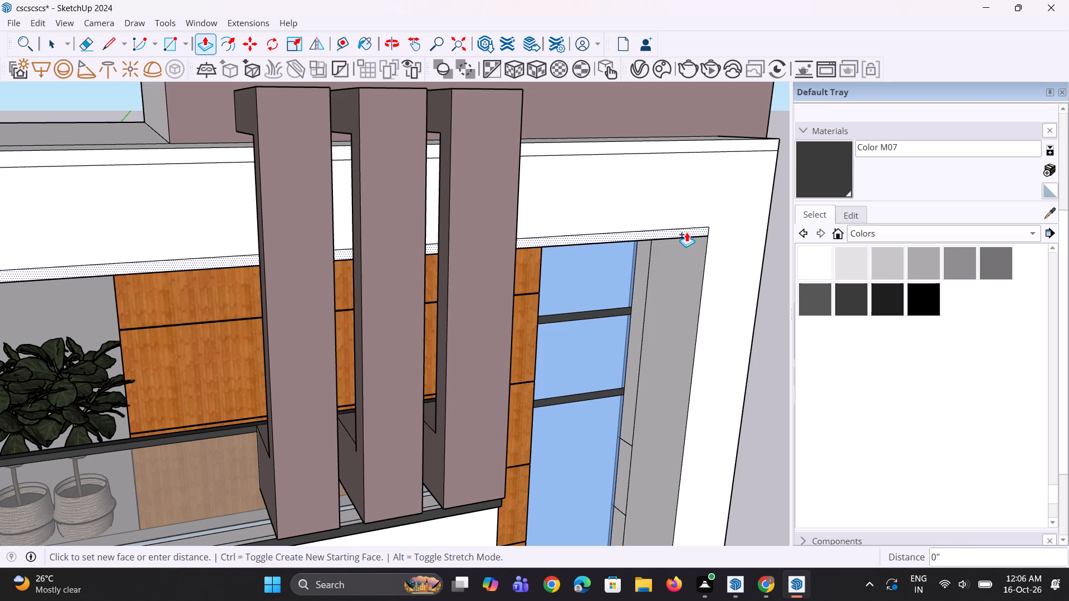
{"action": "left_click", "coordinate": [691, 238]}
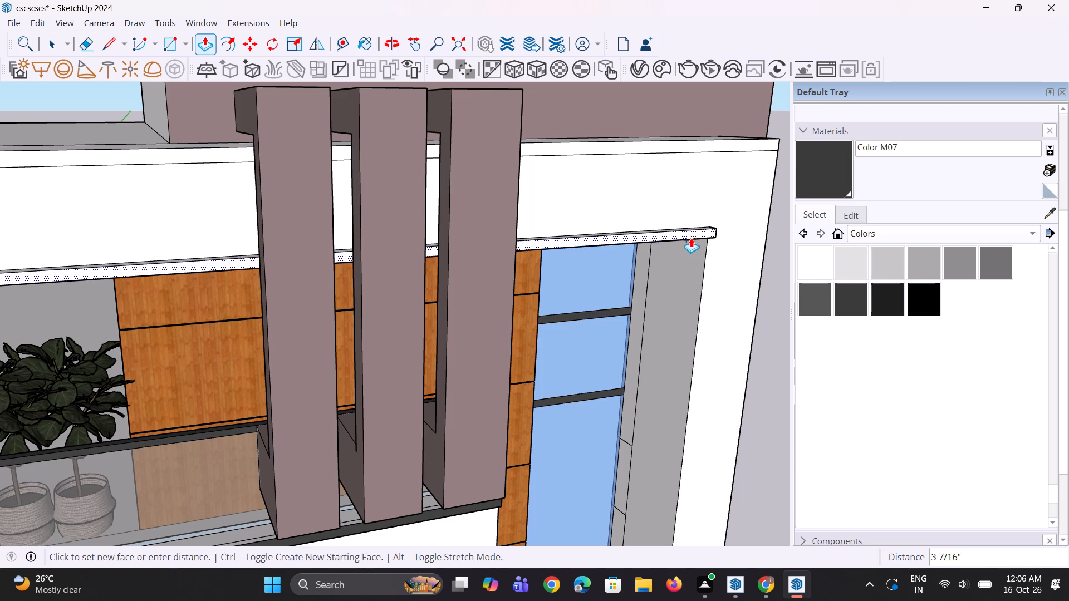
{"action": "double_click", "coordinate": [694, 149]}
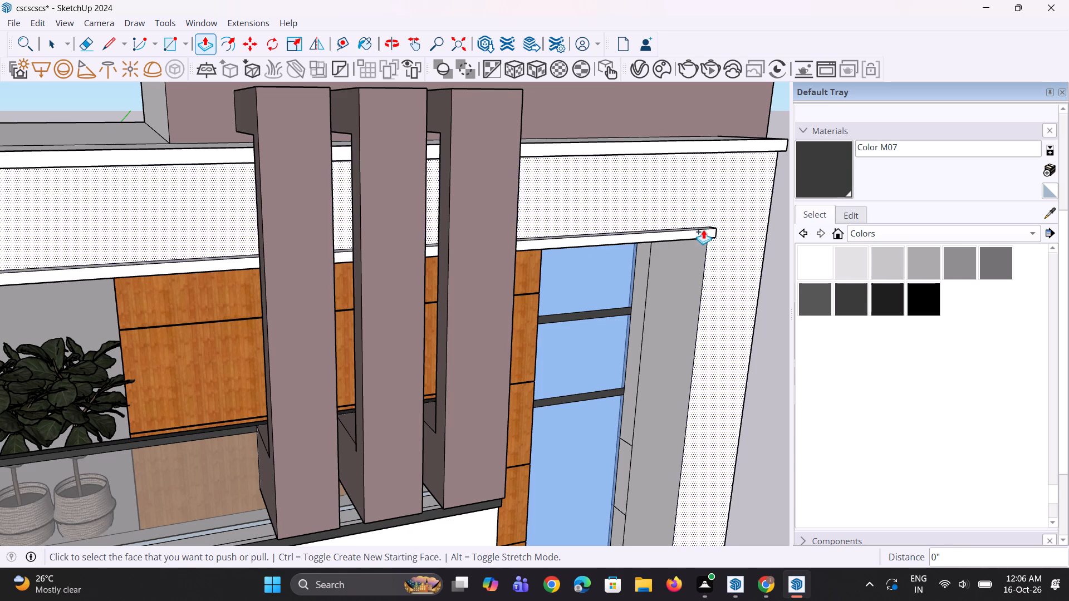
Pull the lower roof fascia's upper band about 11/16" further outward and repeat the offset on its lower band.
{"action": "scroll", "coordinate": [704, 234], "scroll_direction": "down", "scroll_amount": 9}
{"action": "middle_click_drag", "start_coordinate": [383, 241], "coordinate": [502, 237]}
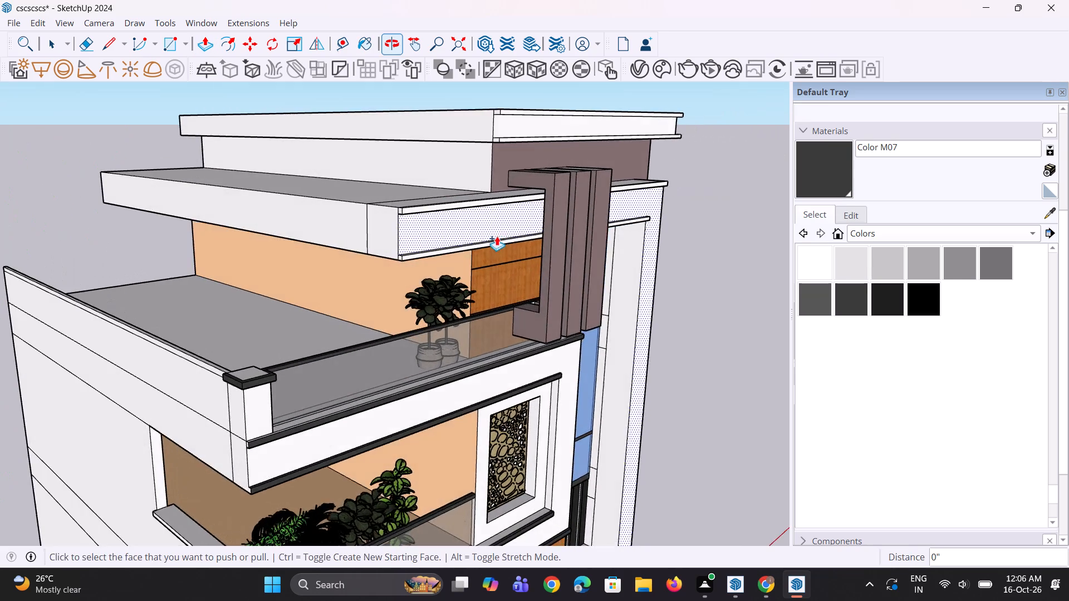
{"action": "scroll", "coordinate": [394, 204], "scroll_direction": "up", "scroll_amount": 5}
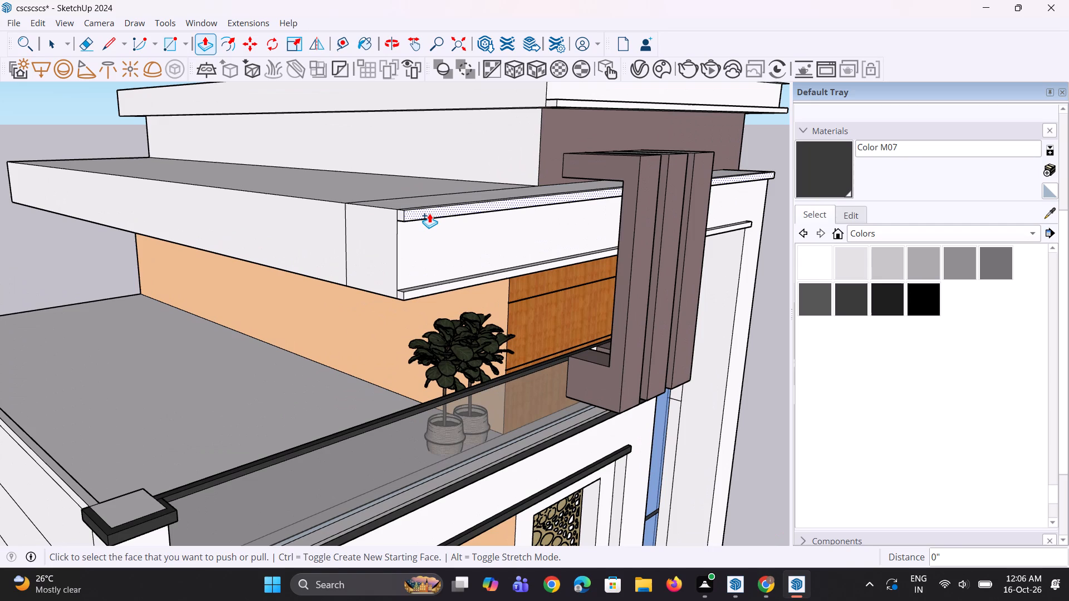
{"action": "left_click", "coordinate": [429, 213]}
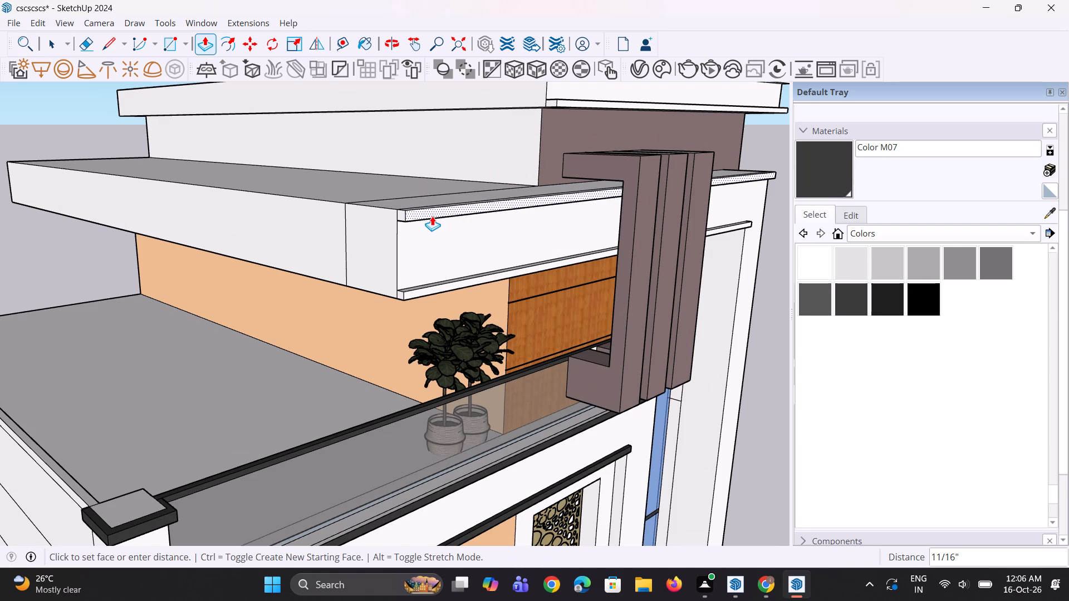
{"action": "left_click", "coordinate": [433, 218]}
{"action": "double_click", "coordinate": [429, 289]}
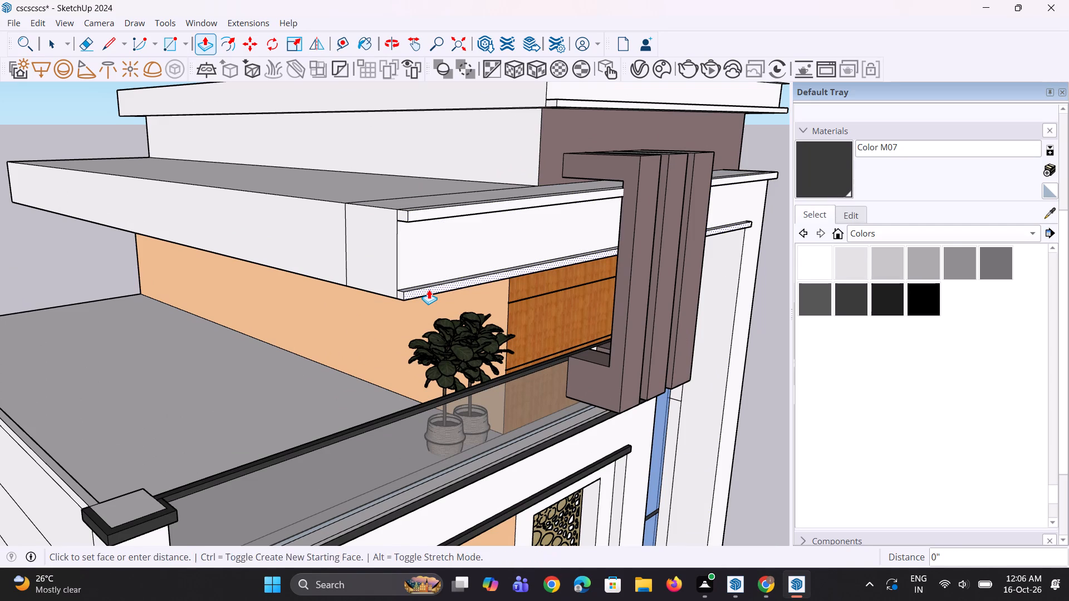
Paint the front, top, end and underside of the top roof fascia's upper band with Color M07.
{"action": "scroll", "coordinate": [310, 306], "scroll_direction": "down", "scroll_amount": 8}
{"action": "scroll", "coordinate": [409, 198], "scroll_direction": "up", "scroll_amount": 7}
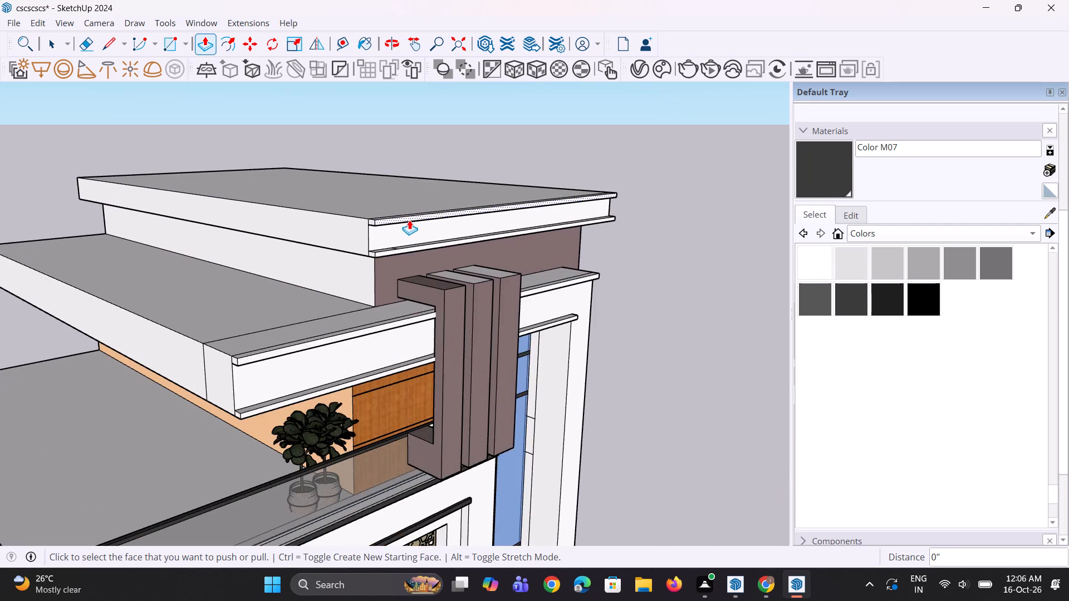
{"action": "scroll", "coordinate": [409, 220], "scroll_direction": "up", "scroll_amount": 3}
{"action": "left_click", "coordinate": [802, 169]}
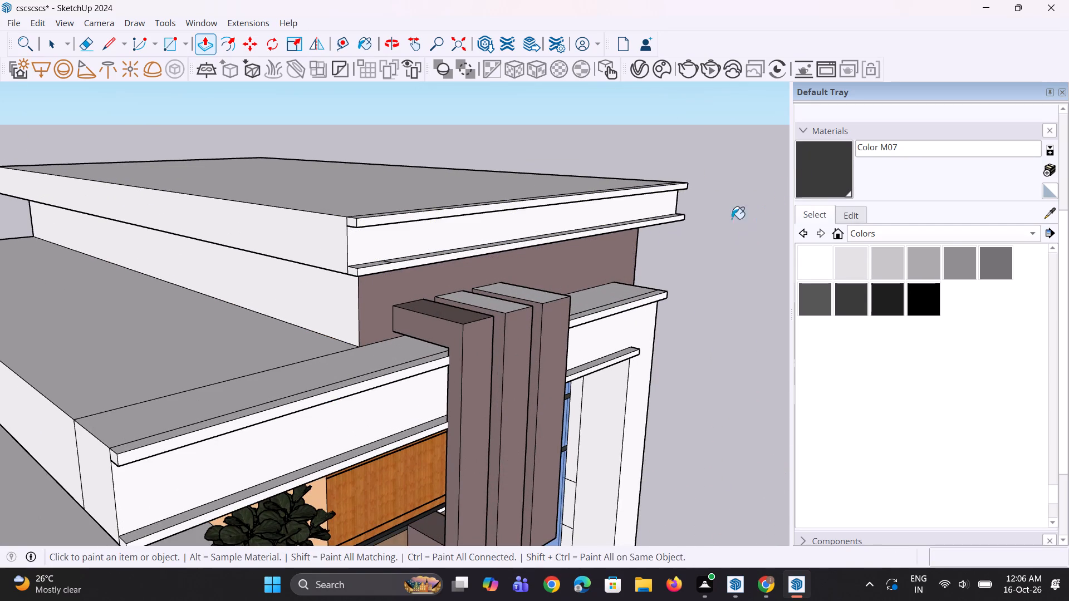
{"action": "scroll", "coordinate": [466, 223], "scroll_direction": "up", "scroll_amount": 2}
{"action": "left_click", "coordinate": [450, 210]}
{"action": "scroll", "coordinate": [318, 210], "scroll_direction": "up", "scroll_amount": 2}
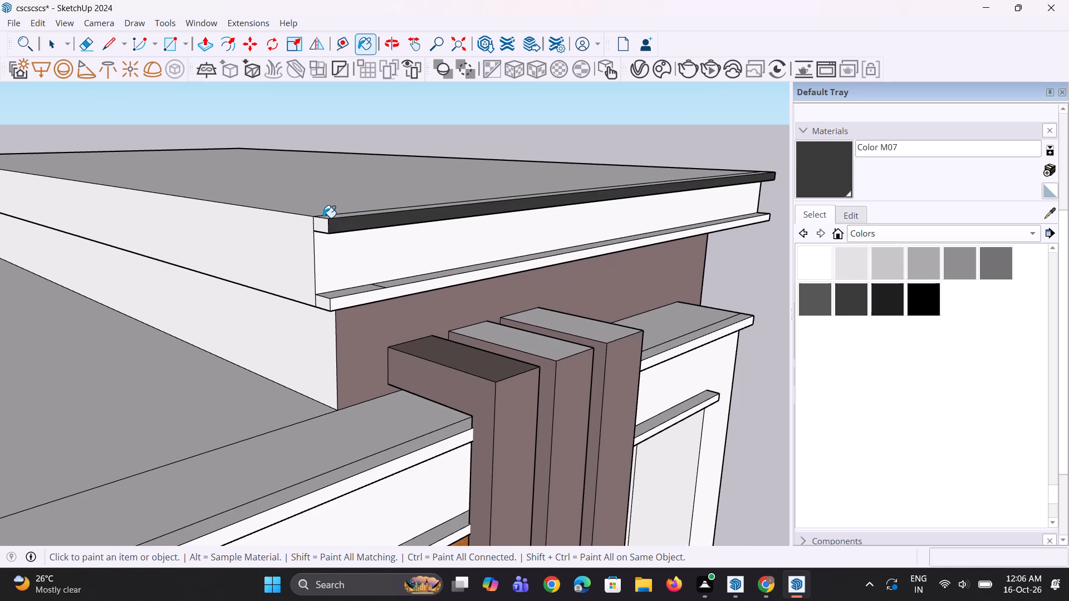
{"action": "left_click", "coordinate": [325, 218]}
{"action": "left_click", "coordinate": [325, 224]}
{"action": "middle_click_drag", "start_coordinate": [331, 235], "coordinate": [342, 156]}
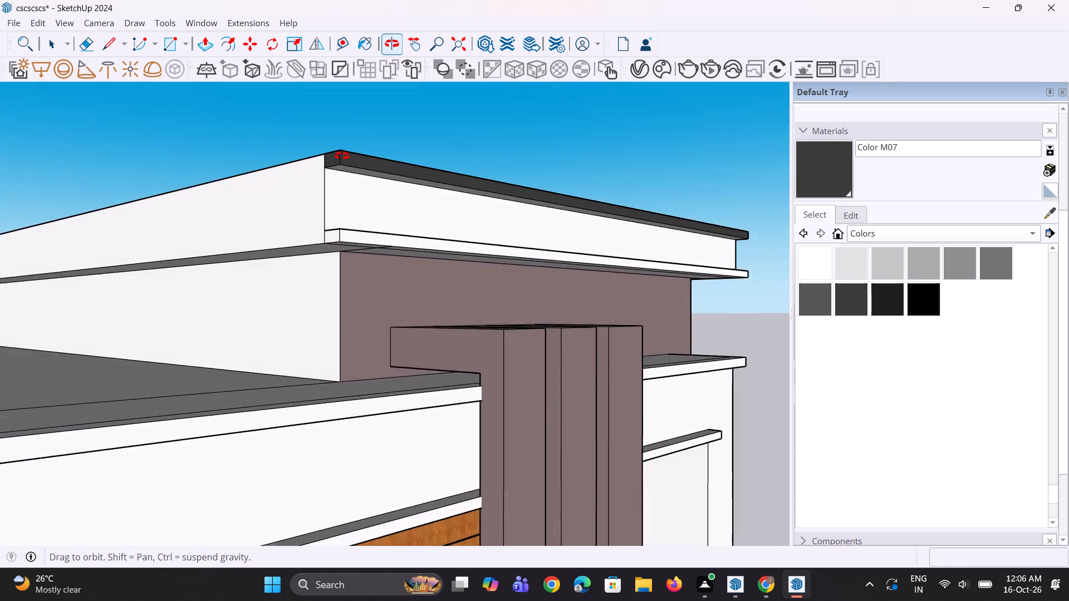
{"action": "middle_click_drag", "start_coordinate": [342, 156], "coordinate": [343, 155]}
{"action": "scroll", "coordinate": [357, 169], "scroll_direction": "up", "scroll_amount": 1}
{"action": "left_click", "coordinate": [359, 169]}
Paint the front, end and both top face segments of the top roof fascia's lower band with Color M07.
{"action": "middle_click_drag", "start_coordinate": [369, 259], "coordinate": [367, 303]}
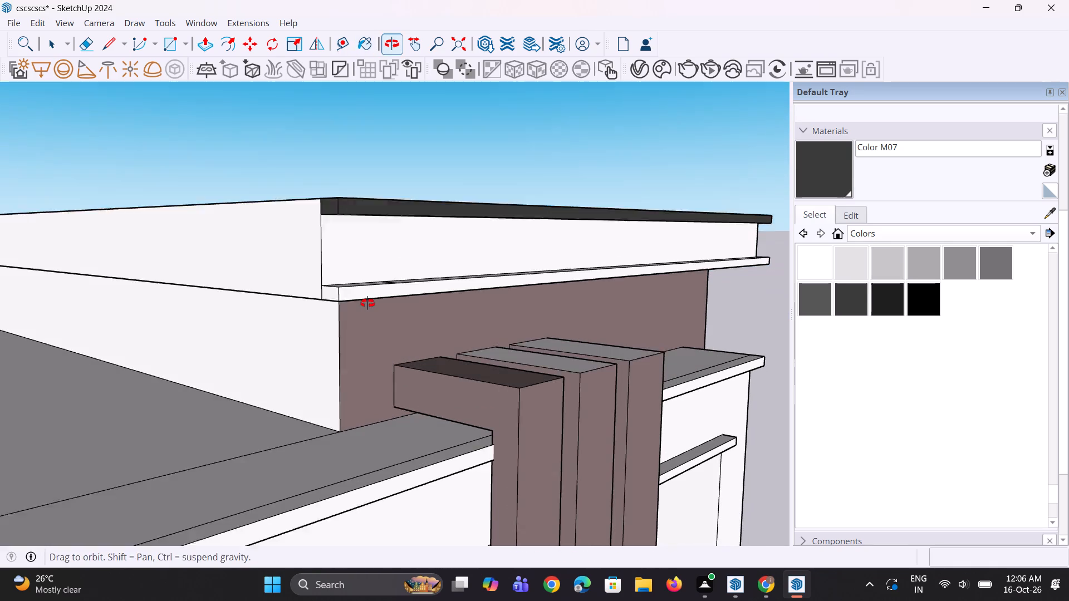
{"action": "middle_click_drag", "start_coordinate": [367, 303], "coordinate": [367, 304]}
{"action": "left_click", "coordinate": [361, 295]}
{"action": "left_click", "coordinate": [366, 290]}
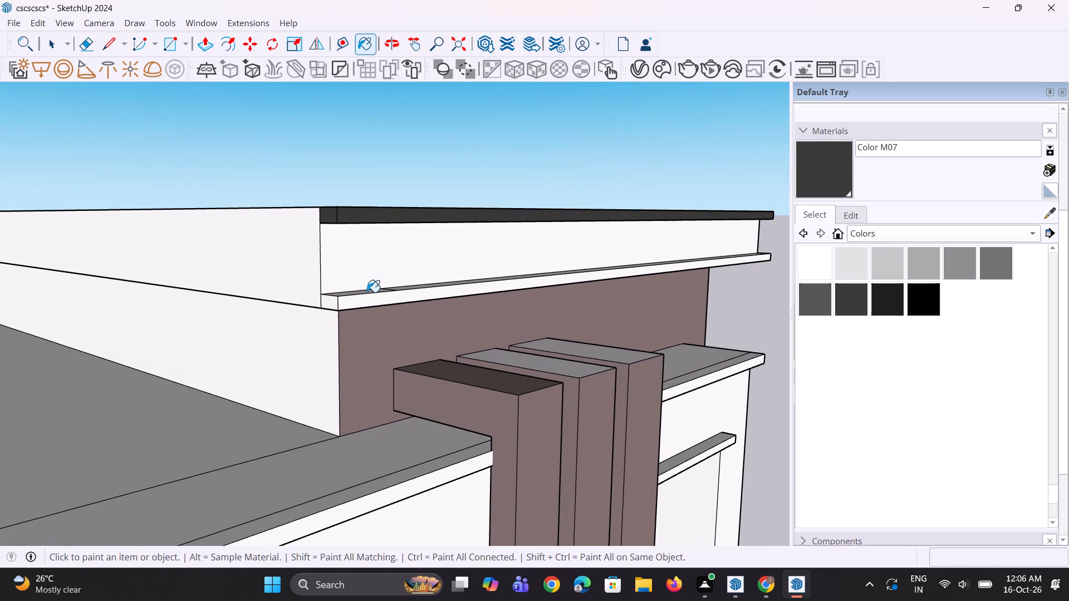
{"action": "left_click", "coordinate": [367, 292]}
{"action": "left_click", "coordinate": [368, 300]}
{"action": "left_click", "coordinate": [408, 286]}
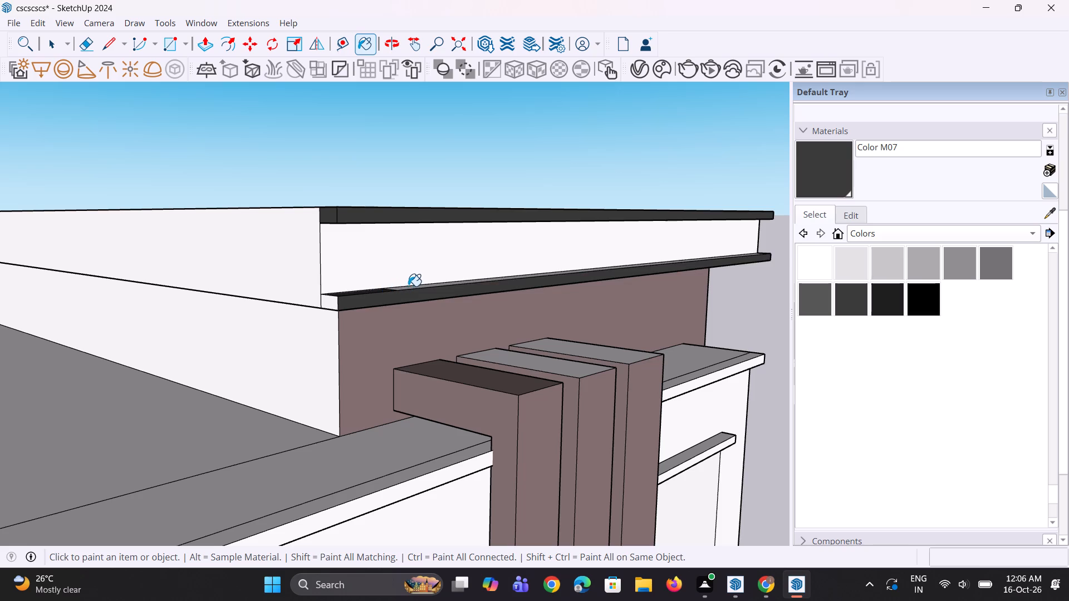
{"action": "left_click", "coordinate": [329, 300]}
{"action": "middle_click_drag", "start_coordinate": [398, 297], "coordinate": [394, 333]}
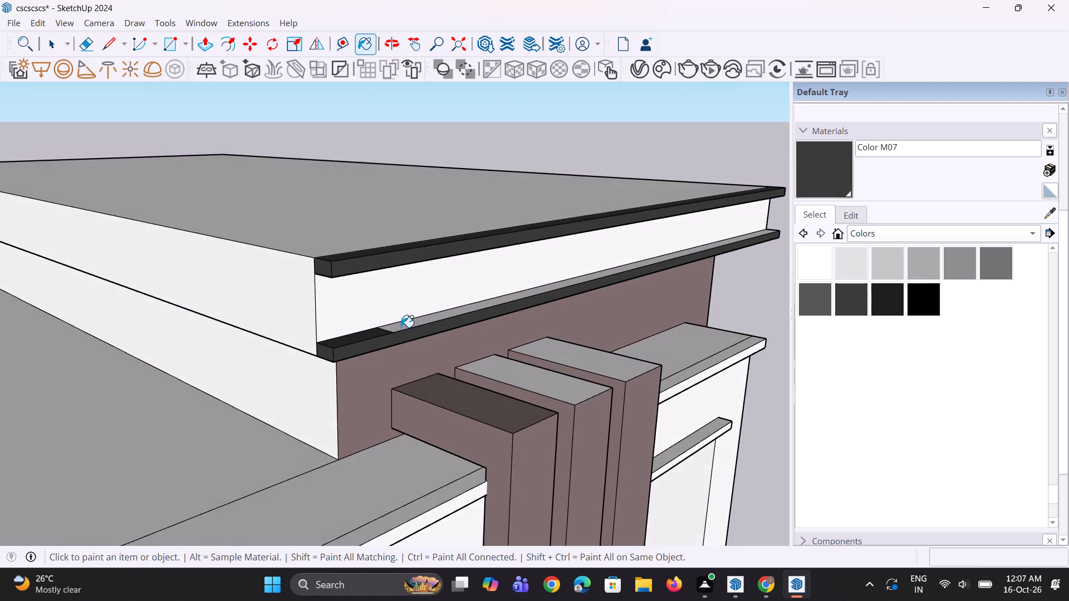
{"action": "scroll", "coordinate": [404, 326], "scroll_direction": "up", "scroll_amount": 1}
{"action": "left_click", "coordinate": [410, 320]}
{"action": "double_click", "coordinate": [415, 324]}
{"action": "scroll", "coordinate": [356, 337], "scroll_direction": "down", "scroll_amount": 1}
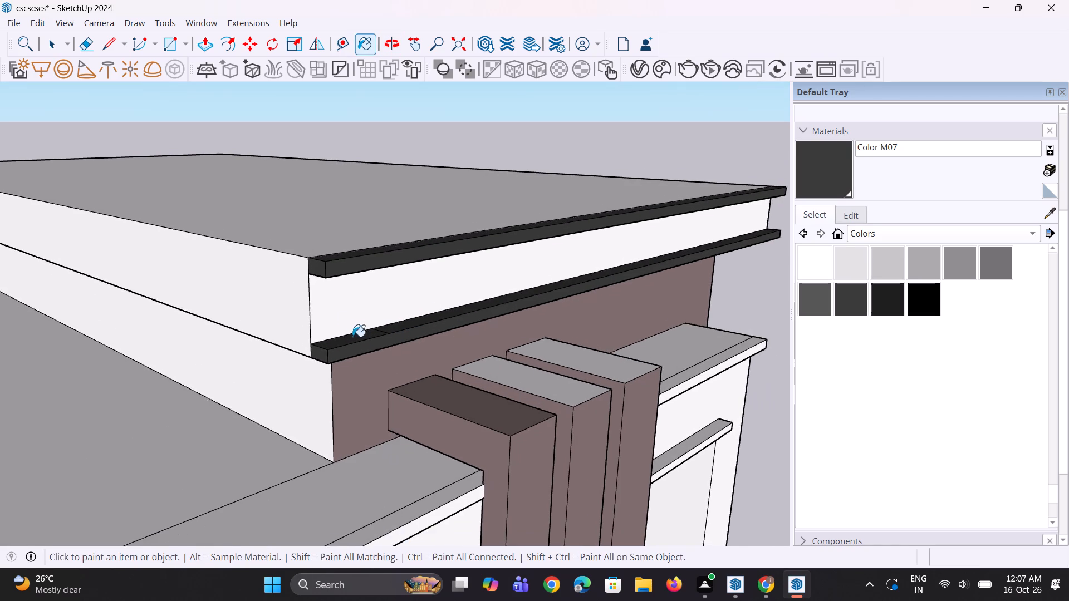
Paint both underside segments of the top roof fascia's lower band with Color M07.
{"action": "scroll", "coordinate": [352, 337], "scroll_direction": "down", "scroll_amount": 7}
{"action": "middle_click_drag", "start_coordinate": [511, 284], "coordinate": [462, 103]}
{"action": "scroll", "coordinate": [359, 196], "scroll_direction": "up", "scroll_amount": 2}
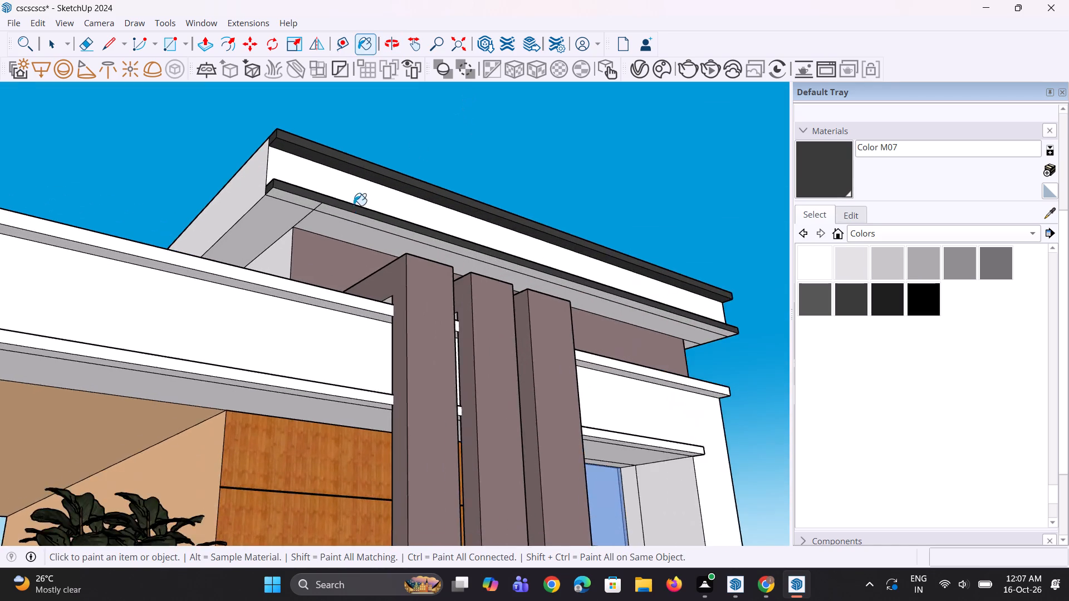
{"action": "scroll", "coordinate": [354, 205], "scroll_direction": "up", "scroll_amount": 3}
{"action": "left_click", "coordinate": [349, 215]}
{"action": "left_click", "coordinate": [300, 199]}
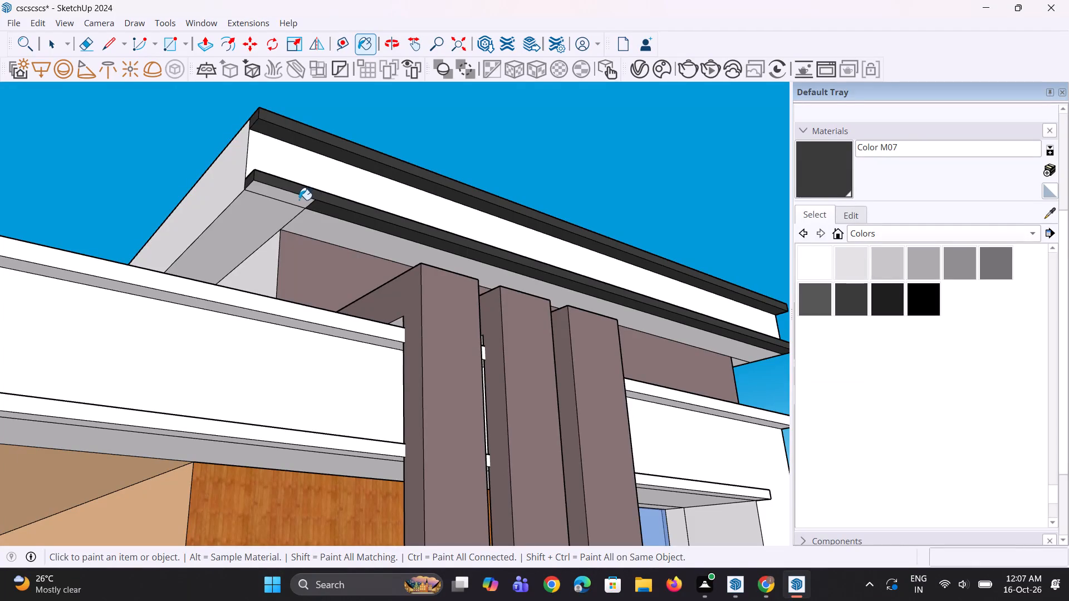
Paint the front, underside and top of the lower roof fascia's upper band with Color M07.
{"action": "scroll", "coordinate": [261, 211], "scroll_direction": "down", "scroll_amount": 5}
{"action": "scroll", "coordinate": [224, 260], "scroll_direction": "up", "scroll_amount": 2}
{"action": "left_click", "coordinate": [236, 254]}
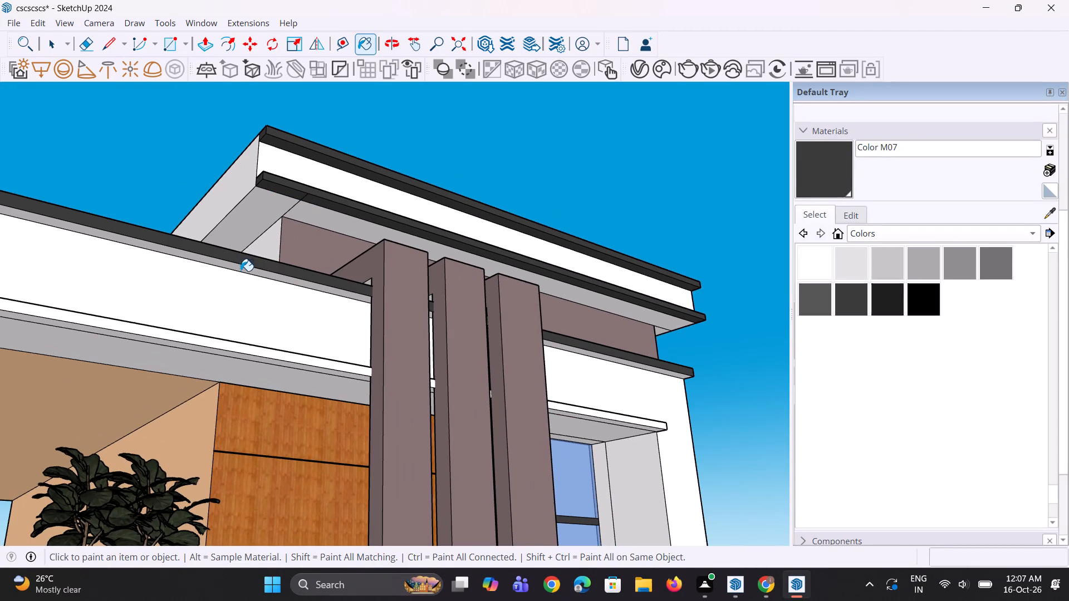
{"action": "left_click", "coordinate": [241, 271]}
{"action": "left_click", "coordinate": [246, 272]}
{"action": "left_click", "coordinate": [250, 272]}
{"action": "scroll", "coordinate": [253, 268], "scroll_direction": "down", "scroll_amount": 5}
{"action": "middle_click_drag", "start_coordinate": [232, 255], "coordinate": [185, 408]}
{"action": "scroll", "coordinate": [172, 326], "scroll_direction": "up", "scroll_amount": 3}
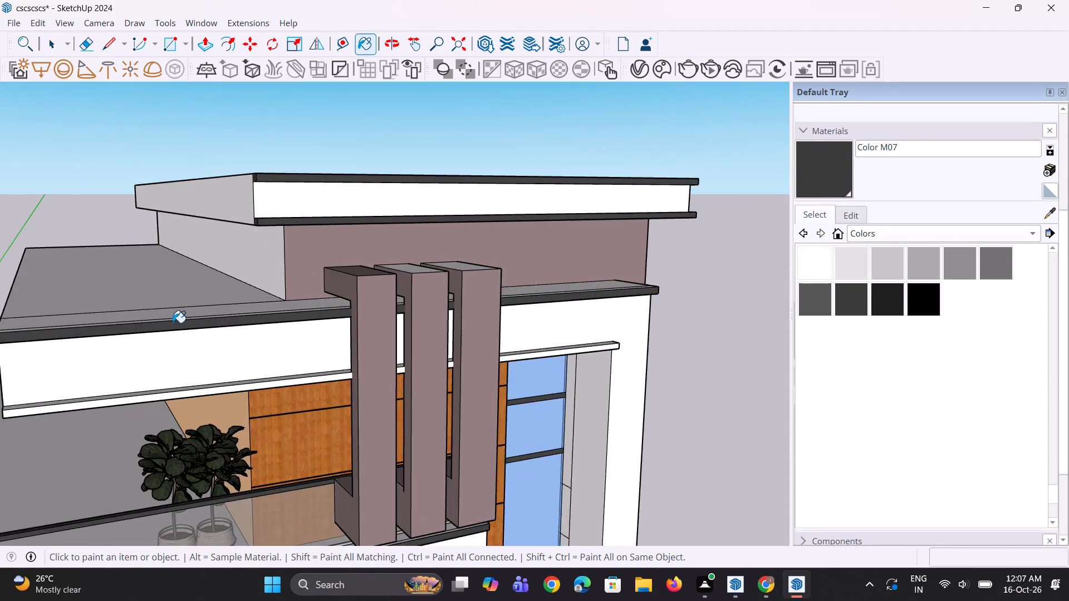
{"action": "scroll", "coordinate": [173, 323], "scroll_direction": "up", "scroll_amount": 6}
{"action": "left_click", "coordinate": [182, 318]}
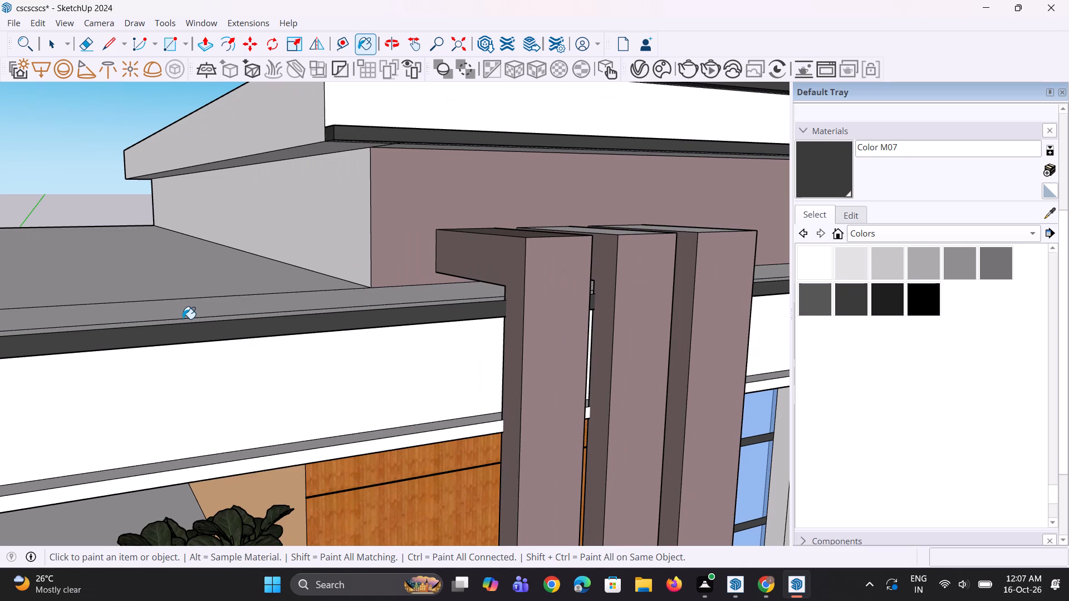
{"action": "left_click", "coordinate": [183, 319]}
{"action": "left_click", "coordinate": [184, 323]}
Paint the front, top, end and underside of the lower roof fascia's lower band with Color M07.
{"action": "scroll", "coordinate": [192, 322], "scroll_direction": "up", "scroll_amount": 2}
{"action": "scroll", "coordinate": [192, 322], "scroll_direction": "down", "scroll_amount": 8}
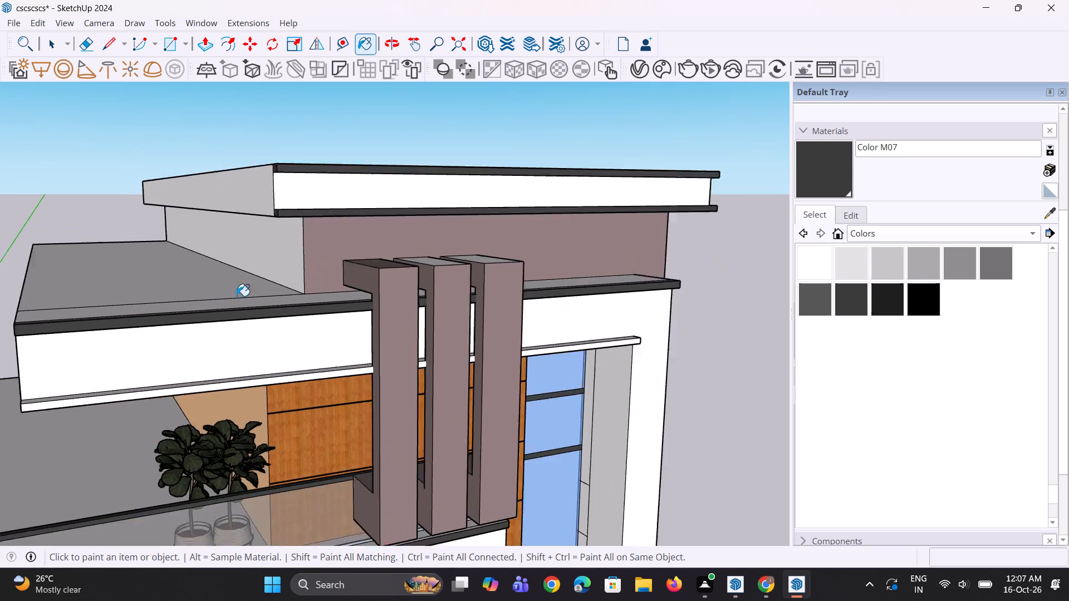
{"action": "scroll", "coordinate": [237, 296], "scroll_direction": "down", "scroll_amount": 7}
{"action": "scroll", "coordinate": [105, 354], "scroll_direction": "up", "scroll_amount": 8}
{"action": "scroll", "coordinate": [207, 341], "scroll_direction": "down", "scroll_amount": 4}
{"action": "scroll", "coordinate": [226, 338], "scroll_direction": "up", "scroll_amount": 3}
{"action": "left_click", "coordinate": [230, 315]}
{"action": "left_click", "coordinate": [236, 269]}
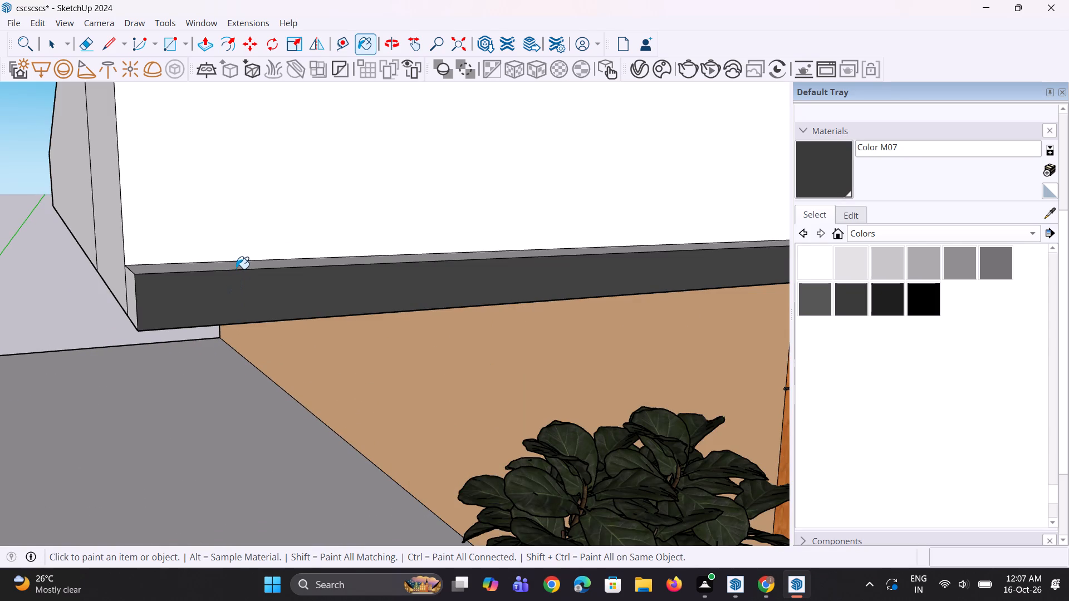
{"action": "left_click", "coordinate": [127, 293]}
{"action": "middle_click_drag", "start_coordinate": [200, 300], "coordinate": [212, 253]}
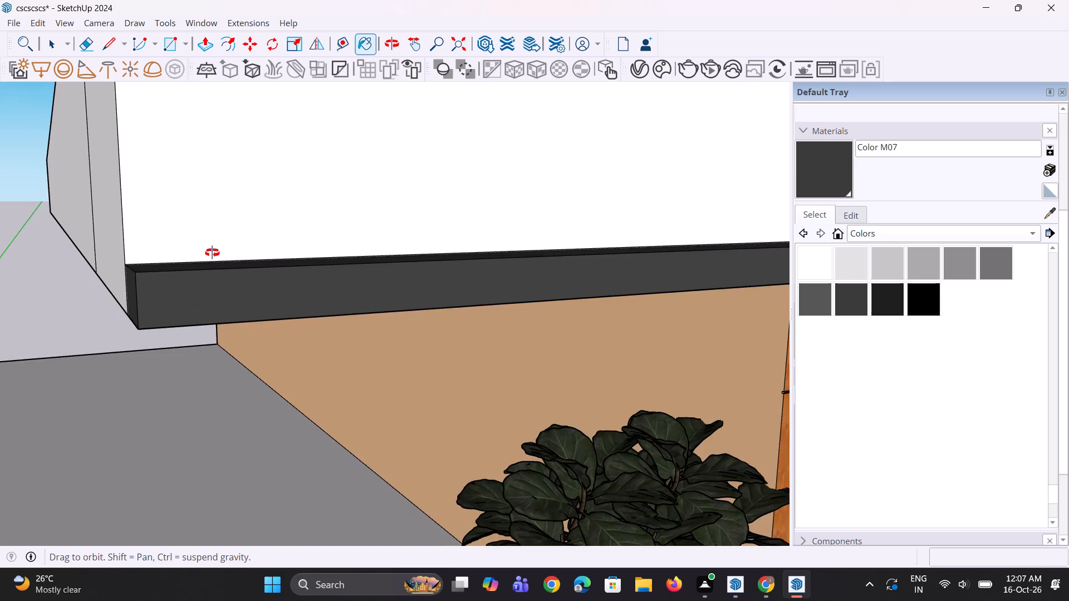
{"action": "middle_click_drag", "start_coordinate": [212, 253], "coordinate": [238, 149]}
{"action": "left_click", "coordinate": [227, 239]}
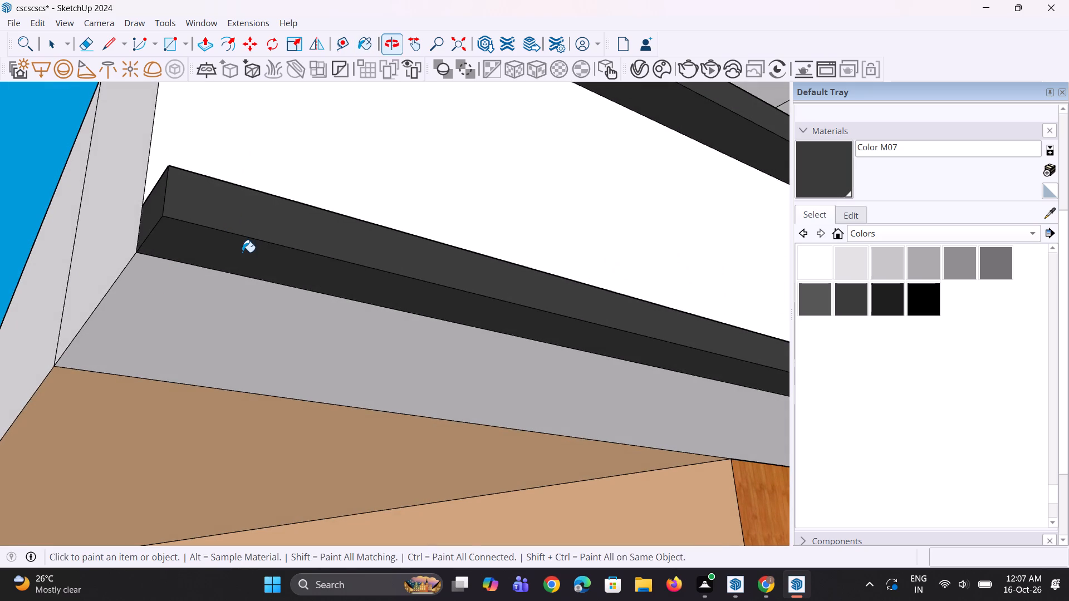
Examine the painted roof fascia bands and the whole front elevation, leaving the Paint Bucket.
{"action": "scroll", "coordinate": [172, 279], "scroll_direction": "down", "scroll_amount": 16}
{"action": "scroll", "coordinate": [170, 276], "scroll_direction": "down", "scroll_amount": 5}
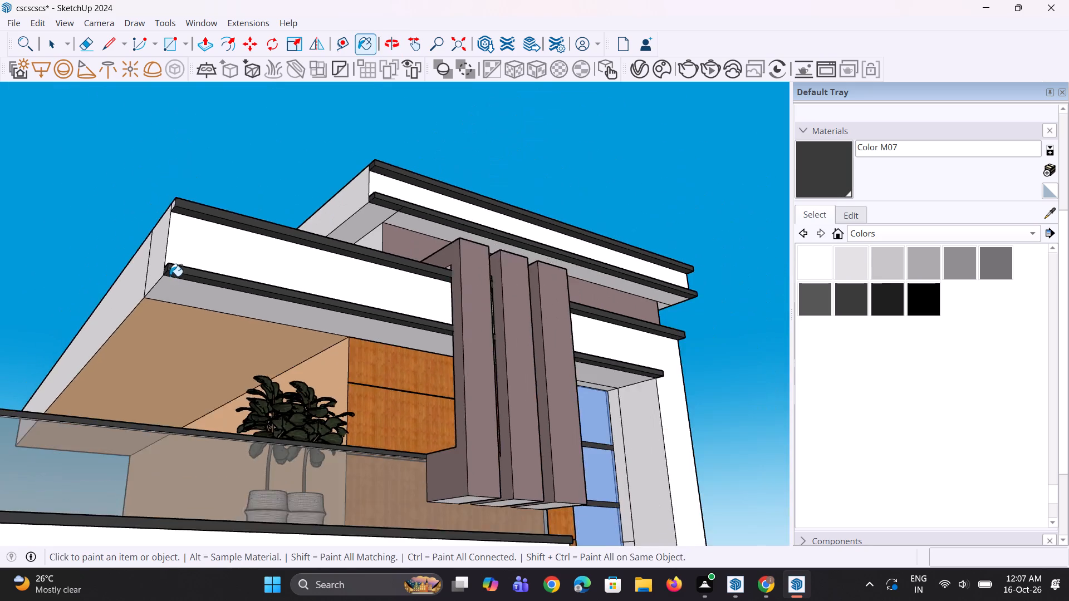
{"action": "middle_click_drag", "start_coordinate": [465, 301], "coordinate": [351, 376]}
{"action": "scroll", "coordinate": [341, 349], "scroll_direction": "down", "scroll_amount": 6}
{"action": "scroll", "coordinate": [428, 332], "scroll_direction": "down", "scroll_amount": 5}
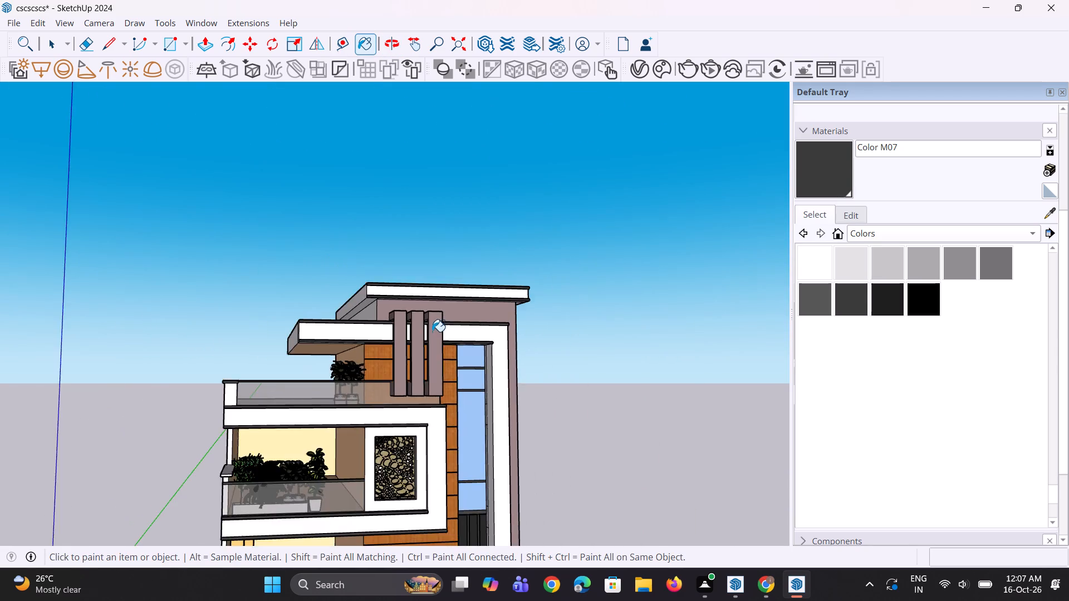
{"action": "scroll", "coordinate": [434, 331], "scroll_direction": "down", "scroll_amount": 5}
{"action": "scroll", "coordinate": [419, 452], "scroll_direction": "up", "scroll_amount": 7}
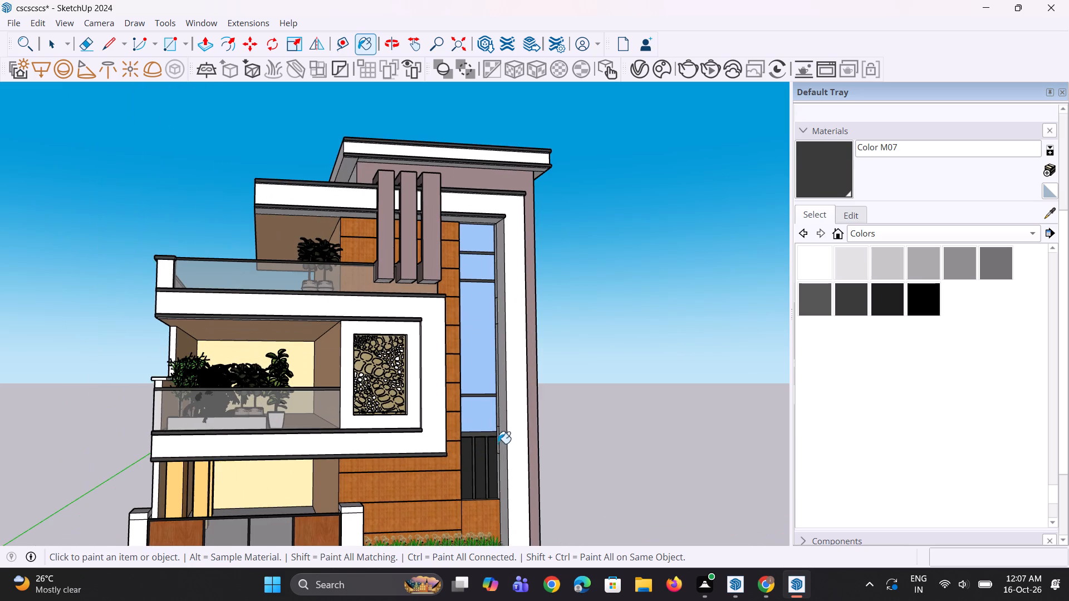
{"action": "key", "text": "space"}
{"action": "key", "text": "space"}
Sample the mauve Generic#1 material from the tall side wall and paint the ground-level planter's front face with it.
{"action": "scroll", "coordinate": [325, 323], "scroll_direction": "down", "scroll_amount": 5}
{"action": "middle_click_drag", "start_coordinate": [419, 339], "coordinate": [405, 393]}
{"action": "scroll", "coordinate": [426, 456], "scroll_direction": "up", "scroll_amount": 6}
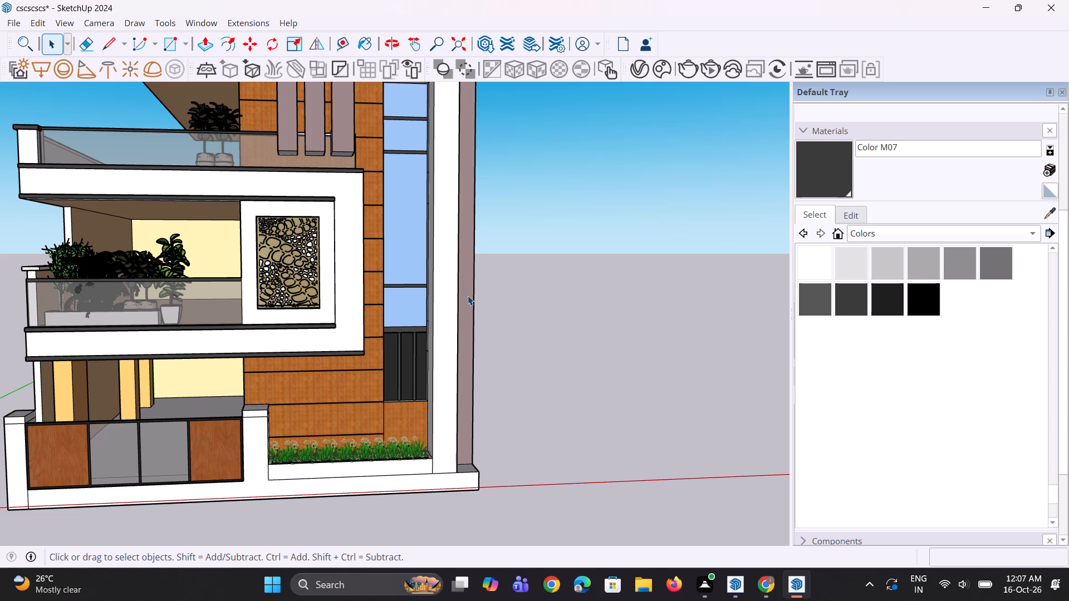
{"action": "left_click", "coordinate": [1054, 220]}
{"action": "left_click", "coordinate": [477, 328]}
{"action": "left_click", "coordinate": [469, 342]}
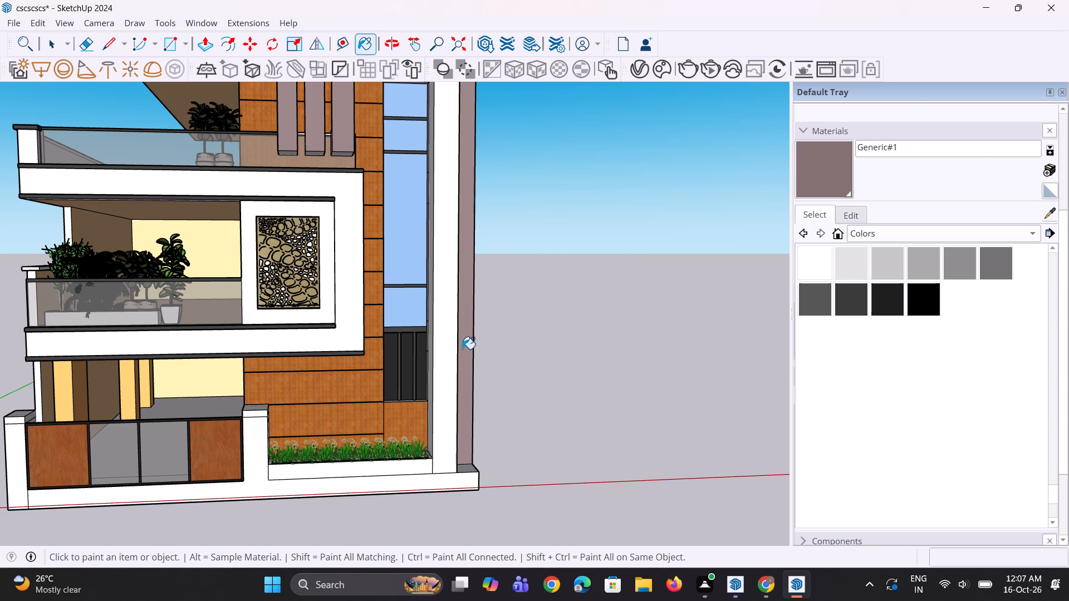
{"action": "left_click", "coordinate": [420, 469]}
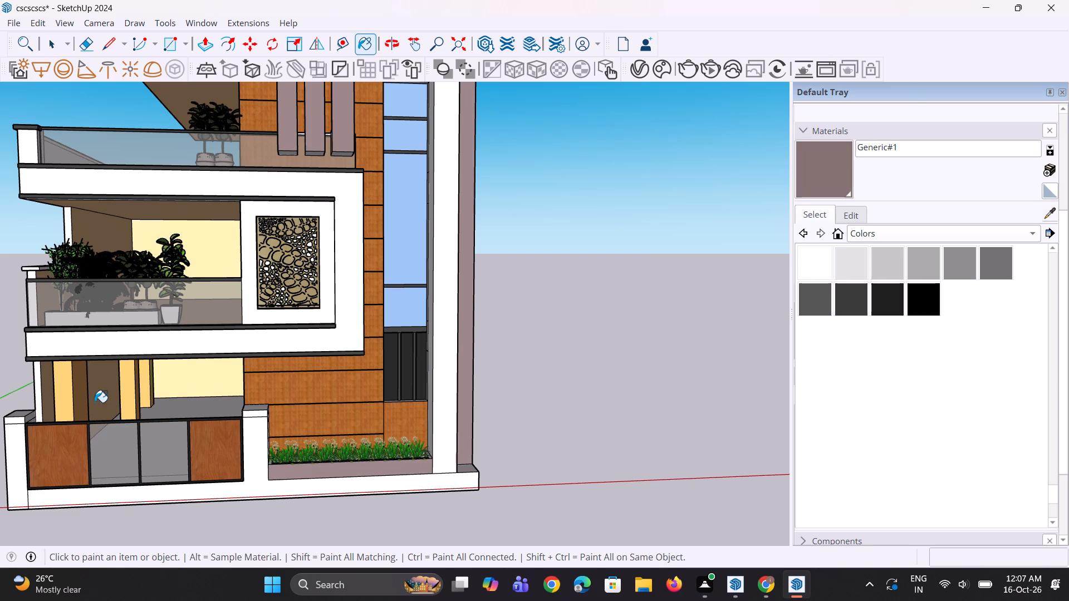
Paint the first-floor balcony's side parapet front, its coping's front and top, and the column above with Generic#1.
{"action": "scroll", "coordinate": [33, 293], "scroll_direction": "up", "scroll_amount": 1}
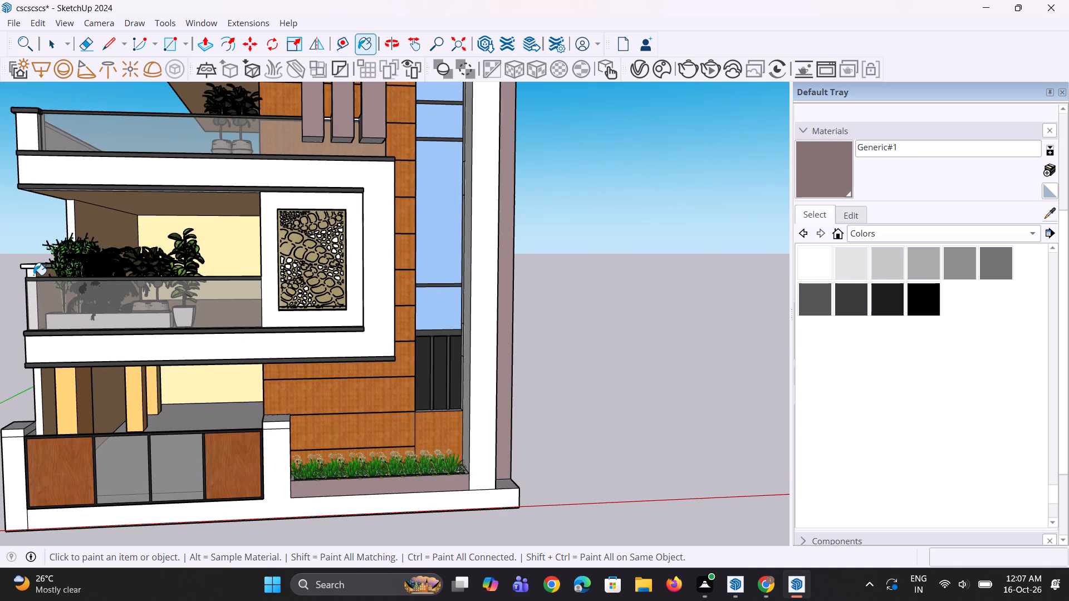
{"action": "left_click", "coordinate": [33, 275]}
{"action": "scroll", "coordinate": [33, 269], "scroll_direction": "up", "scroll_amount": 5}
{"action": "left_click", "coordinate": [35, 265]}
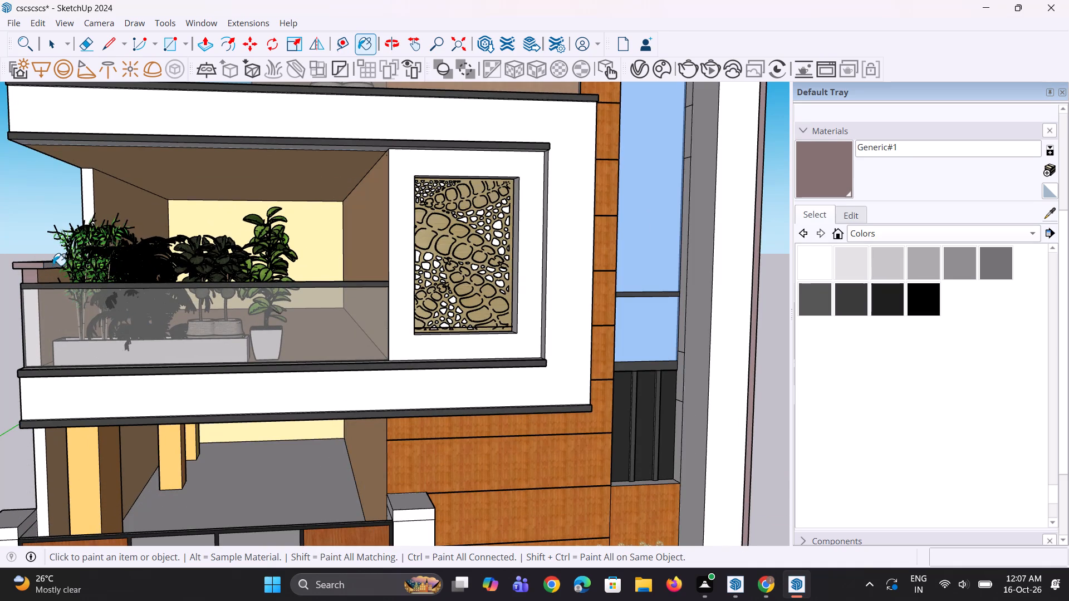
{"action": "left_click", "coordinate": [53, 265]}
{"action": "middle_click_drag", "start_coordinate": [38, 271], "coordinate": [82, 351]}
{"action": "scroll", "coordinate": [56, 309], "scroll_direction": "up", "scroll_amount": 2}
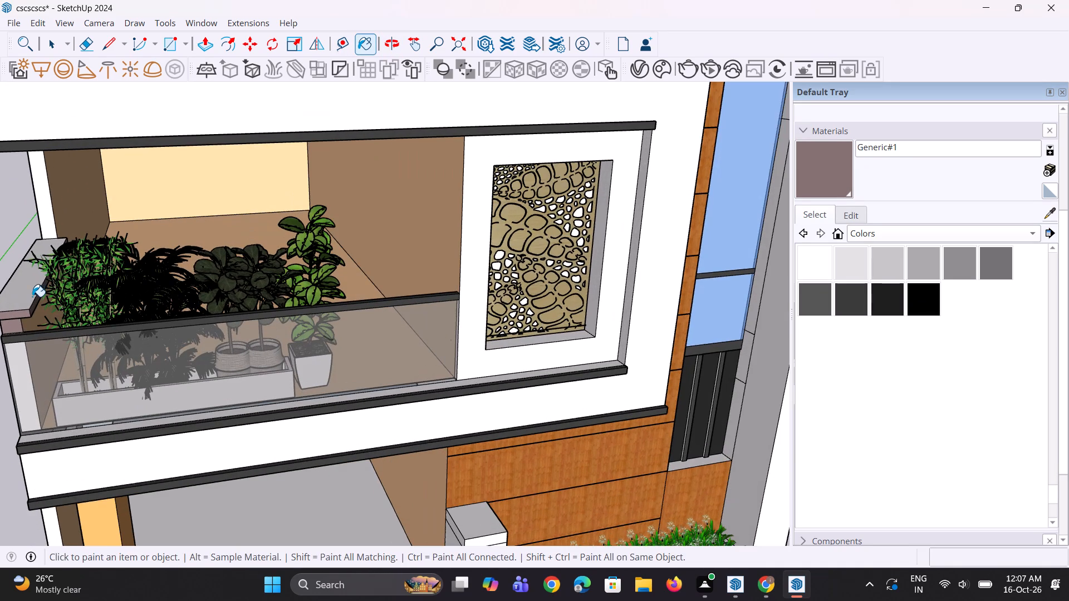
{"action": "left_click", "coordinate": [32, 297]}
{"action": "left_click", "coordinate": [49, 207]}
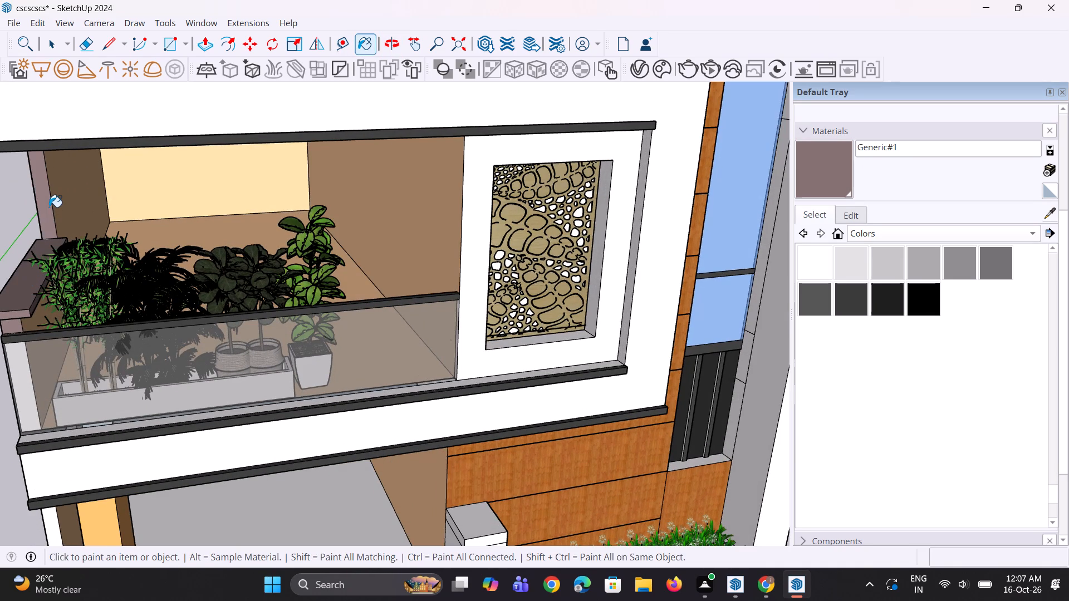
Paint the first-floor side wall and the outer edge of the balcony parapet's coping with Generic#1.
{"action": "scroll", "coordinate": [50, 216], "scroll_direction": "down", "scroll_amount": 5}
{"action": "middle_click_drag", "start_coordinate": [5, 216], "coordinate": [127, 194]}
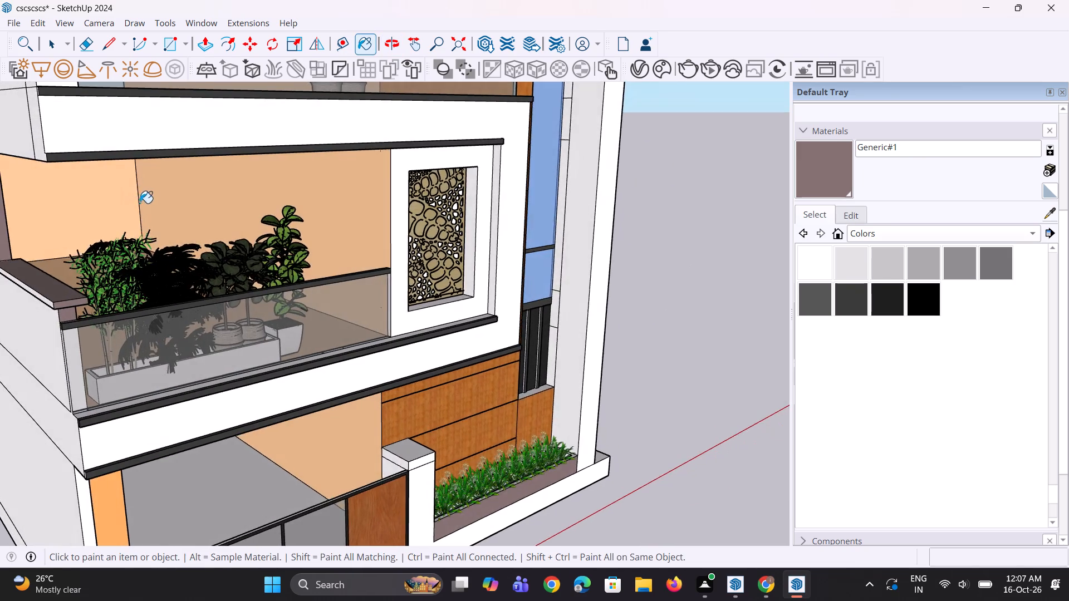
{"action": "scroll", "coordinate": [144, 204], "scroll_direction": "down", "scroll_amount": 4}
{"action": "left_click", "coordinate": [41, 222]}
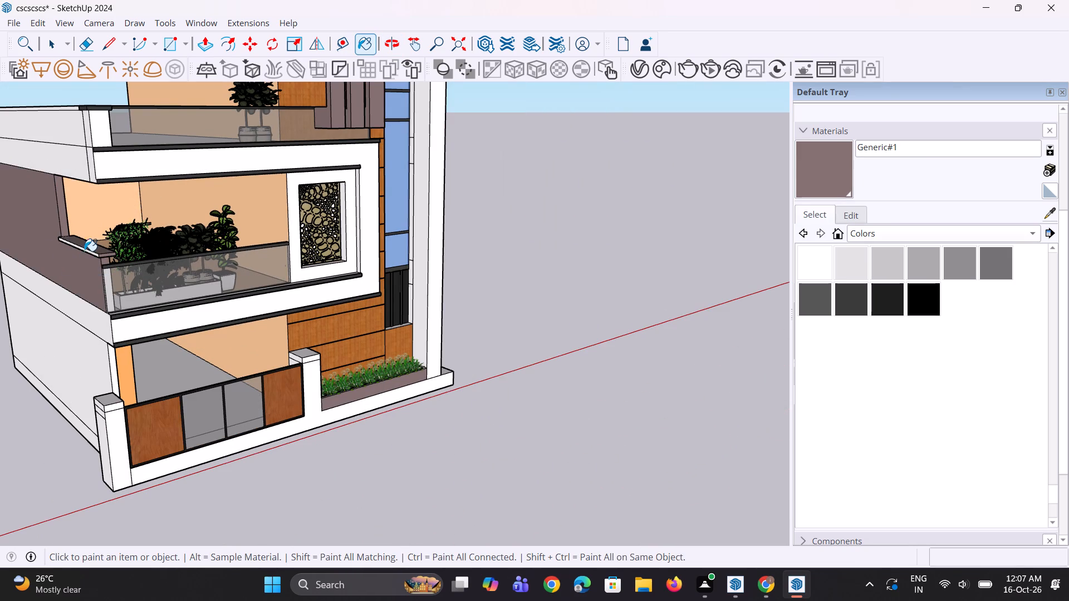
{"action": "scroll", "coordinate": [75, 247], "scroll_direction": "up", "scroll_amount": 6}
{"action": "left_click", "coordinate": [87, 249]}
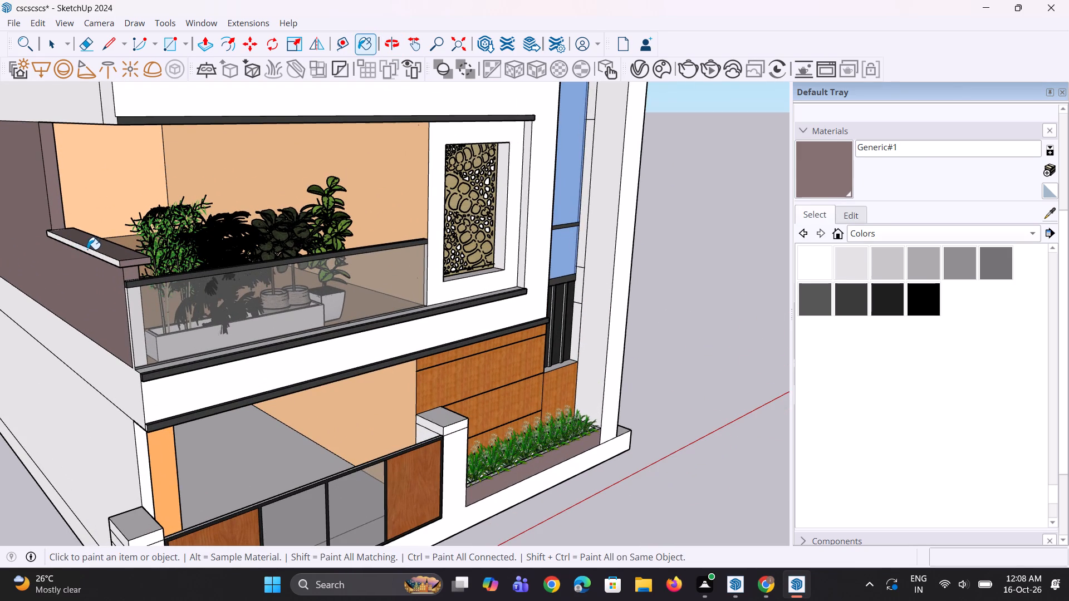
Paint the front and inner faces of the ground-floor corner column behind the gate with Generic#1.
{"action": "scroll", "coordinate": [87, 249], "scroll_direction": "down", "scroll_amount": 5}
{"action": "scroll", "coordinate": [115, 305], "scroll_direction": "up", "scroll_amount": 1}
{"action": "scroll", "coordinate": [116, 323], "scroll_direction": "down", "scroll_amount": 5}
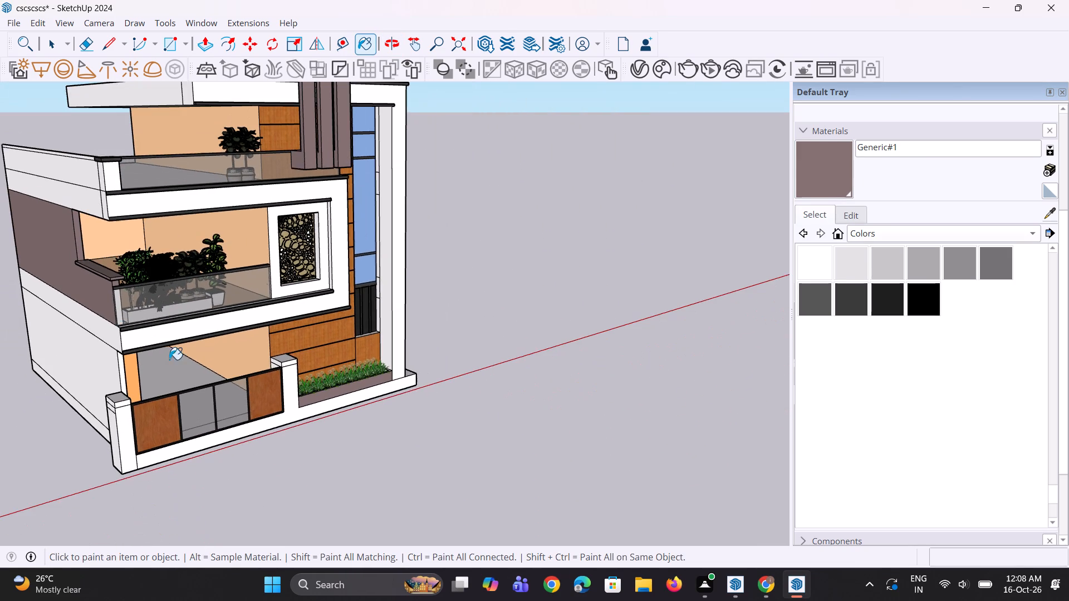
{"action": "scroll", "coordinate": [188, 350], "scroll_direction": "down", "scroll_amount": 3}
{"action": "scroll", "coordinate": [147, 402], "scroll_direction": "up", "scroll_amount": 6}
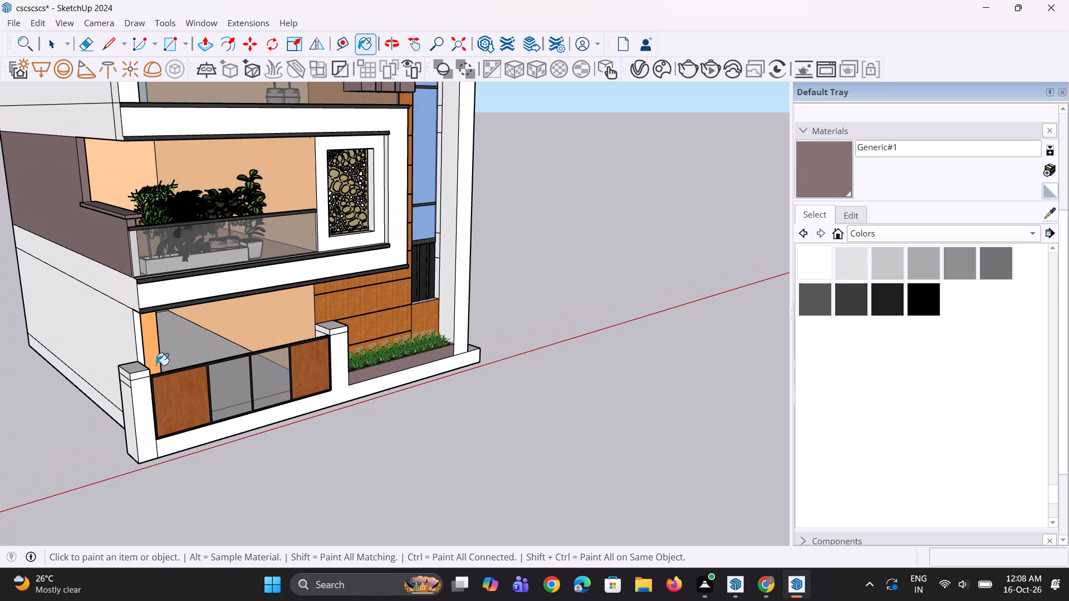
{"action": "left_click", "coordinate": [155, 354]}
{"action": "left_click", "coordinate": [139, 343]}
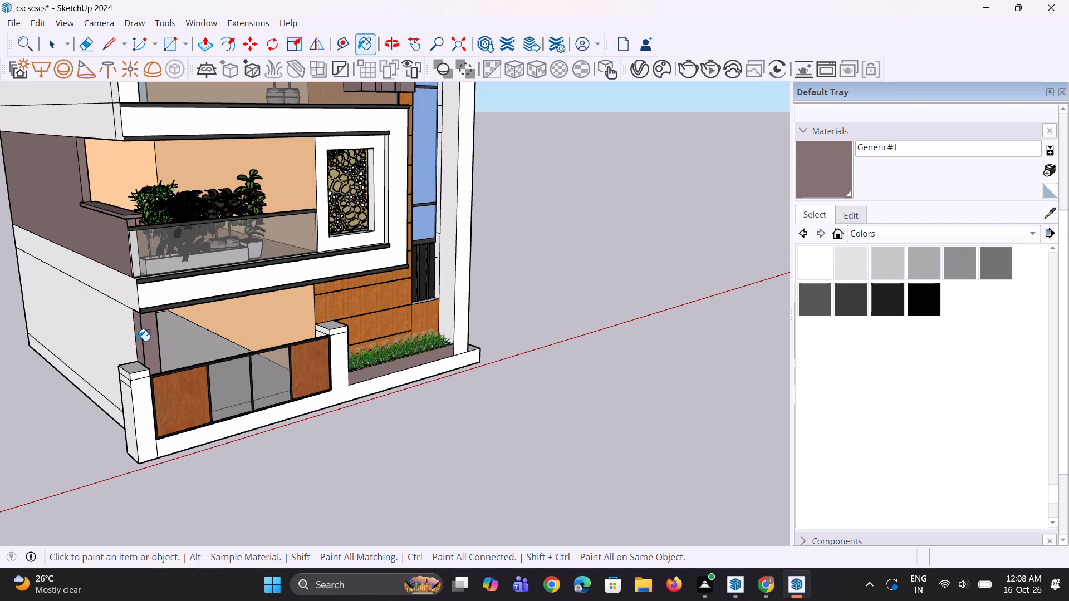
{"action": "left_click", "coordinate": [138, 341]}
Examine the repainted house from the front and check the colour scheme across the whole elevation.
{"action": "scroll", "coordinate": [145, 366], "scroll_direction": "down", "scroll_amount": 3}
{"action": "middle_click_drag", "start_coordinate": [146, 366], "coordinate": [0, 280]}
{"action": "scroll", "coordinate": [182, 215], "scroll_direction": "up", "scroll_amount": 2}
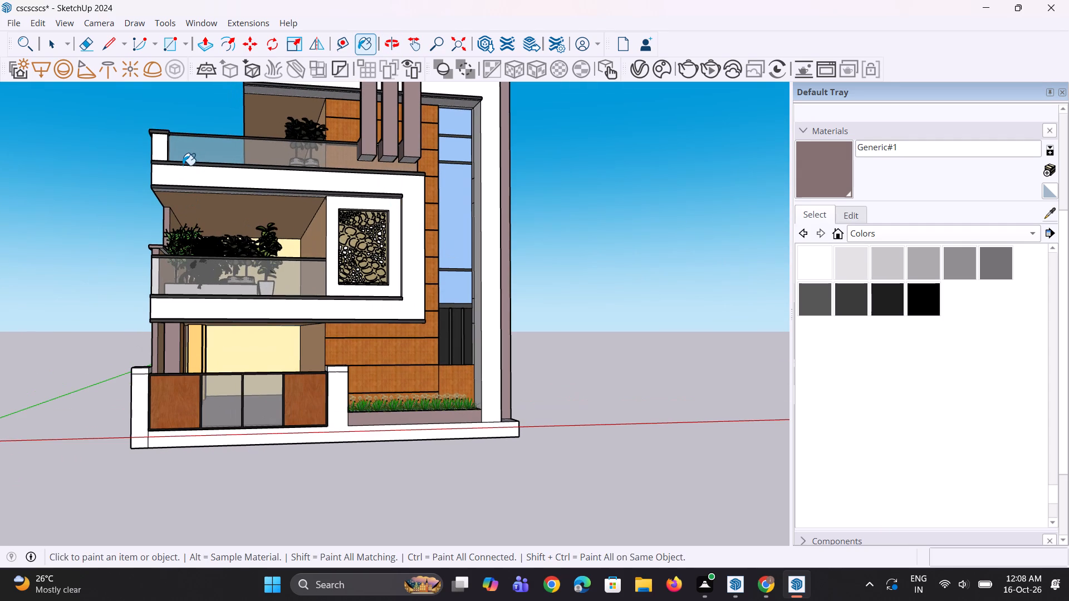
{"action": "scroll", "coordinate": [170, 201], "scroll_direction": "down", "scroll_amount": 10}
{"action": "middle_click_drag", "start_coordinate": [178, 247], "coordinate": [179, 279]}
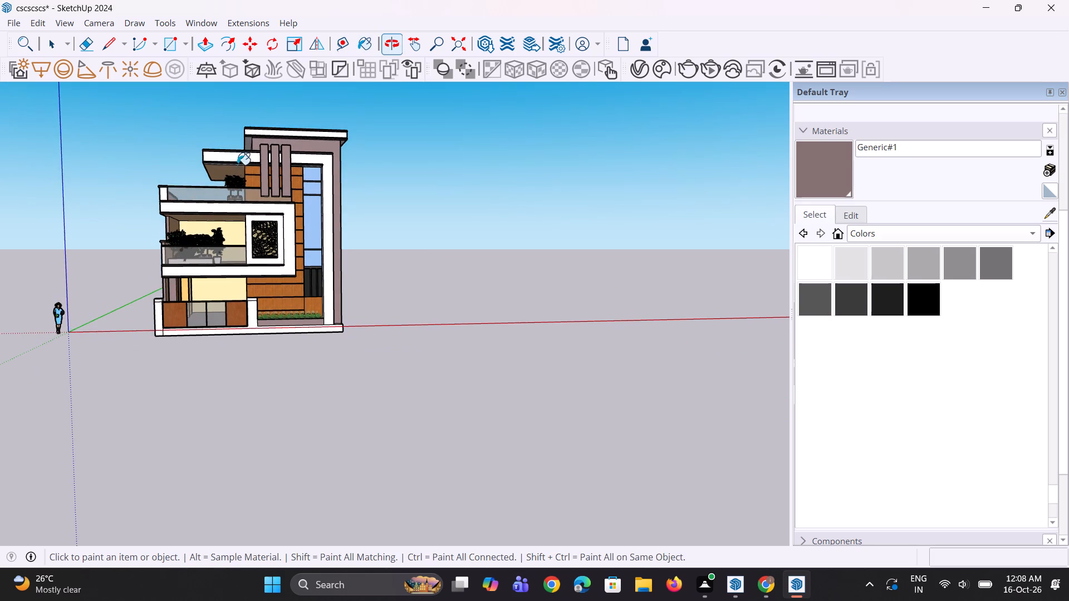
{"action": "scroll", "coordinate": [265, 120], "scroll_direction": "up", "scroll_amount": 6}
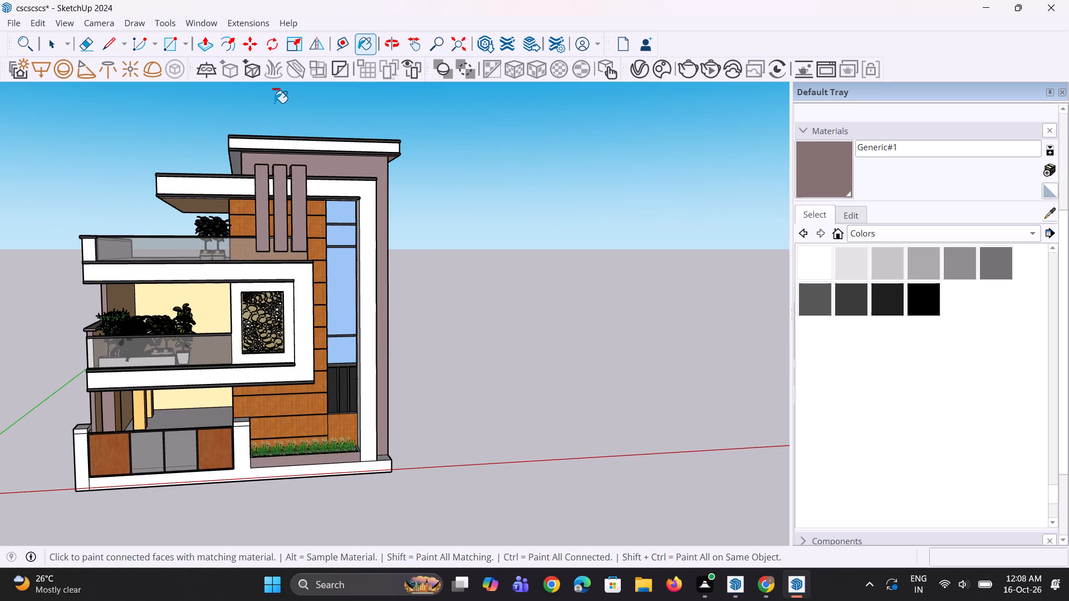
Save the house model.
{"action": "key", "text": "ctrl+s"}
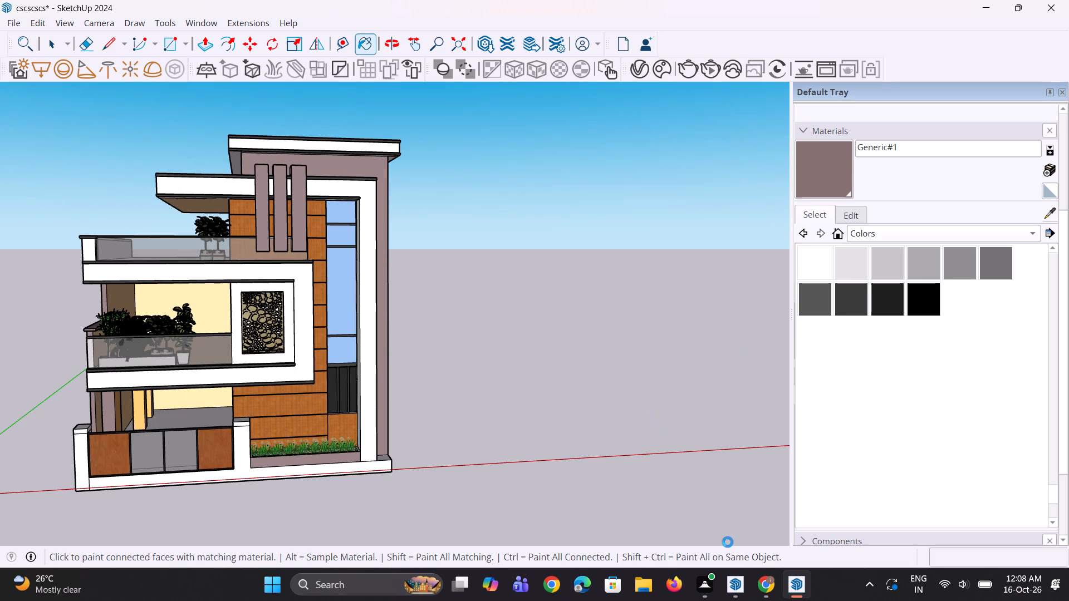
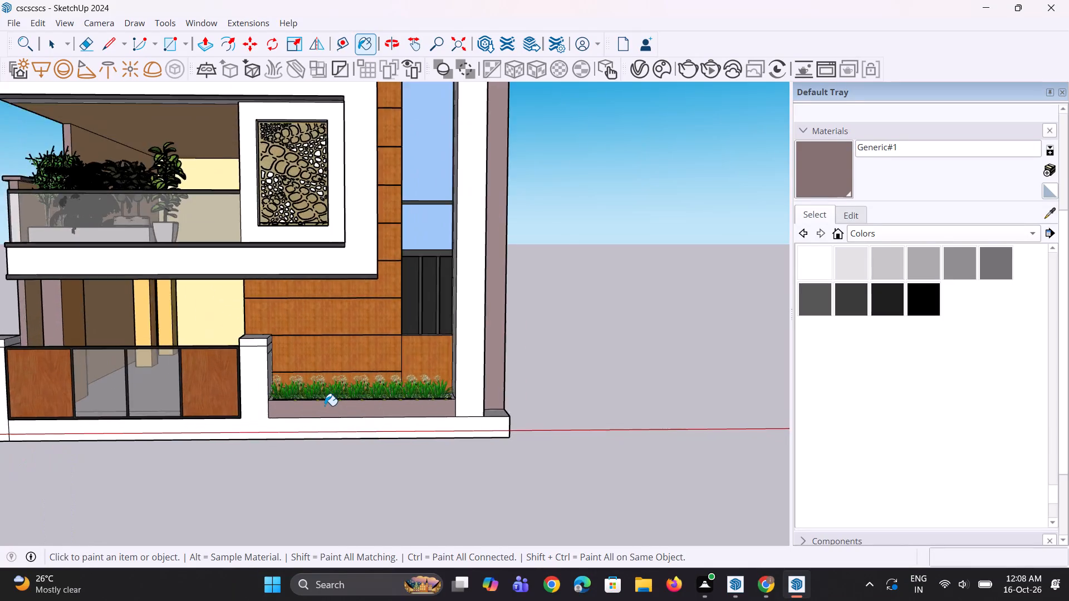
Erase the stray line across the inner side face of the gate pillar, just below its cap.
{"action": "scroll", "coordinate": [339, 417], "scroll_direction": "up", "scroll_amount": 2}
{"action": "scroll", "coordinate": [341, 415], "scroll_direction": "down", "scroll_amount": 6}
{"action": "middle_click_drag", "start_coordinate": [335, 416], "coordinate": [216, 412]}
{"action": "scroll", "coordinate": [268, 339], "scroll_direction": "up", "scroll_amount": 11}
{"action": "key", "text": "e"}
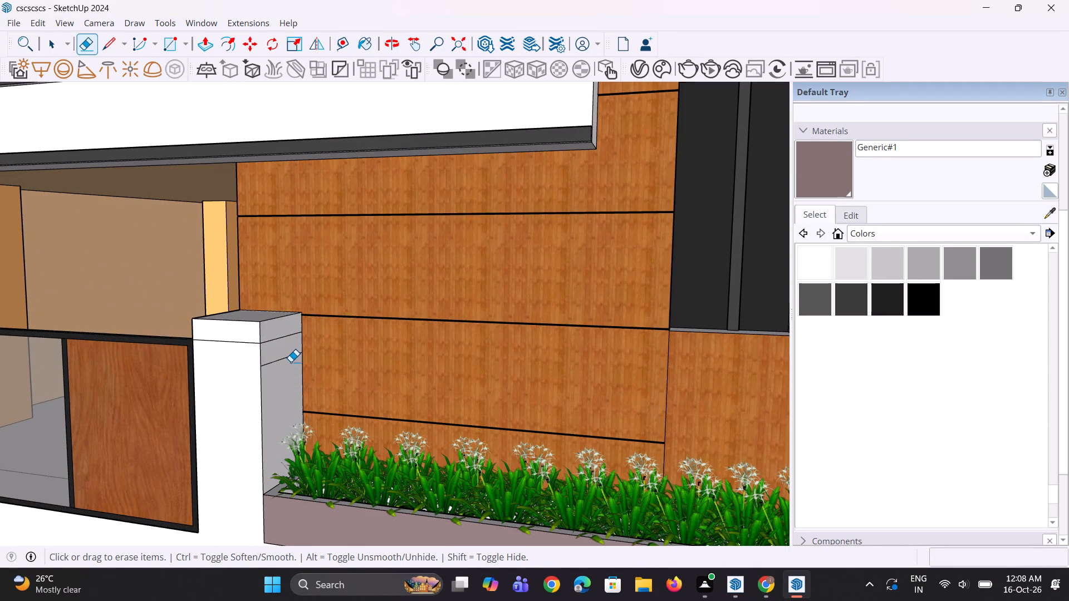
{"action": "left_click", "coordinate": [293, 359]}
{"action": "left_click", "coordinate": [296, 353]}
{"action": "scroll", "coordinate": [292, 404], "scroll_direction": "down", "scroll_amount": 6}
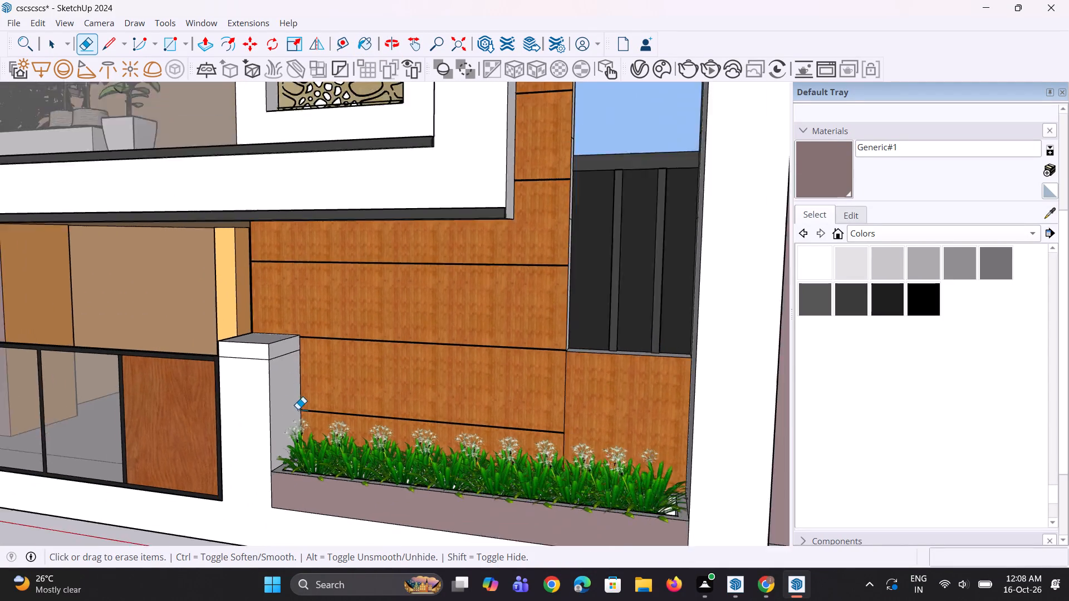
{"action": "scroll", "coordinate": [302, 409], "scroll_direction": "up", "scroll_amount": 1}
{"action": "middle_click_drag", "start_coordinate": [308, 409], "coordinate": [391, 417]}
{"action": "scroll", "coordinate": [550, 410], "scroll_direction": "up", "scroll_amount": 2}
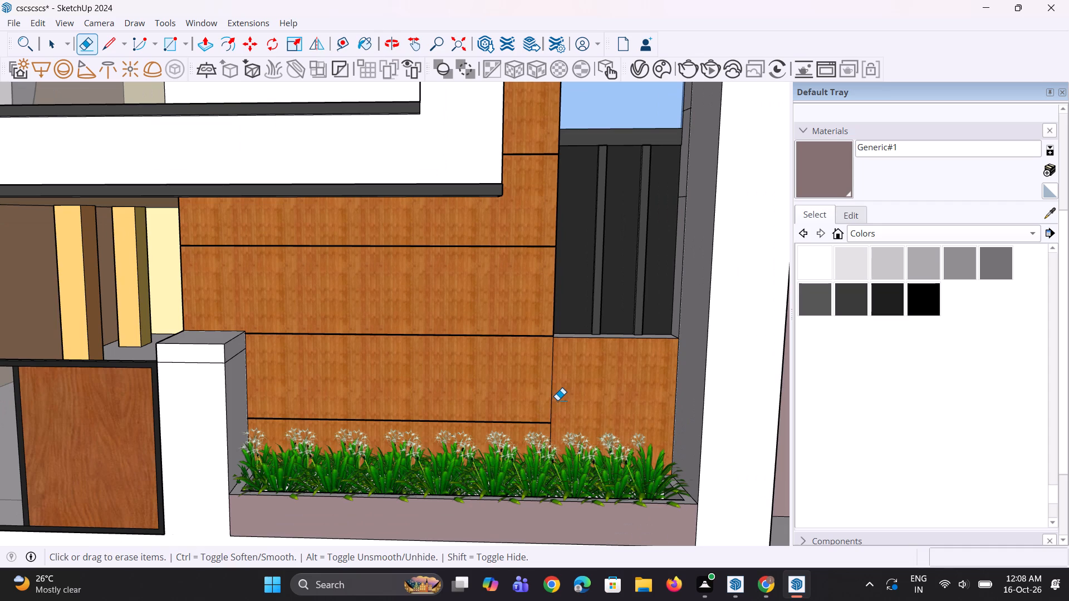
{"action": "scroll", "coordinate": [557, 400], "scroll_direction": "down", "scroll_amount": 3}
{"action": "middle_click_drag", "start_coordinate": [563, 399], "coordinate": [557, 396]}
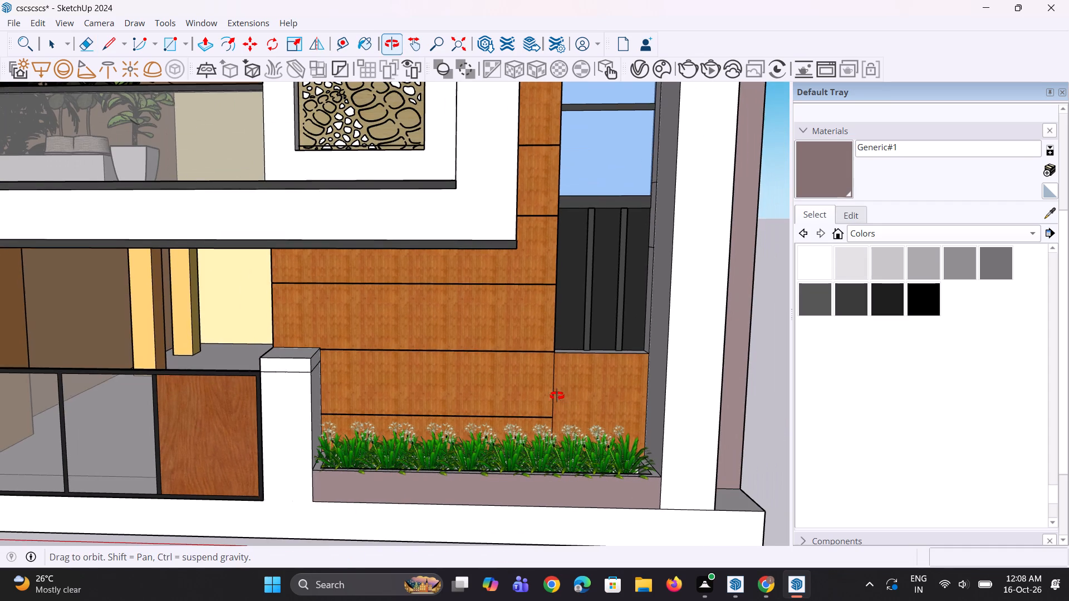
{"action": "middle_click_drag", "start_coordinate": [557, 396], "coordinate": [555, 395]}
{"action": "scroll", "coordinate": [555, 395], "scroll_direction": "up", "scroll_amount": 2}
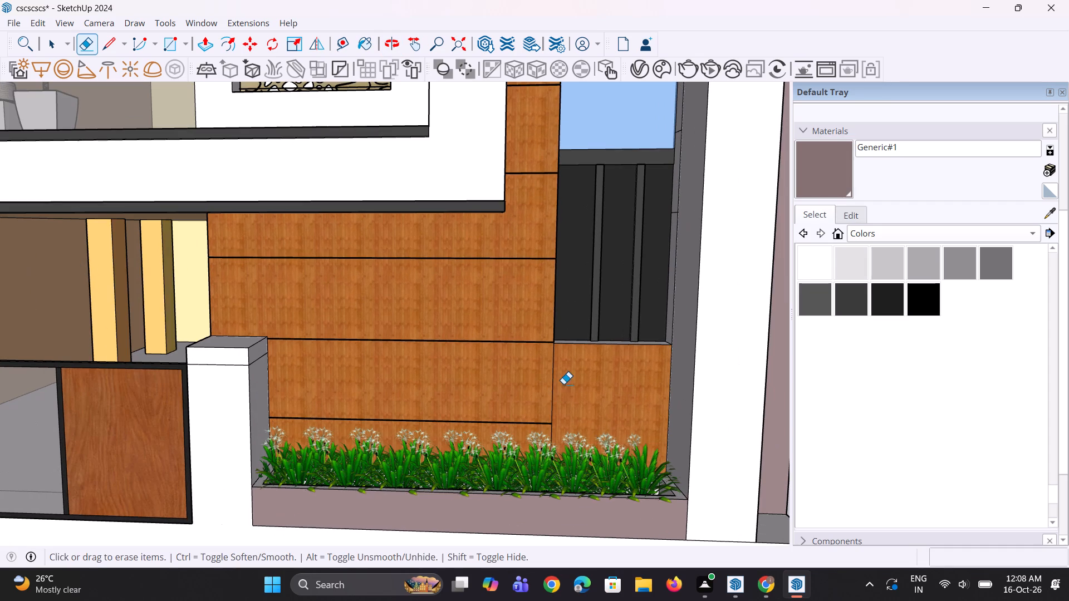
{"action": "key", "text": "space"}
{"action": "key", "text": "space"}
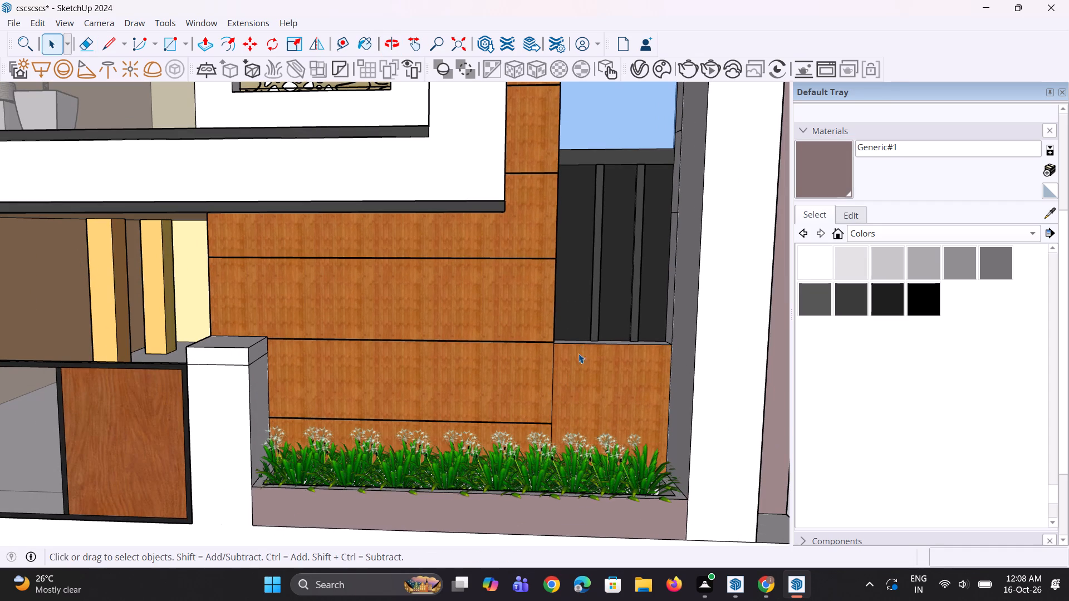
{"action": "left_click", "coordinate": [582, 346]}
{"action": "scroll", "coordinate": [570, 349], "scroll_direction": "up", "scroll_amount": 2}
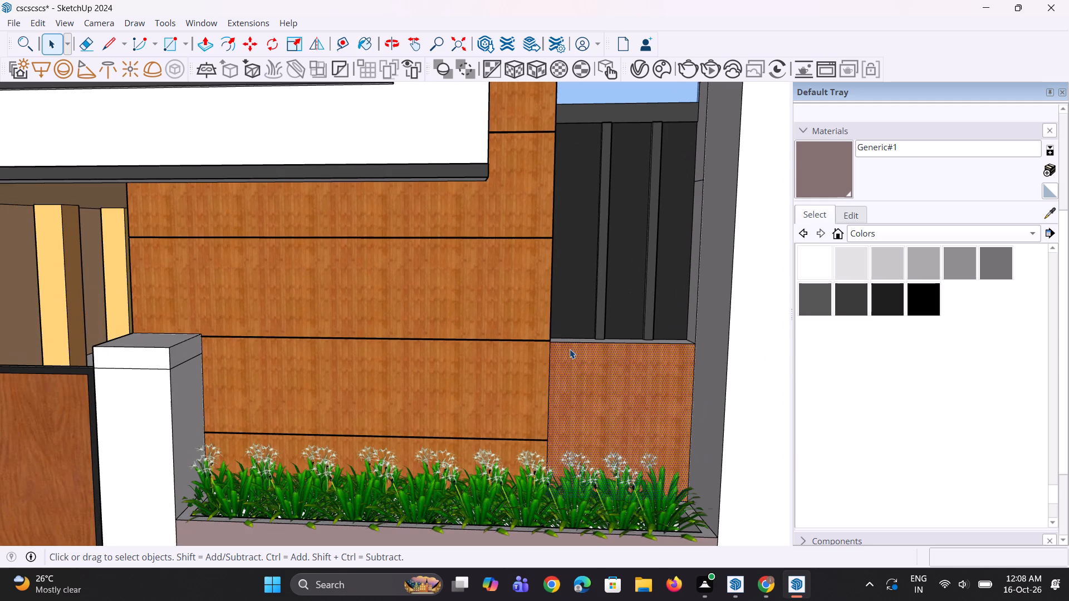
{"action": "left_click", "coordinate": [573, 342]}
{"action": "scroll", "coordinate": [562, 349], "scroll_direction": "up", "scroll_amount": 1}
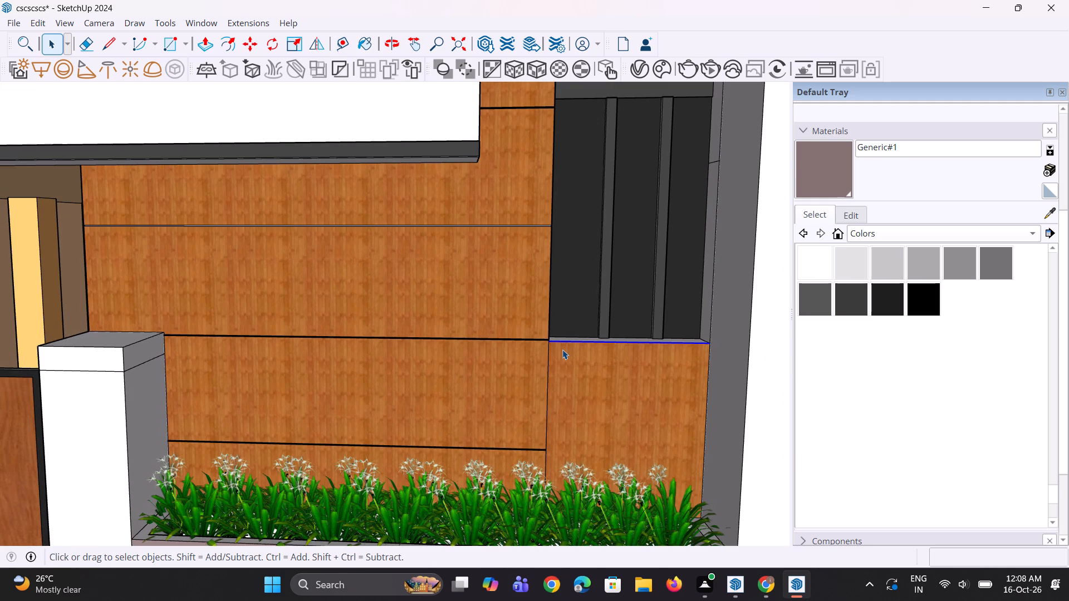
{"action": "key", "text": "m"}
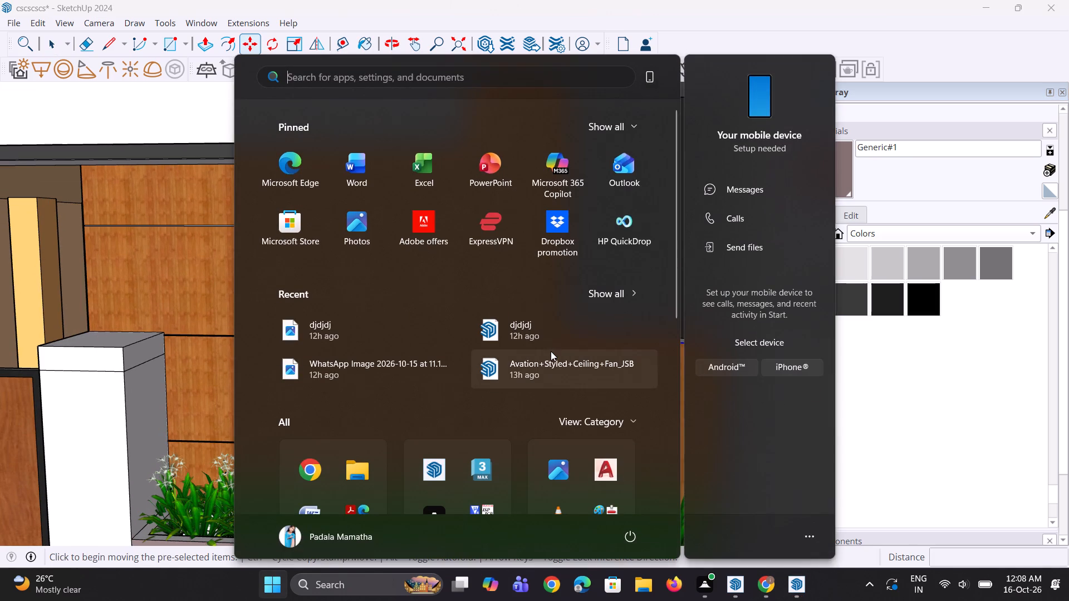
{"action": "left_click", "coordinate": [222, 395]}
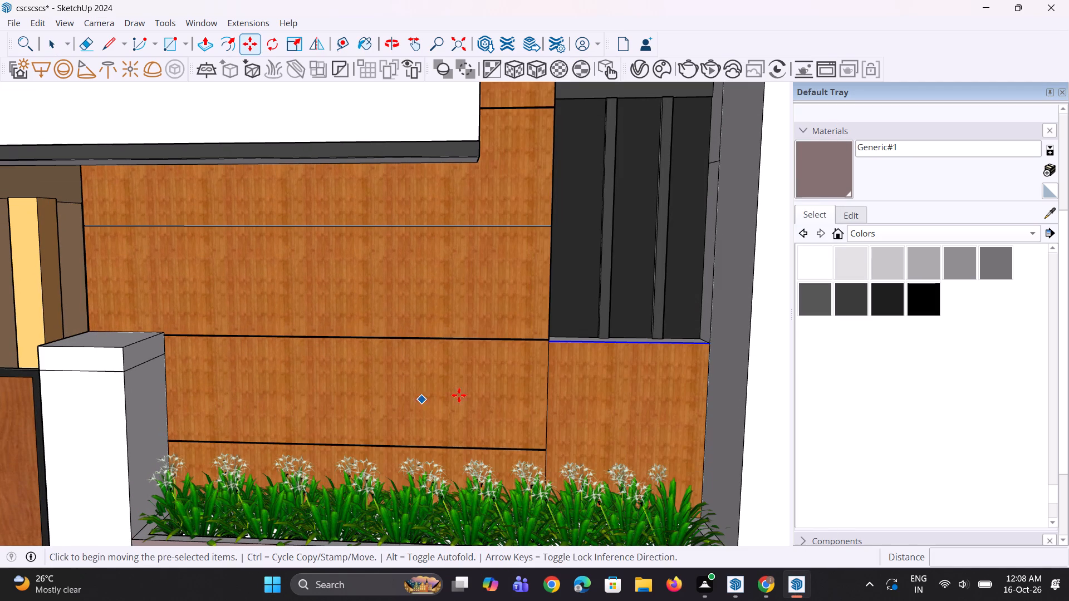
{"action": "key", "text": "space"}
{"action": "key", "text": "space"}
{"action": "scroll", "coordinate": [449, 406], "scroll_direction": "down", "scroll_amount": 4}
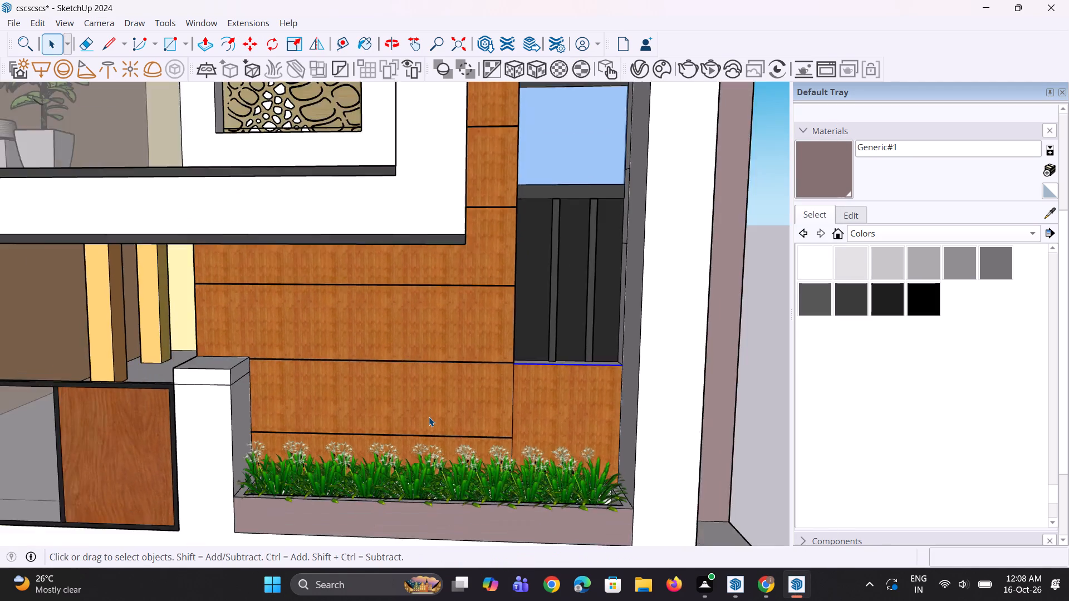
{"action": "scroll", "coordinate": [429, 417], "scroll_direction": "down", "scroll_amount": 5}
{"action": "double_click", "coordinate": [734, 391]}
Copy the bottom edge of the tall window's opening a short distance down onto the wood cladding.
{"action": "scroll", "coordinate": [546, 401], "scroll_direction": "up", "scroll_amount": 9}
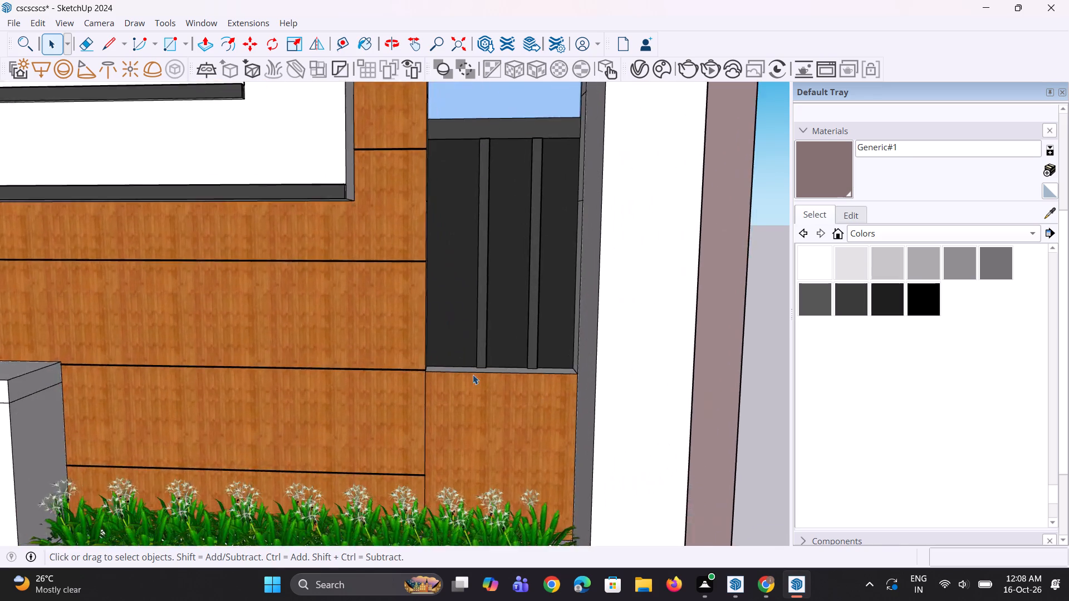
{"action": "scroll", "coordinate": [473, 375], "scroll_direction": "up", "scroll_amount": 2}
{"action": "left_click", "coordinate": [433, 372]}
{"action": "scroll", "coordinate": [410, 376], "scroll_direction": "up", "scroll_amount": 2}
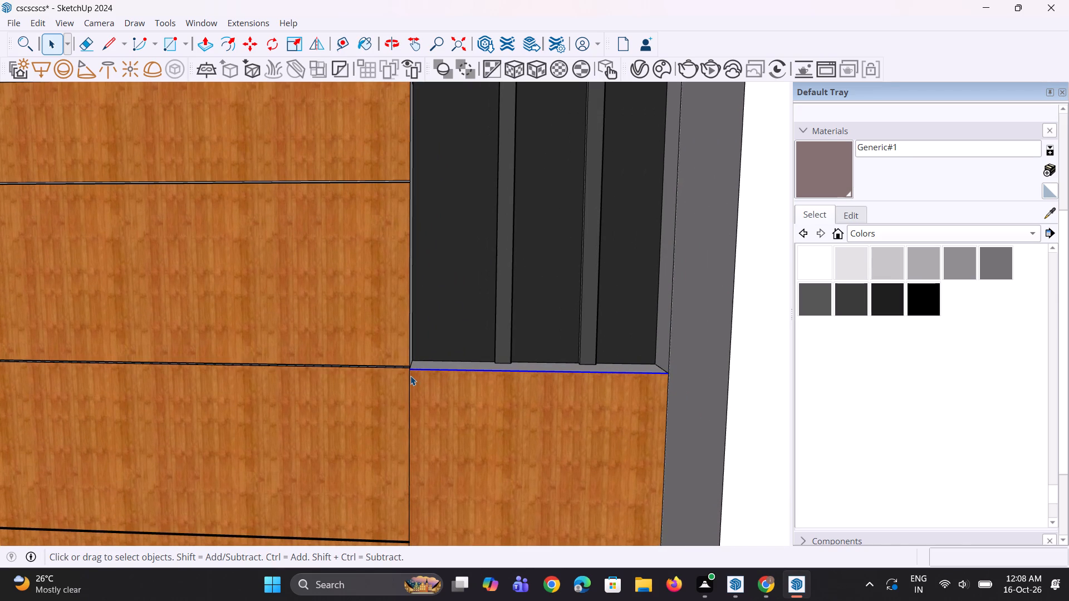
{"action": "key", "text": "m"}
{"action": "scroll", "coordinate": [410, 376], "scroll_direction": "up", "scroll_amount": 2}
{"action": "left_click", "coordinate": [406, 368]}
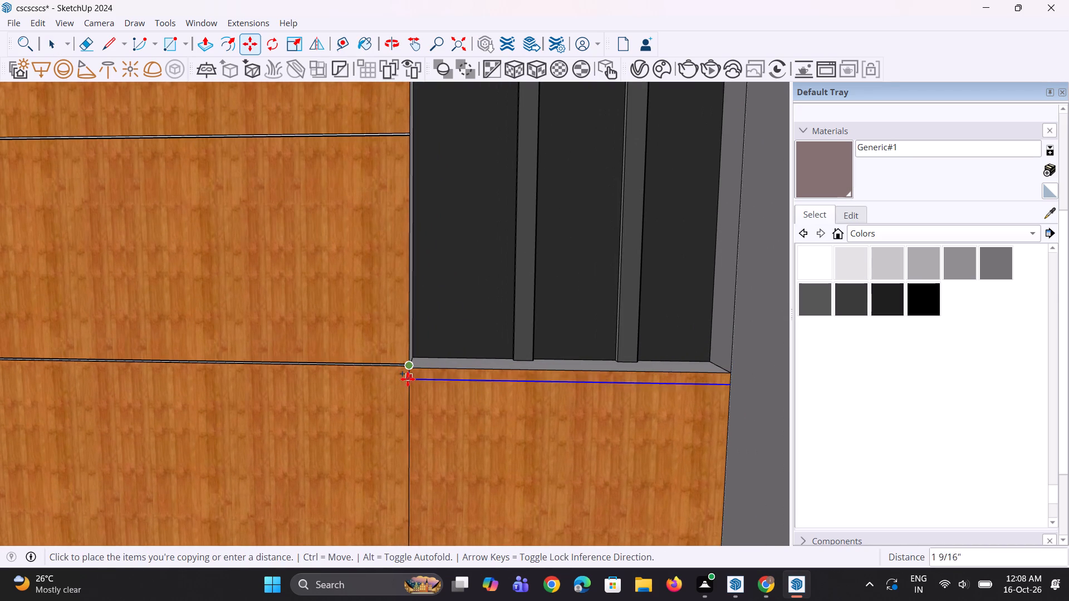
{"action": "left_click", "coordinate": [409, 388]}
{"action": "scroll", "coordinate": [511, 416], "scroll_direction": "up", "scroll_amount": 2}
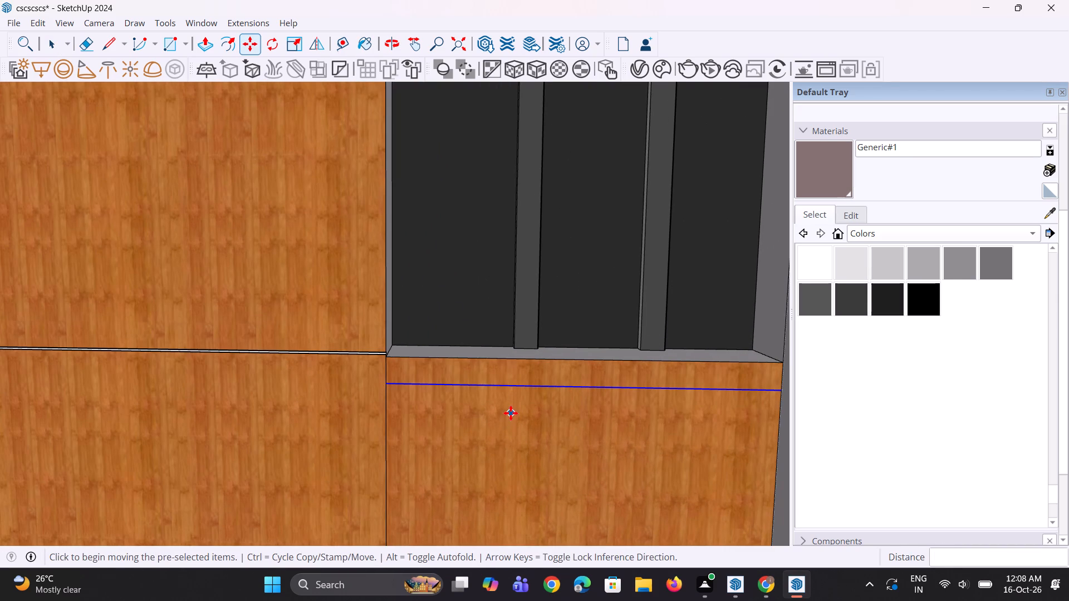
Push/Pull the narrow strip below the tall window outward about 2 3/8" as a projecting sill.
{"action": "key", "text": "p"}
{"action": "left_click", "coordinate": [518, 380]}
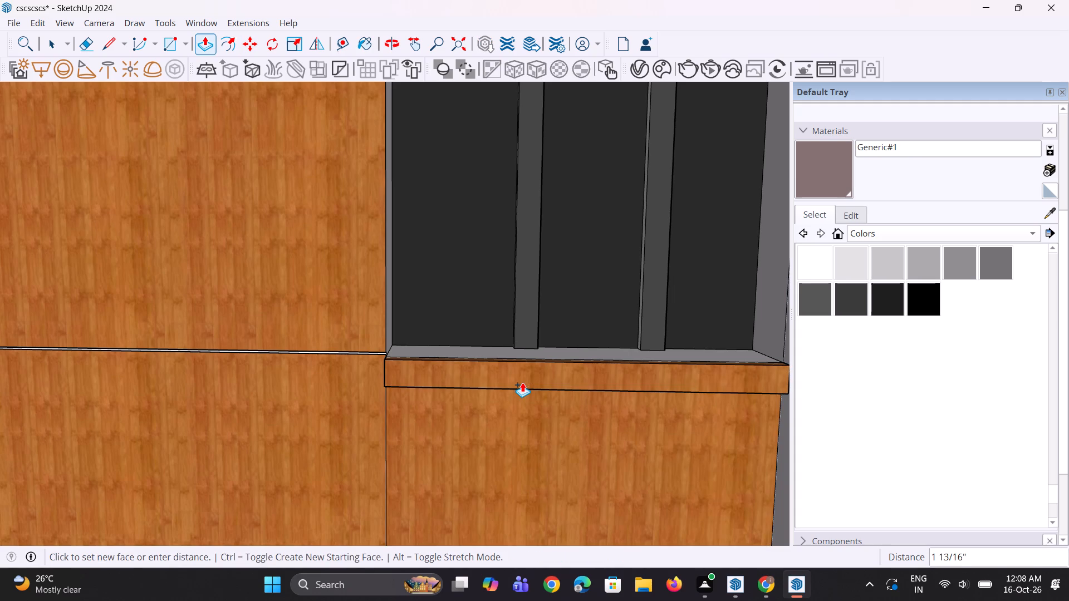
{"action": "left_click", "coordinate": [522, 384]}
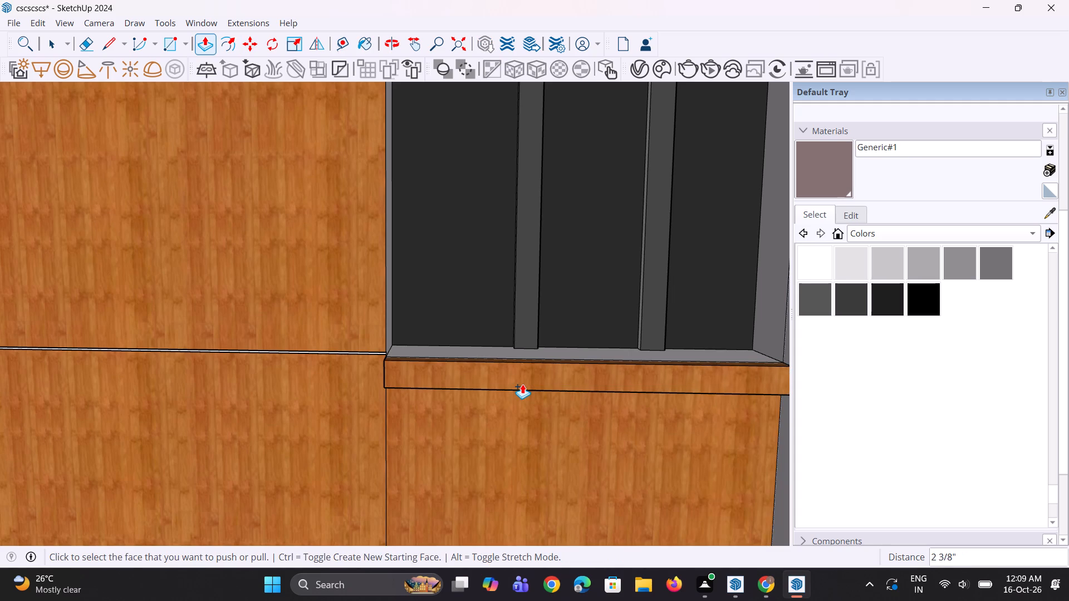
Paint the new window sill's front, top and end faces with Color M00.
{"action": "left_click", "coordinate": [819, 266]}
{"action": "left_click", "coordinate": [735, 382]}
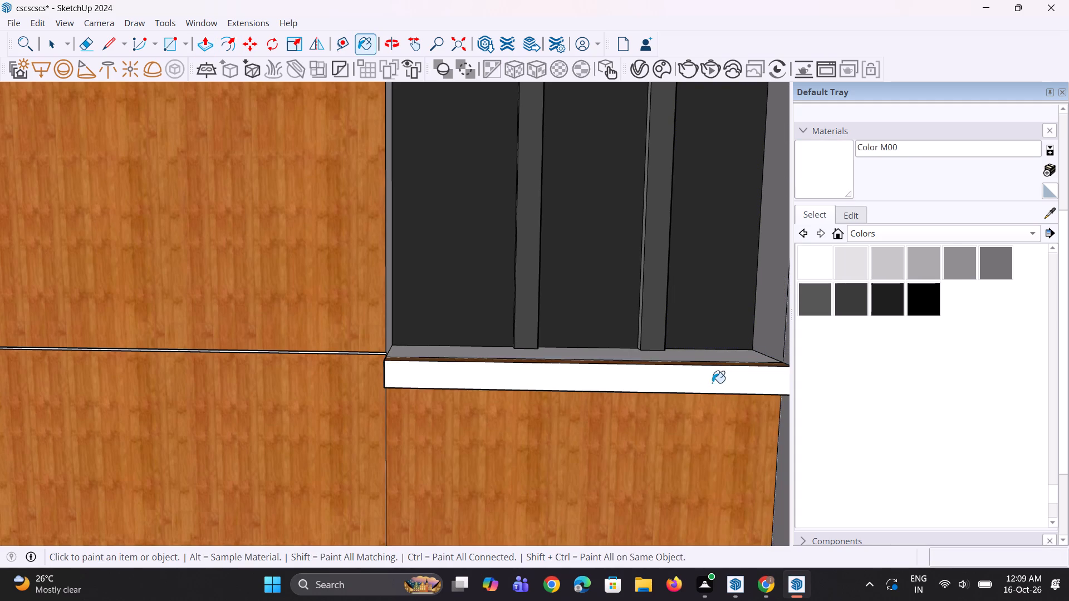
{"action": "middle_click_drag", "start_coordinate": [689, 373], "coordinate": [689, 458]}
{"action": "scroll", "coordinate": [689, 408], "scroll_direction": "up", "scroll_amount": 2}
{"action": "left_click", "coordinate": [697, 382]}
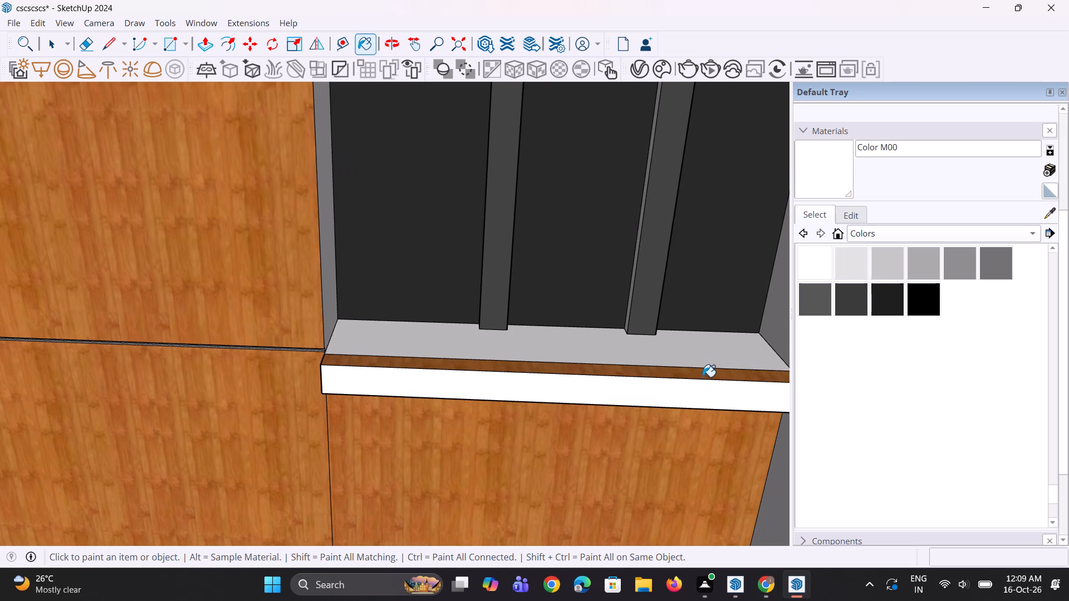
{"action": "left_click", "coordinate": [703, 376]}
{"action": "middle_click_drag", "start_coordinate": [257, 392], "coordinate": [403, 367]}
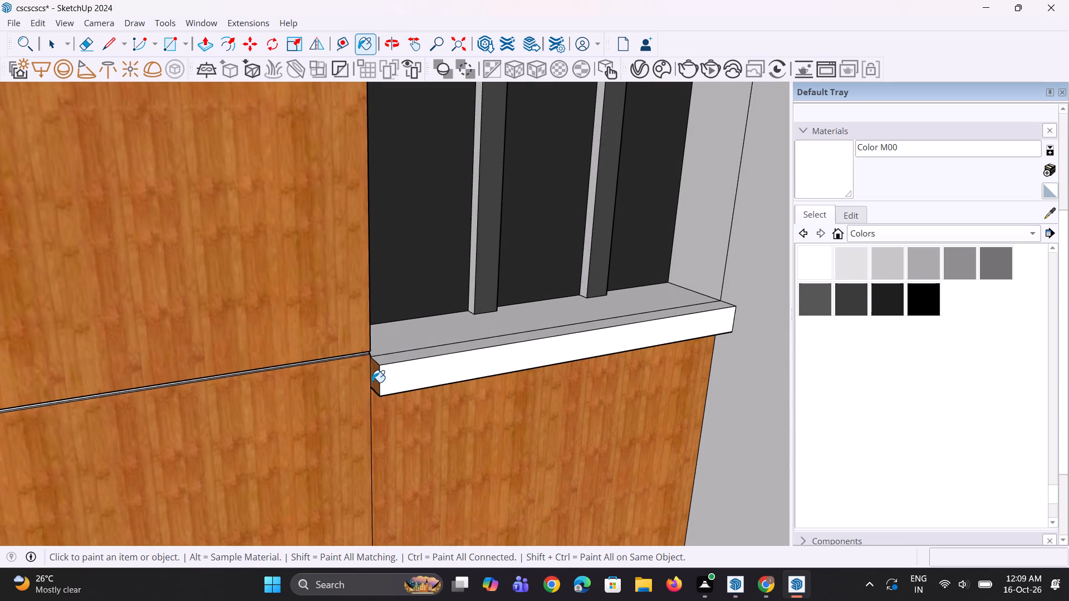
{"action": "left_click", "coordinate": [372, 382]}
{"action": "left_click", "coordinate": [377, 383]}
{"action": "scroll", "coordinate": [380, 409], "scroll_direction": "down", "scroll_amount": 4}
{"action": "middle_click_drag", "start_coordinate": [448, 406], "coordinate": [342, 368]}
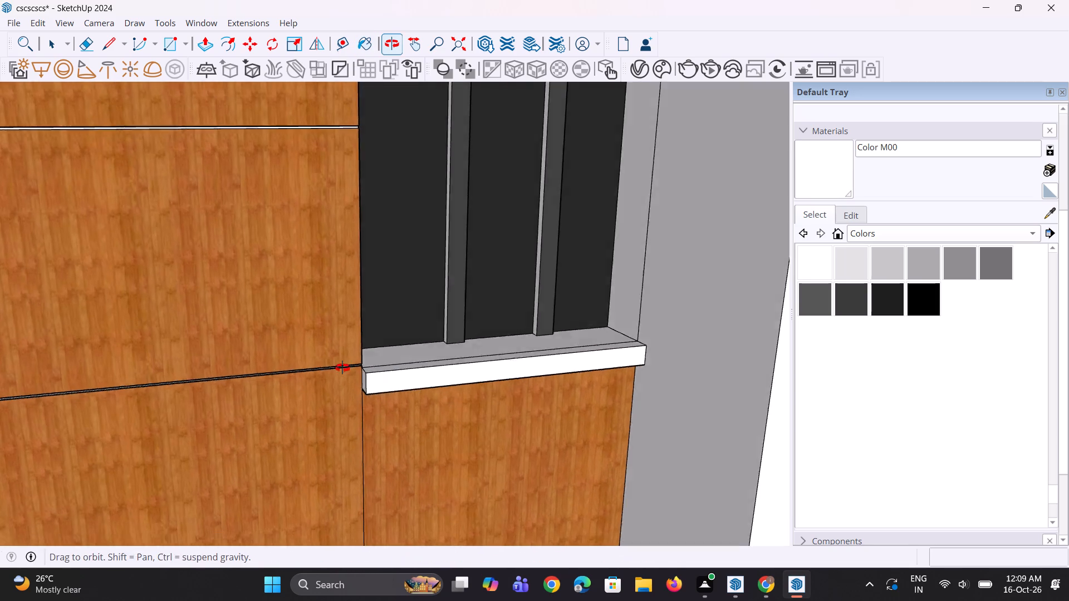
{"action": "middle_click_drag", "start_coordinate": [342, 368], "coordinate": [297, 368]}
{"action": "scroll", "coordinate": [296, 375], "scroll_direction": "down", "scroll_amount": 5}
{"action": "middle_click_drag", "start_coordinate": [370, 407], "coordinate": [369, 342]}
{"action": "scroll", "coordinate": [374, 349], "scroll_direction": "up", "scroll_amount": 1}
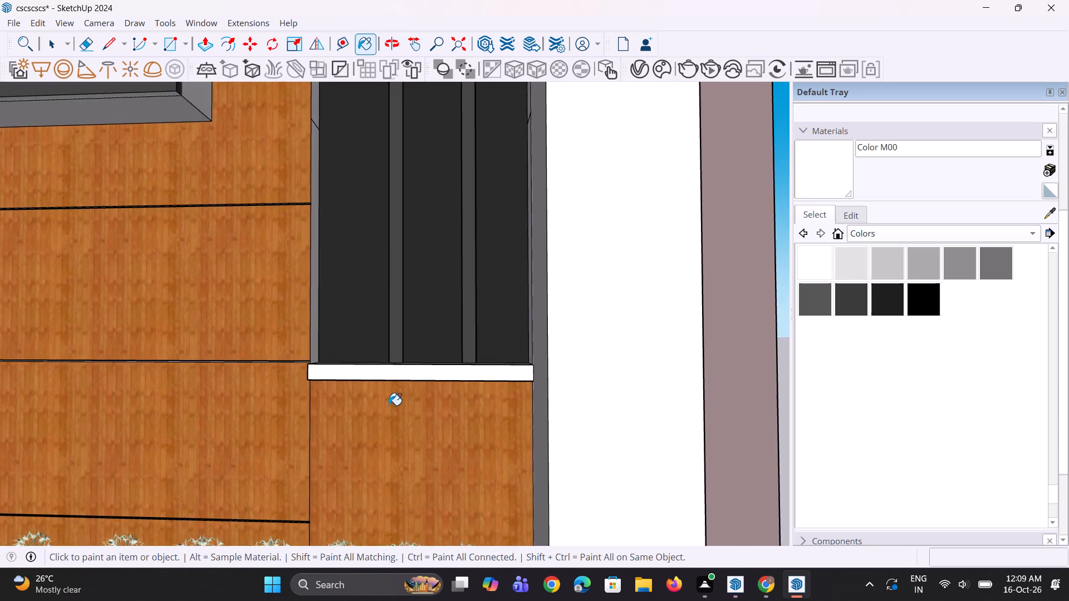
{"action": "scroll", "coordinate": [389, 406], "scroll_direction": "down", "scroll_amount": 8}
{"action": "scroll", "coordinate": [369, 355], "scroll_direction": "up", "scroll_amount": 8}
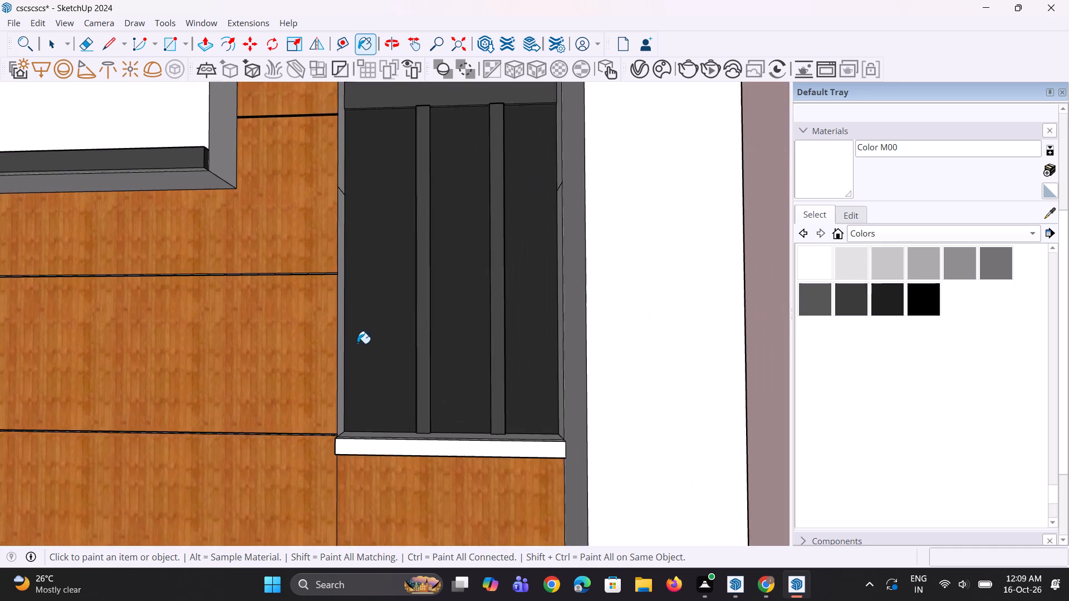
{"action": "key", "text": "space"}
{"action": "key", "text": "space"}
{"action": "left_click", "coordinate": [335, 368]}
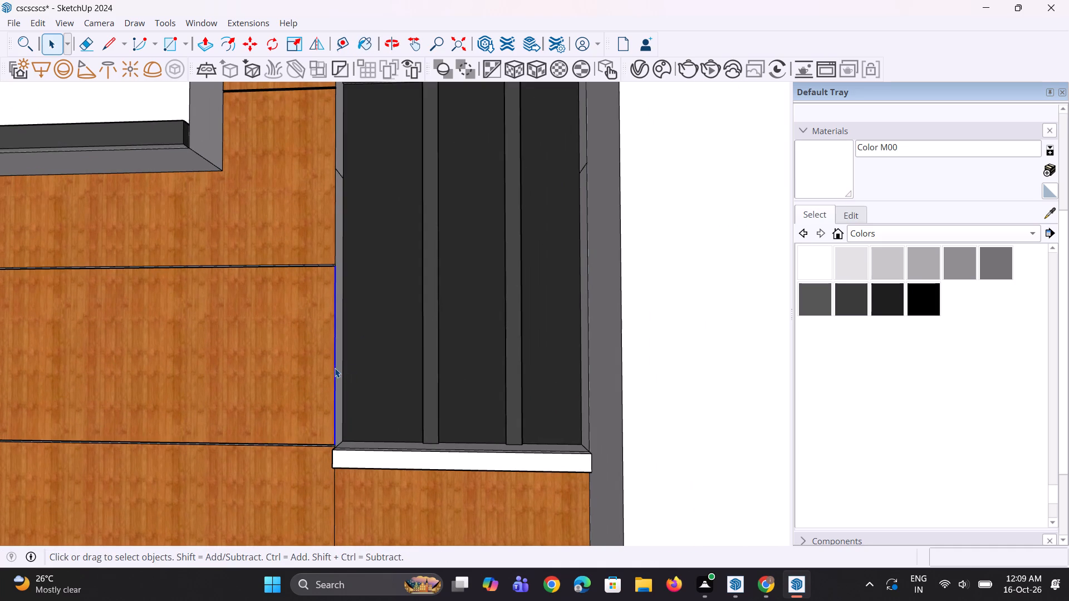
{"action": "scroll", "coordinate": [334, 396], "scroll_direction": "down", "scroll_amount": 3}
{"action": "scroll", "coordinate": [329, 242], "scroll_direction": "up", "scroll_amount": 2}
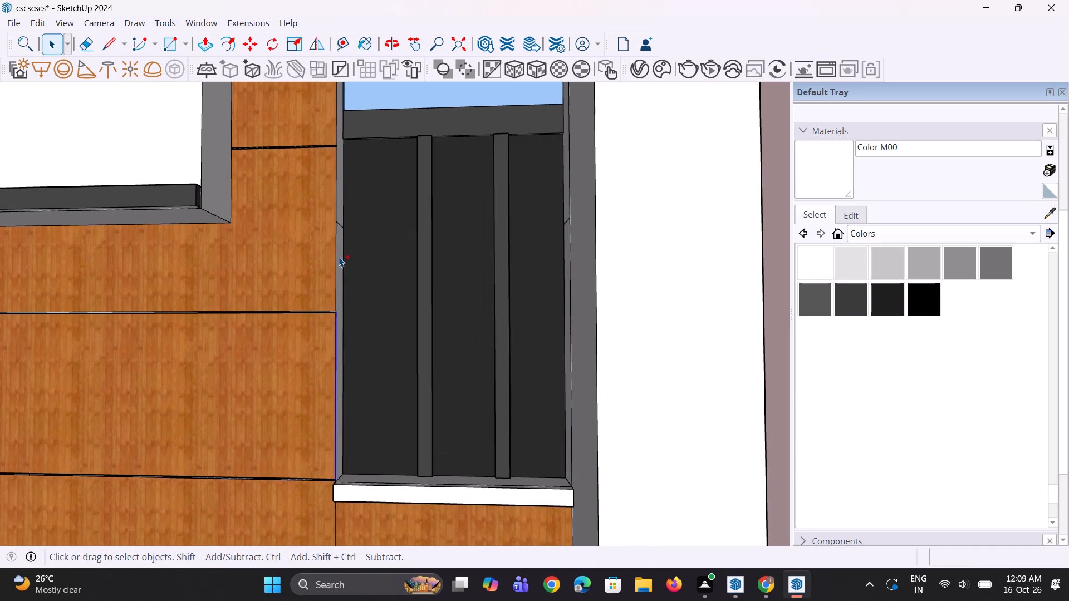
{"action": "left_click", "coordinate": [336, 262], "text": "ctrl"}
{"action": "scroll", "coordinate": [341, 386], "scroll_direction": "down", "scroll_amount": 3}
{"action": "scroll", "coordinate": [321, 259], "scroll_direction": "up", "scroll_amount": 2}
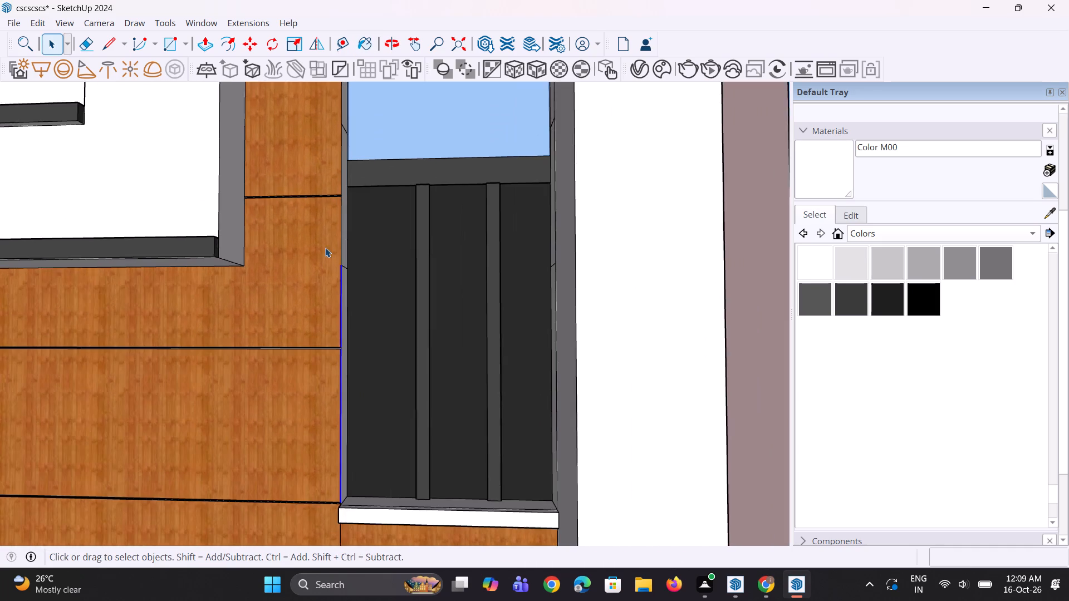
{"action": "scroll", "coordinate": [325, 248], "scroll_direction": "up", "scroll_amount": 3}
Erase the two stray lines crossing the tall window's side reveal next to the wood cladding.
{"action": "middle_click_drag", "start_coordinate": [364, 294], "coordinate": [258, 336]}
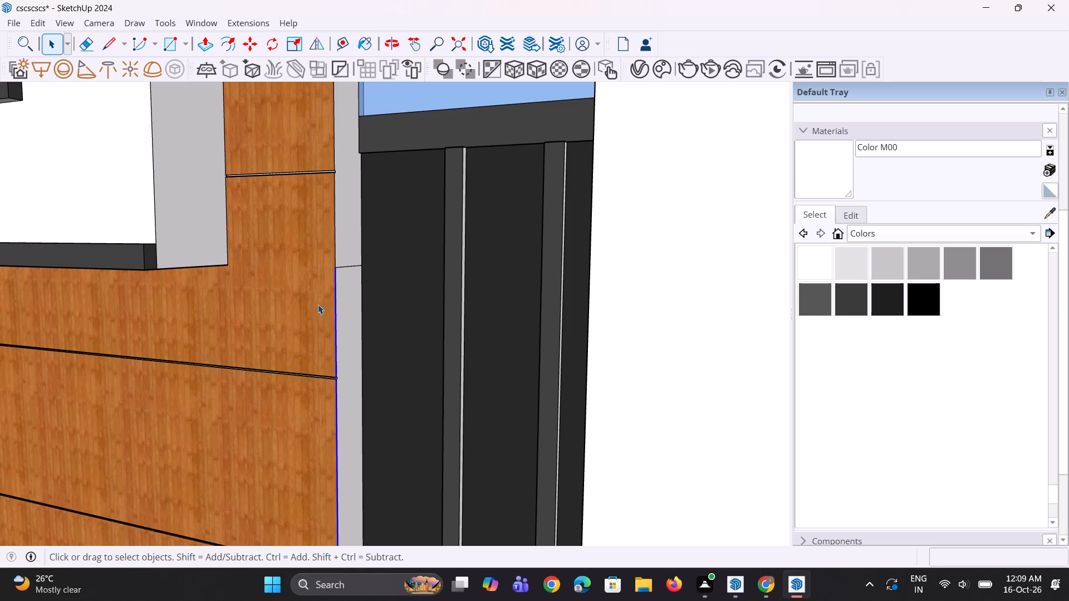
{"action": "key", "text": "e"}
{"action": "left_click", "coordinate": [354, 265]}
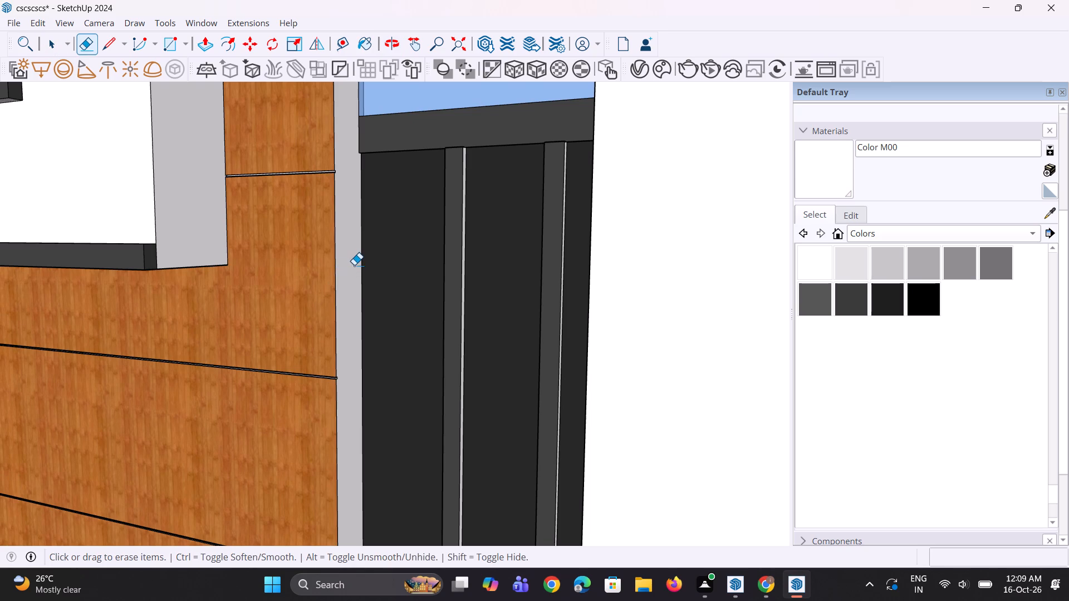
{"action": "scroll", "coordinate": [364, 346], "scroll_direction": "down", "scroll_amount": 4}
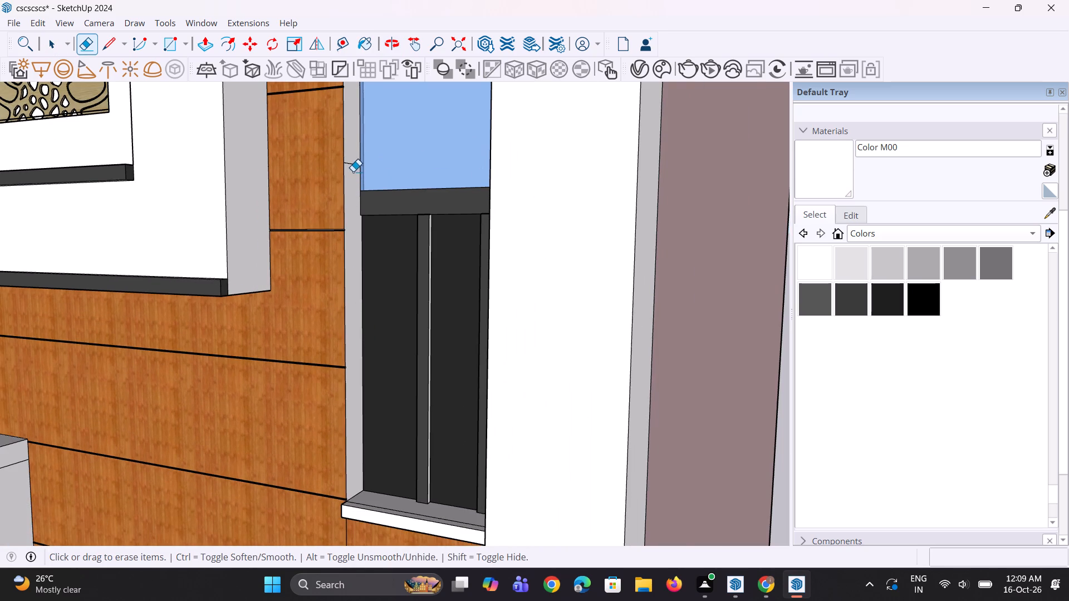
{"action": "left_click", "coordinate": [359, 167]}
{"action": "scroll", "coordinate": [342, 300], "scroll_direction": "down", "scroll_amount": 2}
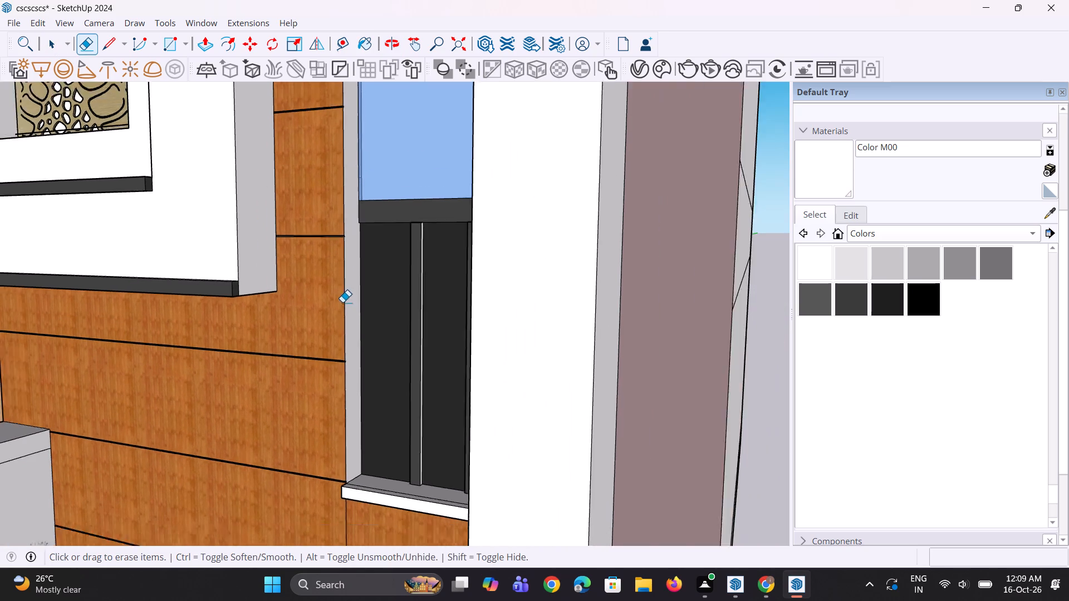
{"action": "scroll", "coordinate": [342, 302], "scroll_direction": "down", "scroll_amount": 2}
{"action": "middle_click_drag", "start_coordinate": [347, 307], "coordinate": [384, 296]}
Copy the three vertical edge segments between the wood cladding and the tall window's side reveal about 1 7/16" onto the cladding.
{"action": "key", "text": "space"}
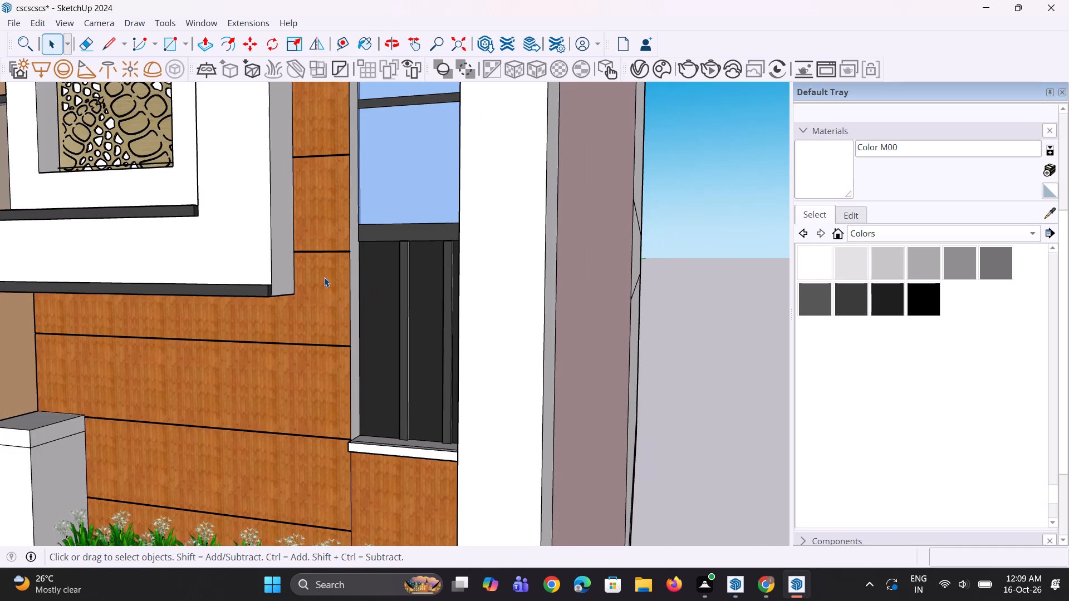
{"action": "scroll", "coordinate": [326, 270], "scroll_direction": "up", "scroll_amount": 3}
{"action": "scroll", "coordinate": [334, 257], "scroll_direction": "down", "scroll_amount": 2}
{"action": "scroll", "coordinate": [336, 253], "scroll_direction": "up", "scroll_amount": 7}
{"action": "left_click", "coordinate": [369, 236]}
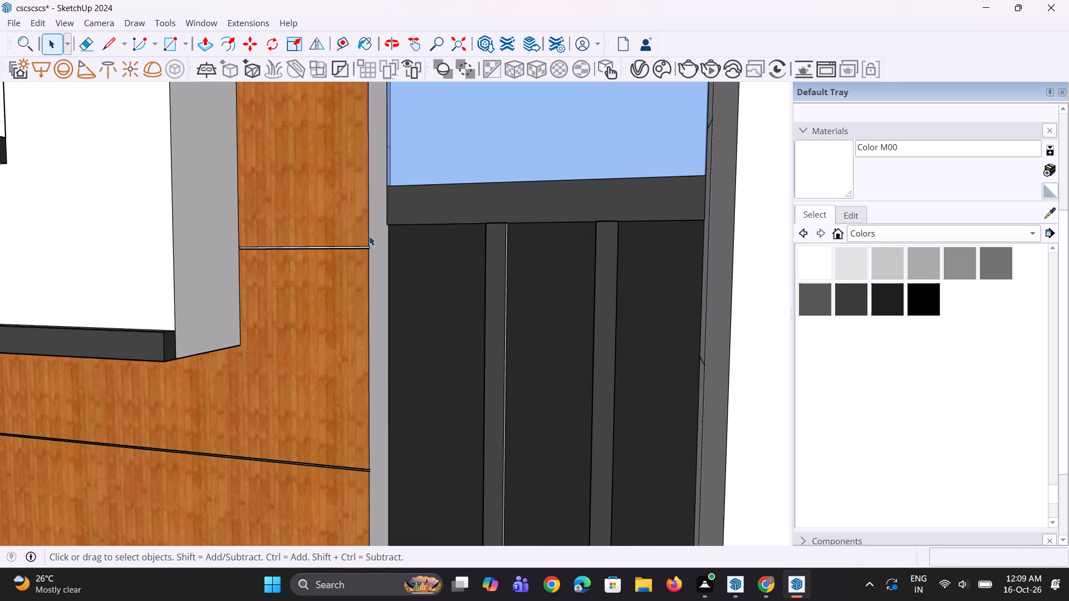
{"action": "scroll", "coordinate": [369, 278], "scroll_direction": "up", "scroll_amount": 3}
{"action": "left_click", "coordinate": [369, 278], "text": "ctrl"}
{"action": "scroll", "coordinate": [369, 286], "scroll_direction": "down", "scroll_amount": 9}
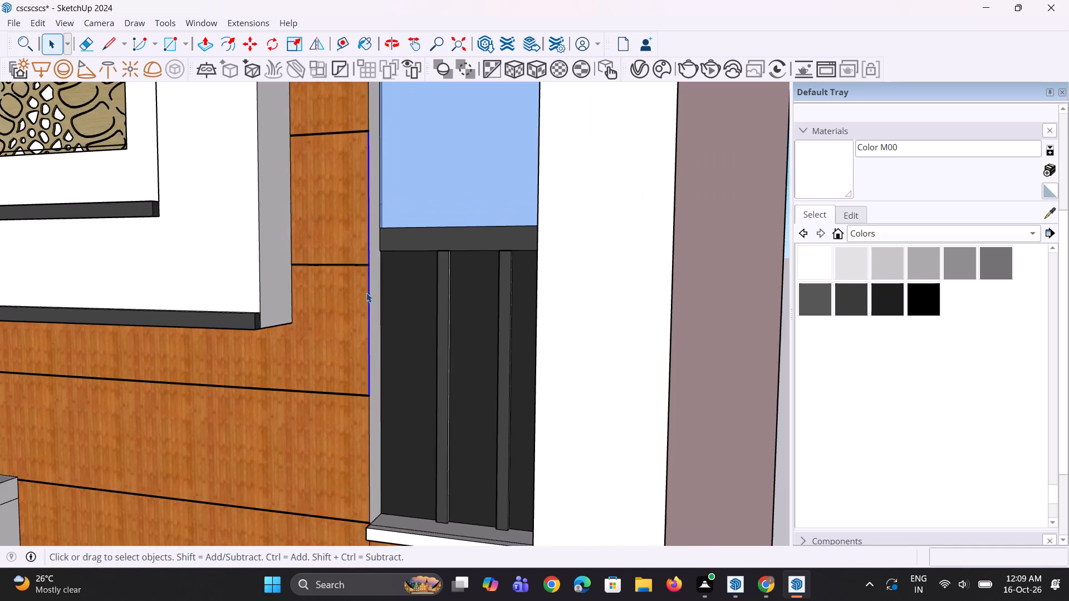
{"action": "scroll", "coordinate": [365, 440], "scroll_direction": "up", "scroll_amount": 6}
{"action": "left_click", "coordinate": [373, 450], "text": "ctrl"}
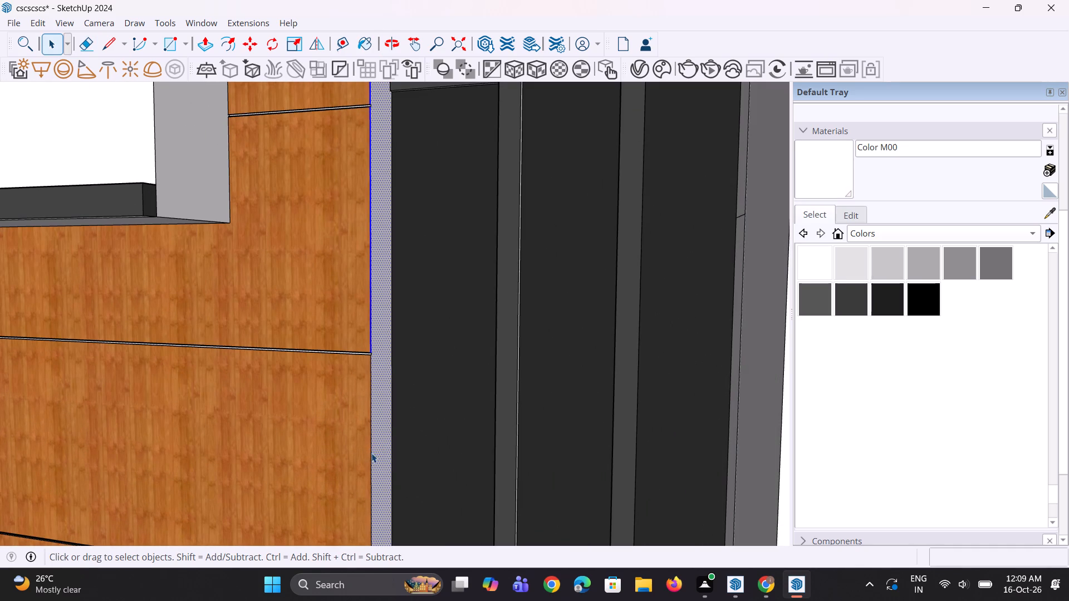
{"action": "left_click", "coordinate": [370, 453]}
{"action": "scroll", "coordinate": [363, 321], "scroll_direction": "up", "scroll_amount": 2}
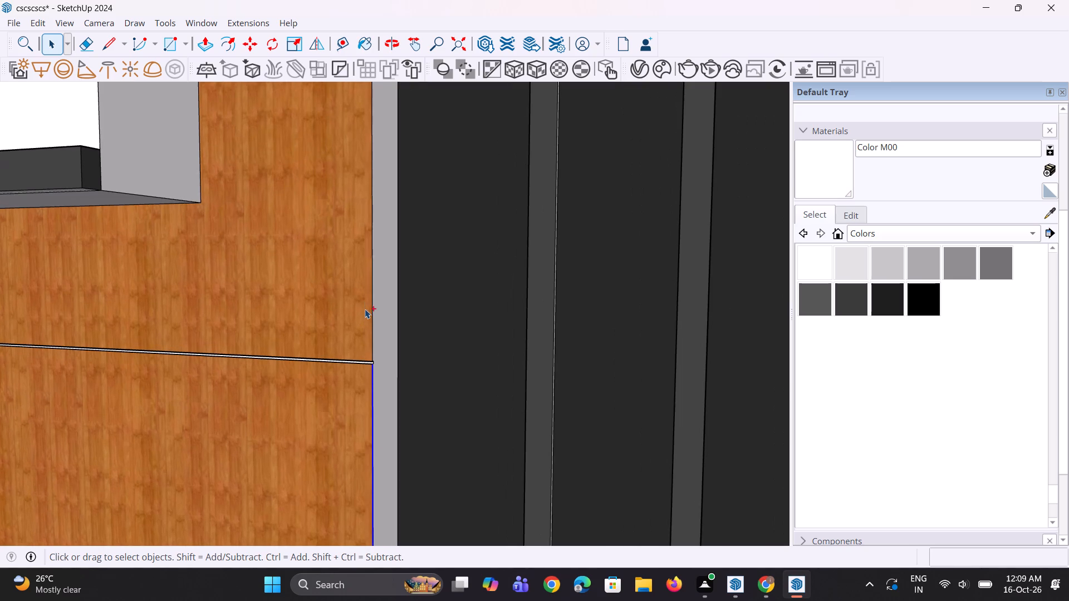
{"action": "left_click", "coordinate": [374, 329], "text": "ctrl"}
{"action": "scroll", "coordinate": [371, 386], "scroll_direction": "down", "scroll_amount": 3}
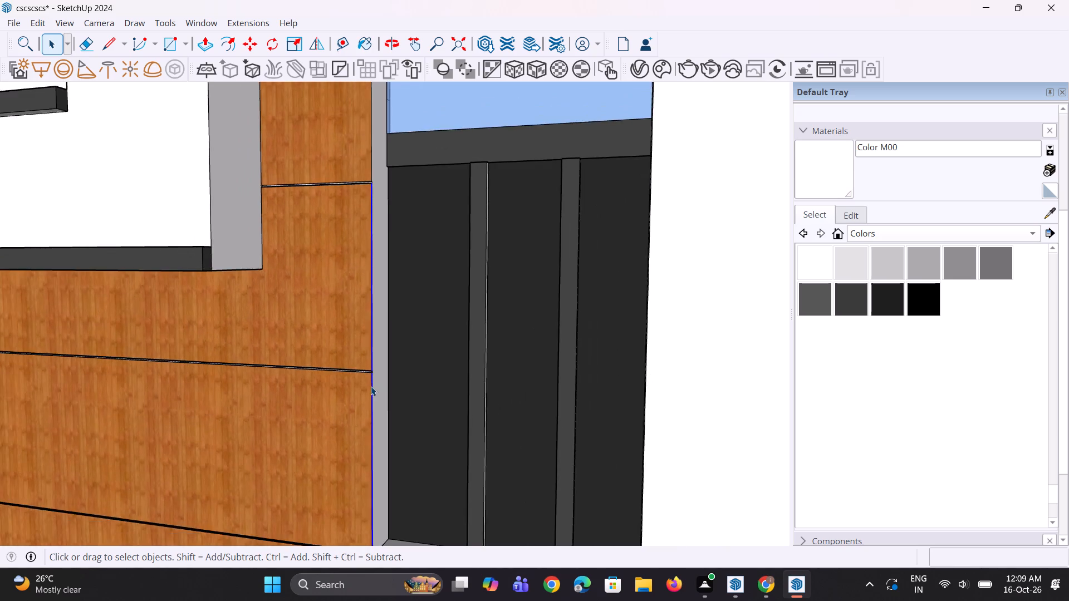
{"action": "scroll", "coordinate": [371, 386], "scroll_direction": "down", "scroll_amount": 5}
{"action": "scroll", "coordinate": [365, 203], "scroll_direction": "up", "scroll_amount": 12}
{"action": "left_click", "coordinate": [357, 200], "text": "ctrl"}
{"action": "scroll", "coordinate": [350, 315], "scroll_direction": "down", "scroll_amount": 2}
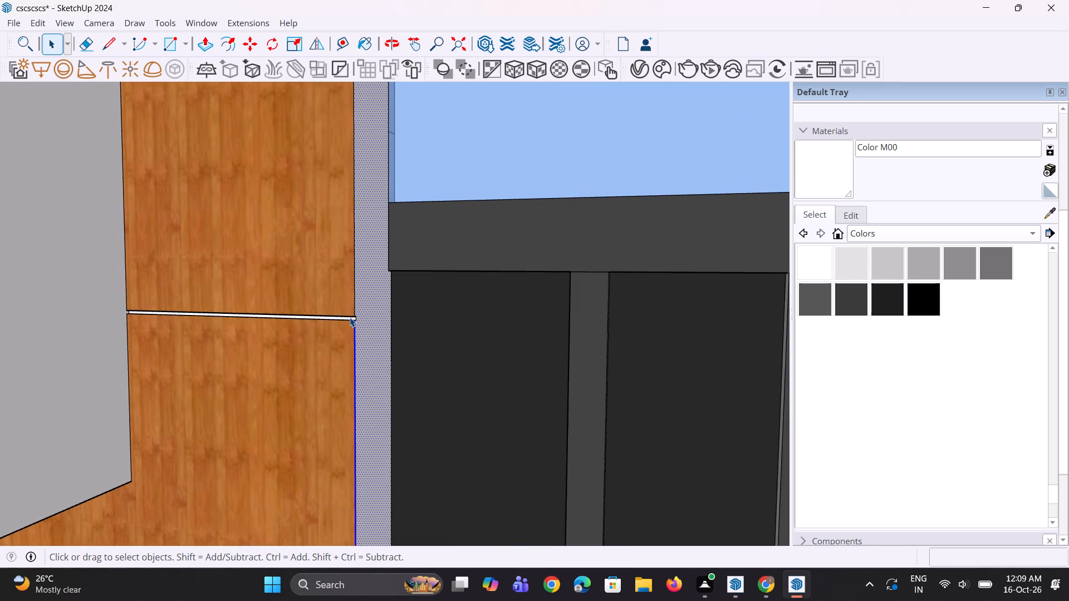
{"action": "scroll", "coordinate": [350, 317], "scroll_direction": "down", "scroll_amount": 1}
{"action": "scroll", "coordinate": [355, 300], "scroll_direction": "up", "scroll_amount": 2}
{"action": "left_click", "coordinate": [355, 299]}
{"action": "scroll", "coordinate": [359, 341], "scroll_direction": "up", "scroll_amount": 2}
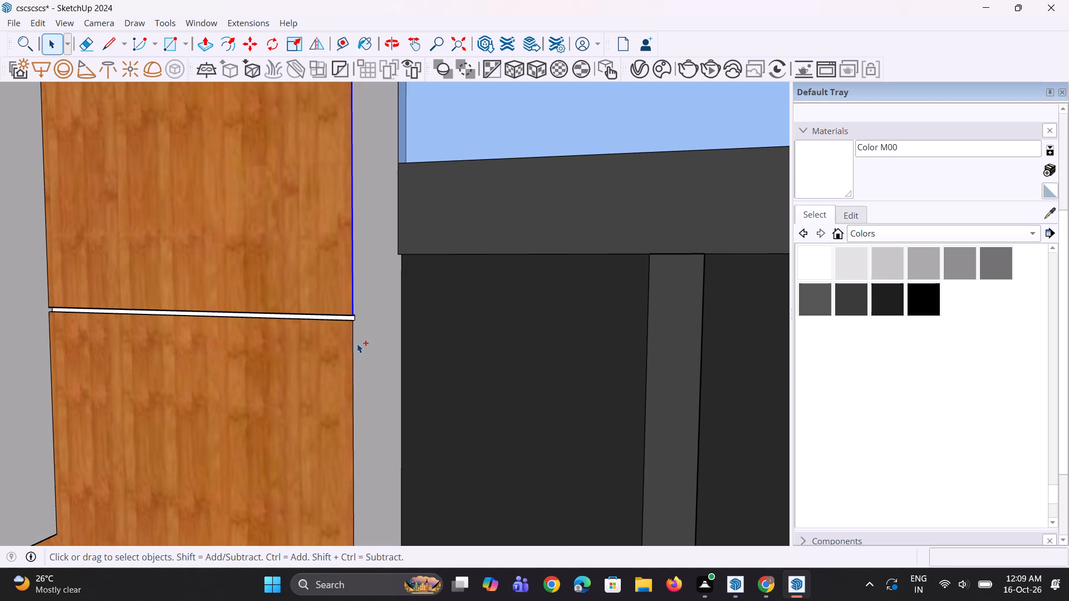
{"action": "left_click", "coordinate": [352, 339], "text": "ctrl"}
{"action": "scroll", "coordinate": [357, 318], "scroll_direction": "down", "scroll_amount": 5}
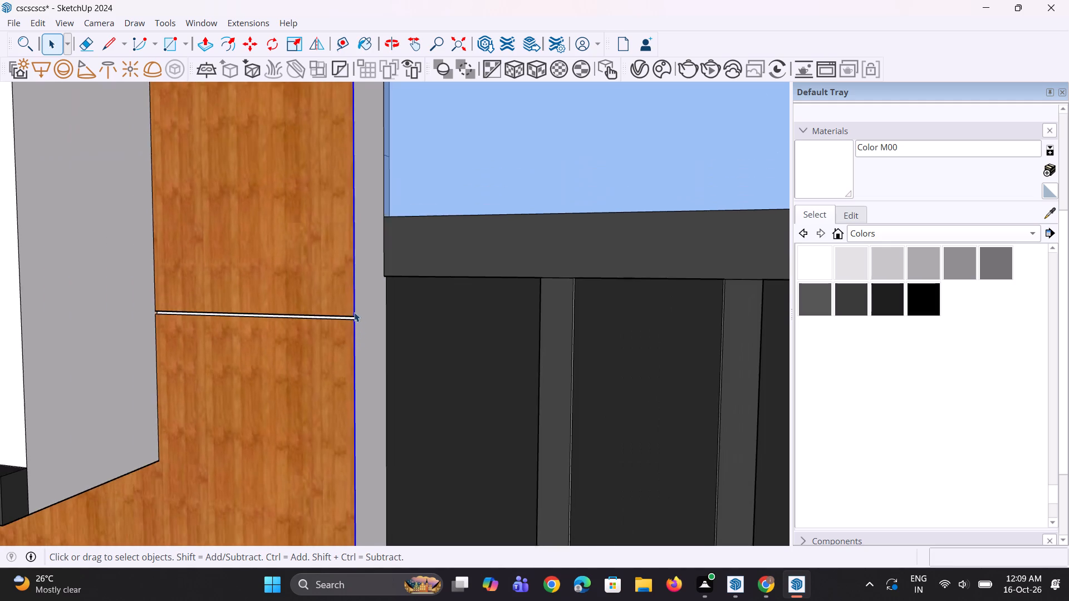
{"action": "scroll", "coordinate": [336, 298], "scroll_direction": "down", "scroll_amount": 10}
{"action": "scroll", "coordinate": [335, 444], "scroll_direction": "up", "scroll_amount": 8}
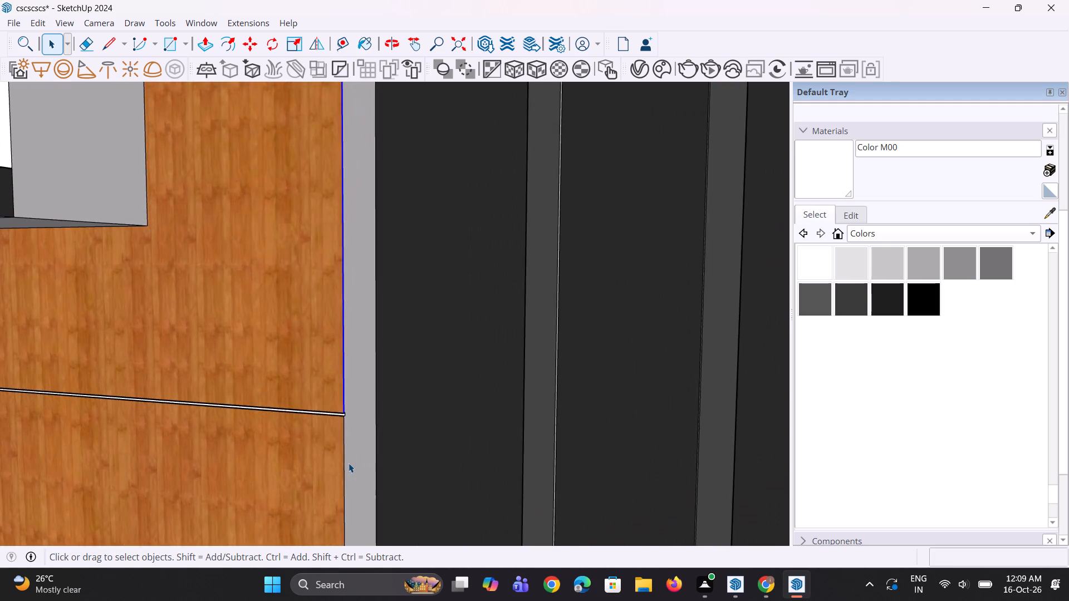
{"action": "scroll", "coordinate": [349, 463], "scroll_direction": "up", "scroll_amount": 12}
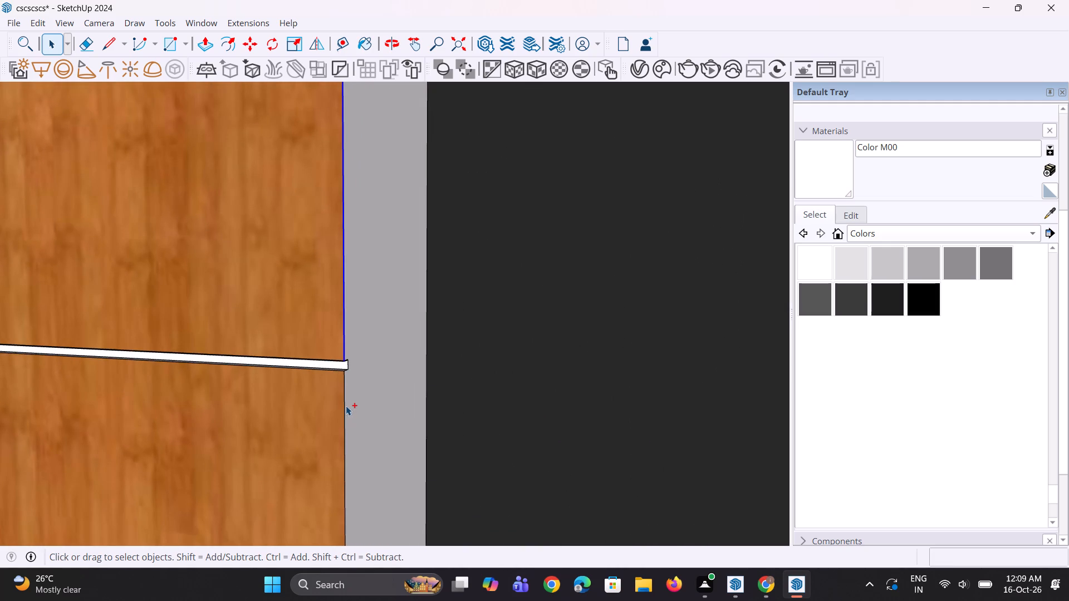
{"action": "left_click", "coordinate": [346, 406], "text": "ctrl"}
{"action": "key", "text": "m"}
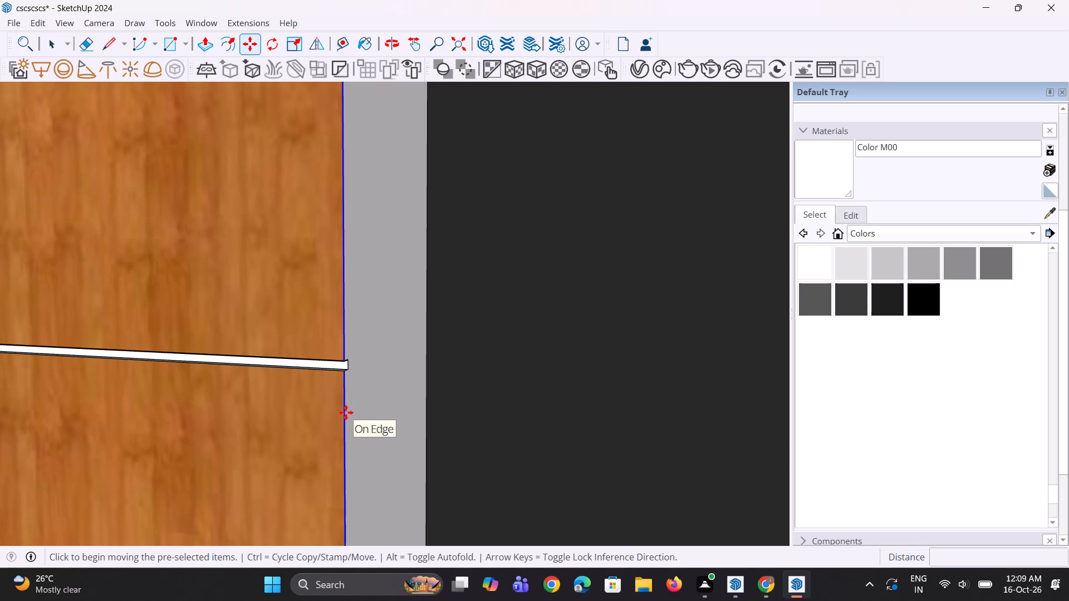
{"action": "left_click", "coordinate": [342, 376]}
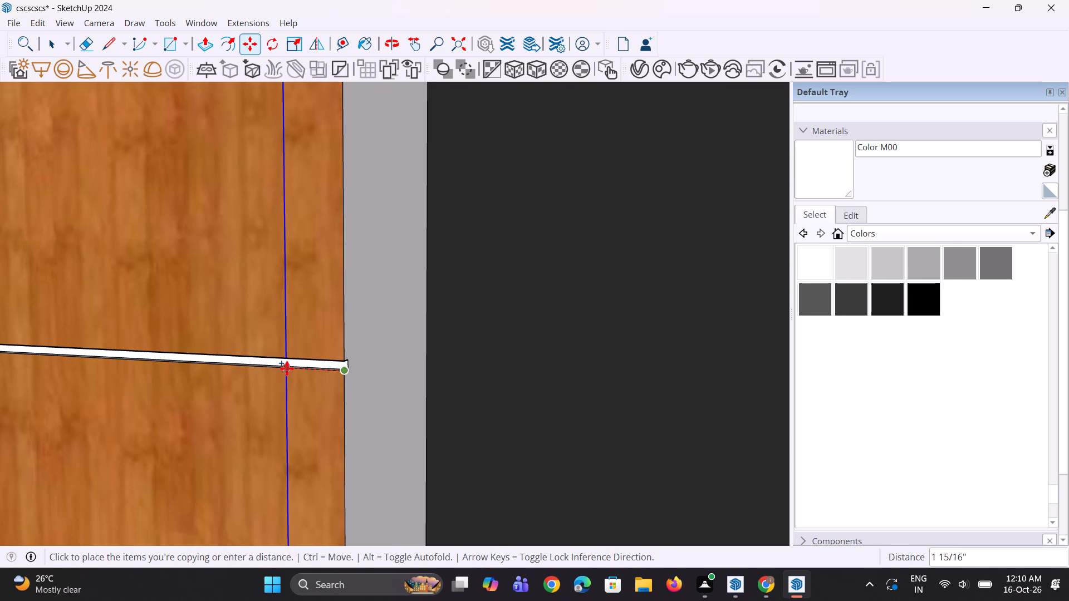
{"action": "left_click", "coordinate": [301, 372]}
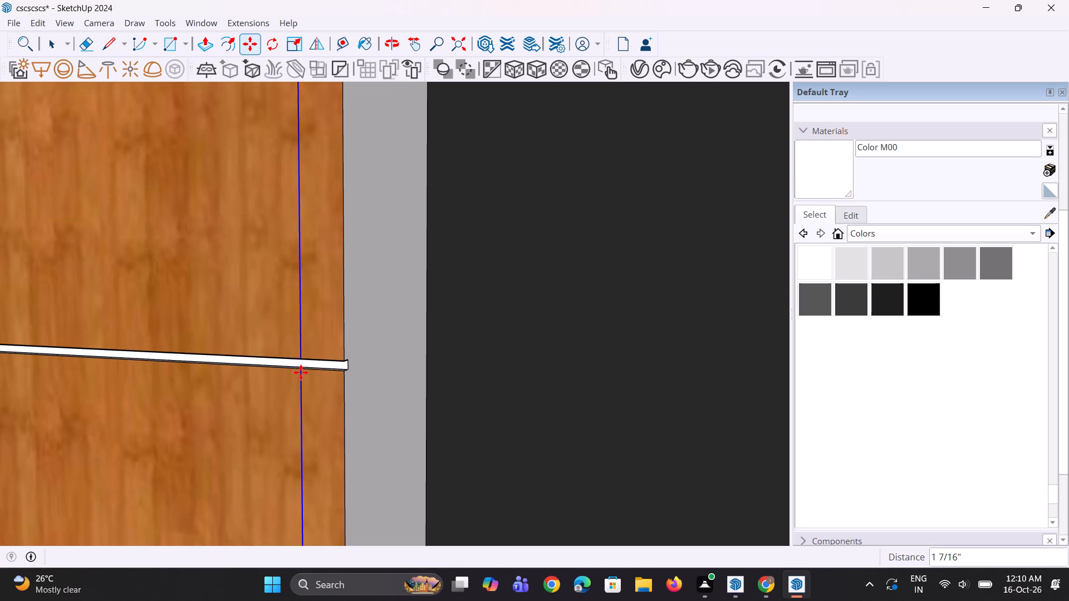
Push/Pull the three narrow vertical cladding strips beside the tall window outward 2 1/16" as projecting side trim.
{"action": "scroll", "coordinate": [335, 407], "scroll_direction": "down", "scroll_amount": 10}
{"action": "scroll", "coordinate": [339, 363], "scroll_direction": "down", "scroll_amount": 4}
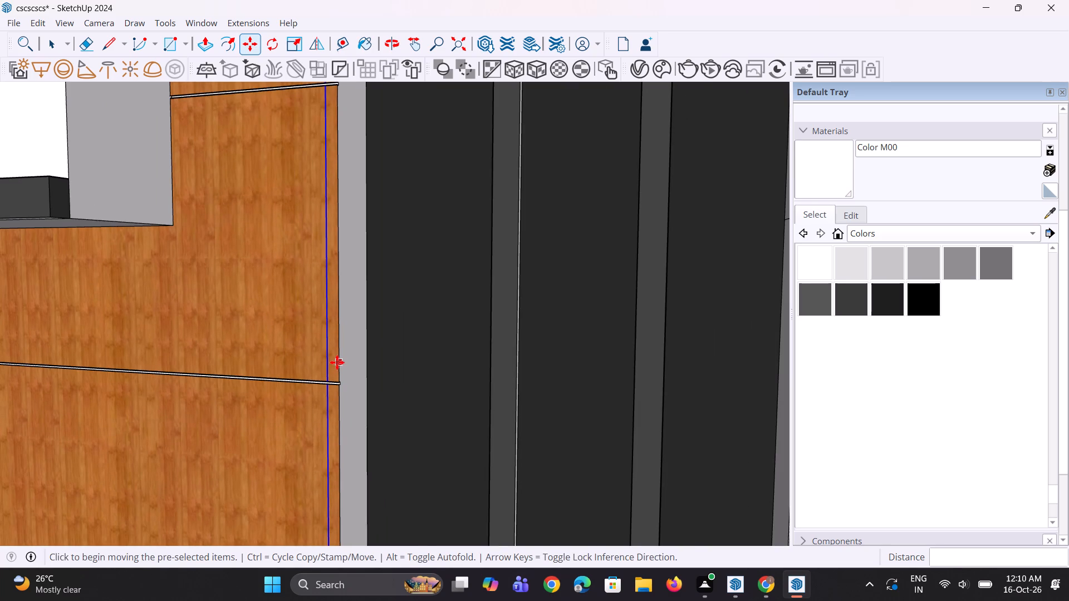
{"action": "key", "text": "p"}
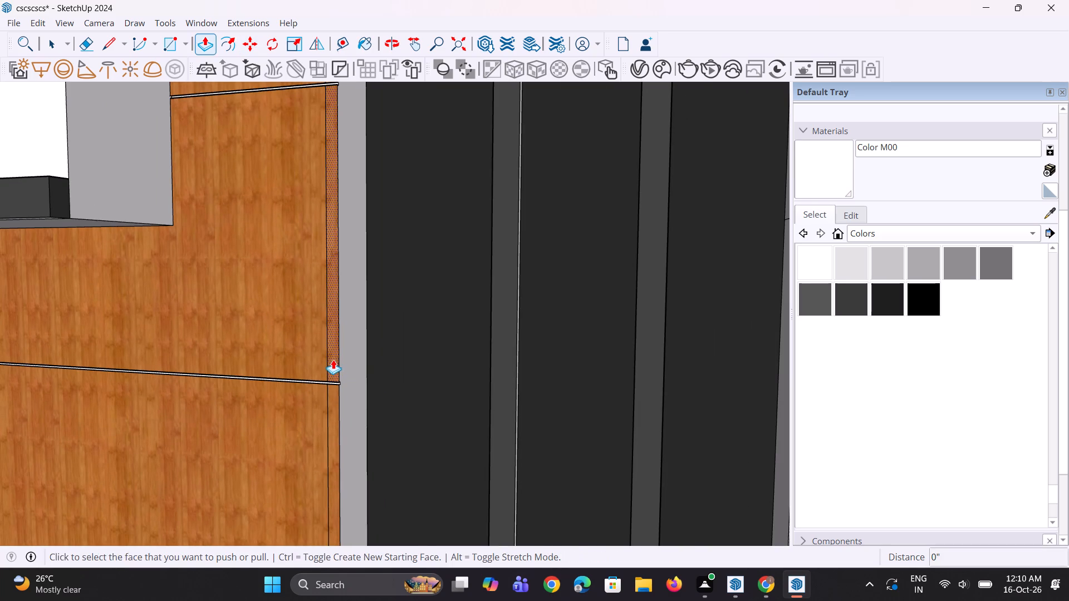
{"action": "left_click", "coordinate": [331, 358]}
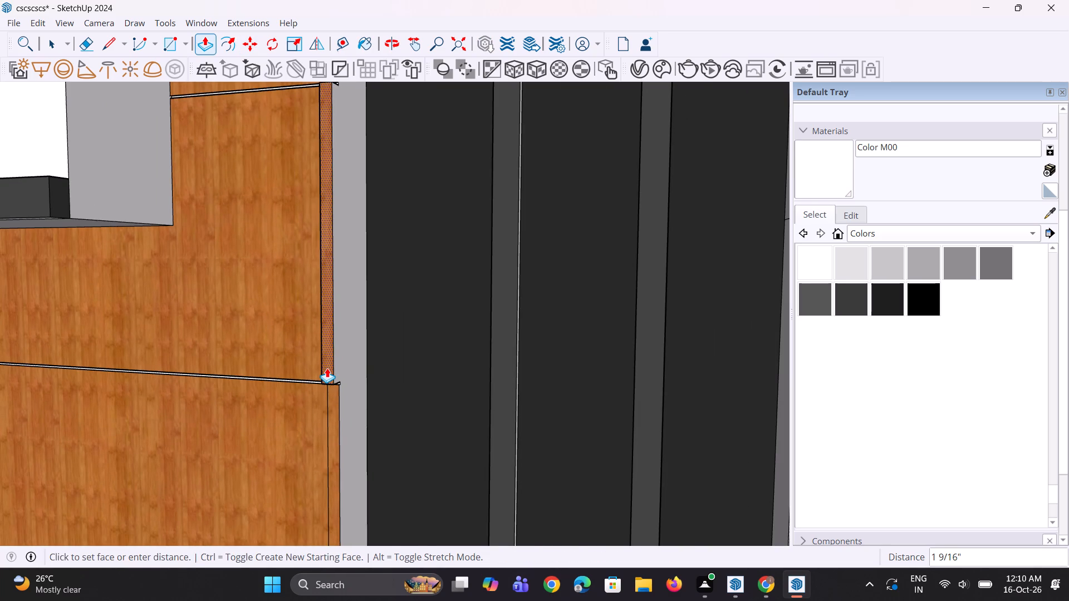
{"action": "left_click", "coordinate": [325, 367]}
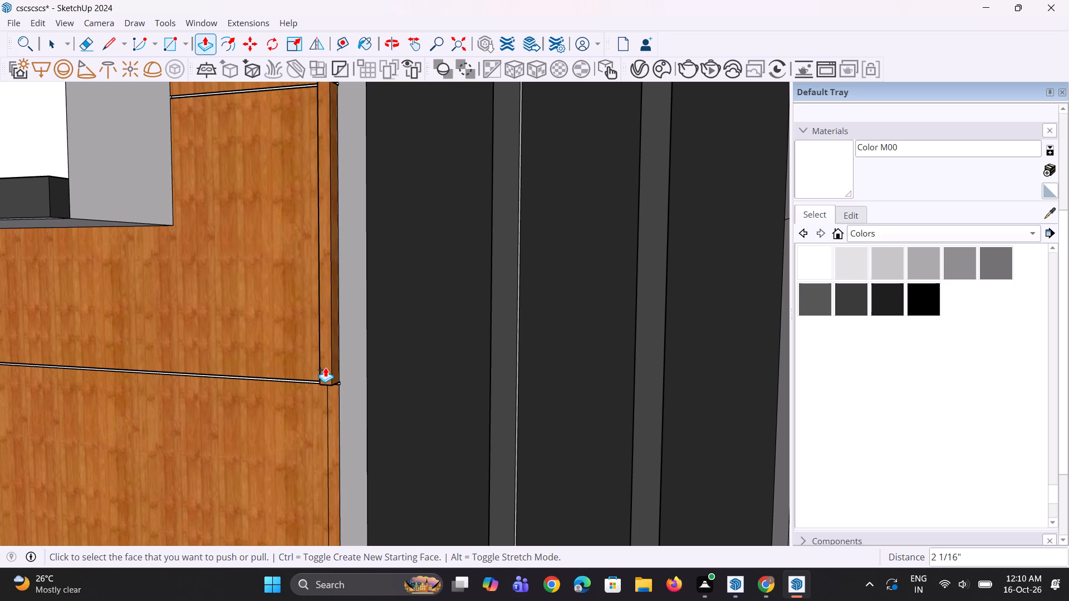
{"action": "double_click", "coordinate": [330, 391]}
{"action": "scroll", "coordinate": [316, 381], "scroll_direction": "down", "scroll_amount": 7}
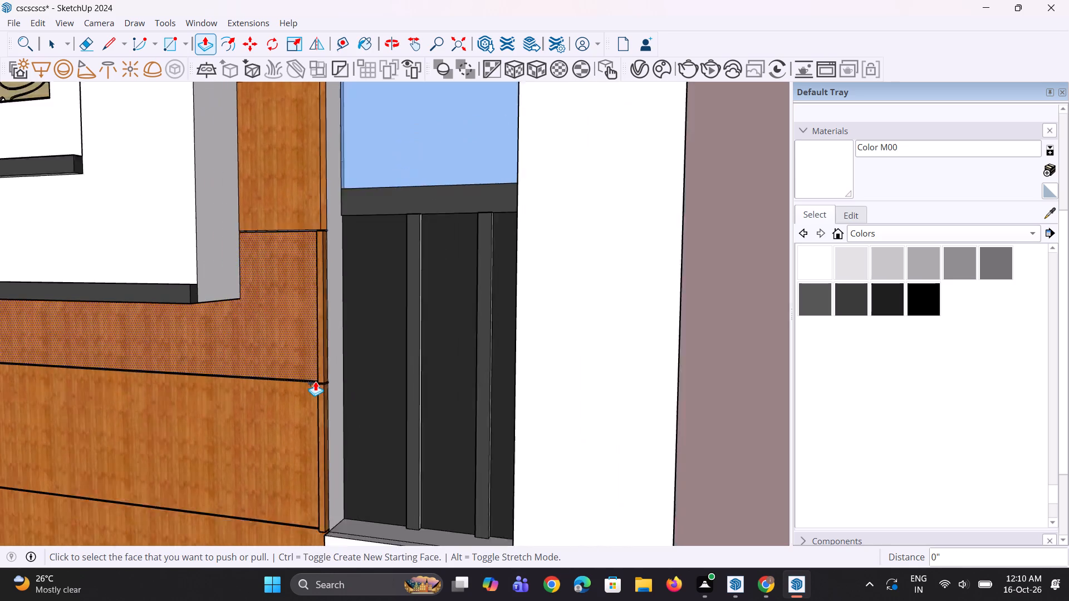
{"action": "scroll", "coordinate": [315, 381], "scroll_direction": "down", "scroll_amount": 2}
{"action": "scroll", "coordinate": [325, 209], "scroll_direction": "up", "scroll_amount": 1}
{"action": "double_click", "coordinate": [321, 222]}
Paint the front and both side faces of the two upper side trim segments with Color M00.
{"action": "scroll", "coordinate": [320, 262], "scroll_direction": "up", "scroll_amount": 3}
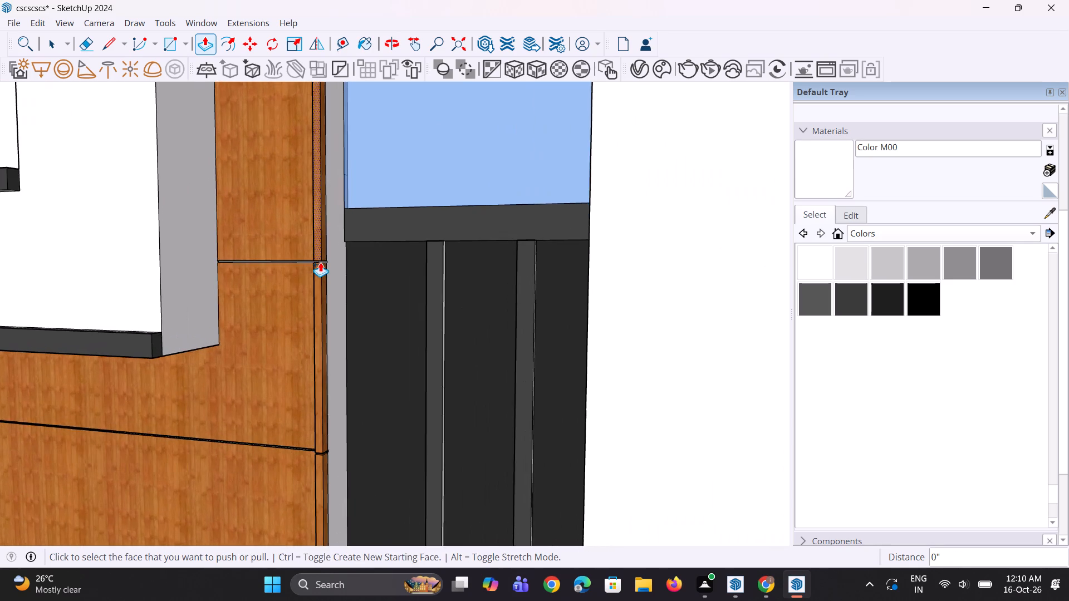
{"action": "scroll", "coordinate": [320, 262], "scroll_direction": "up", "scroll_amount": 19}
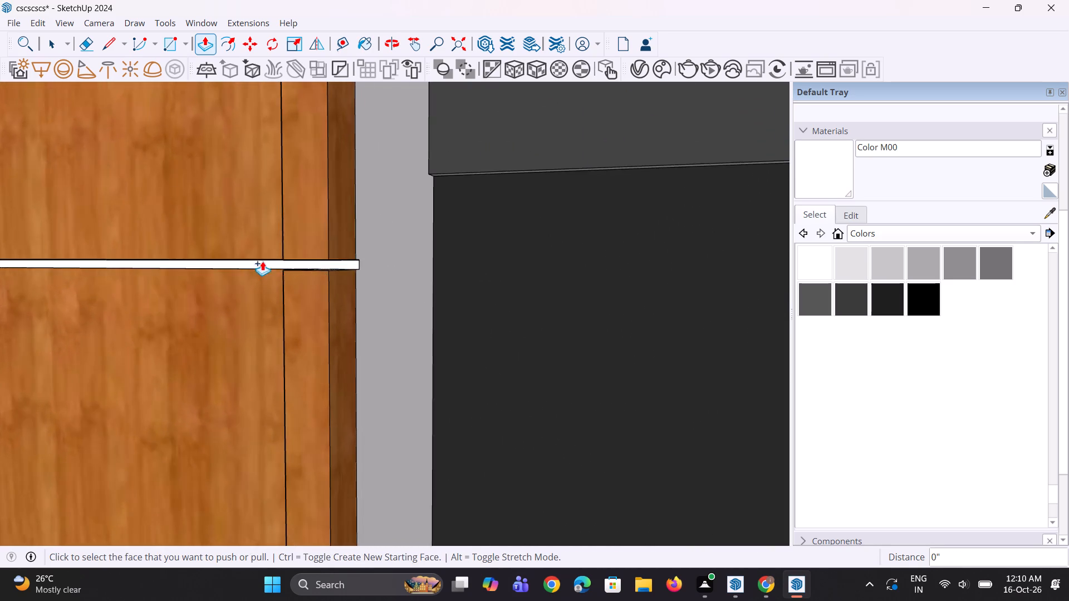
{"action": "scroll", "coordinate": [262, 261], "scroll_direction": "up", "scroll_amount": 6}
{"action": "middle_click_drag", "start_coordinate": [284, 268], "coordinate": [415, 269]}
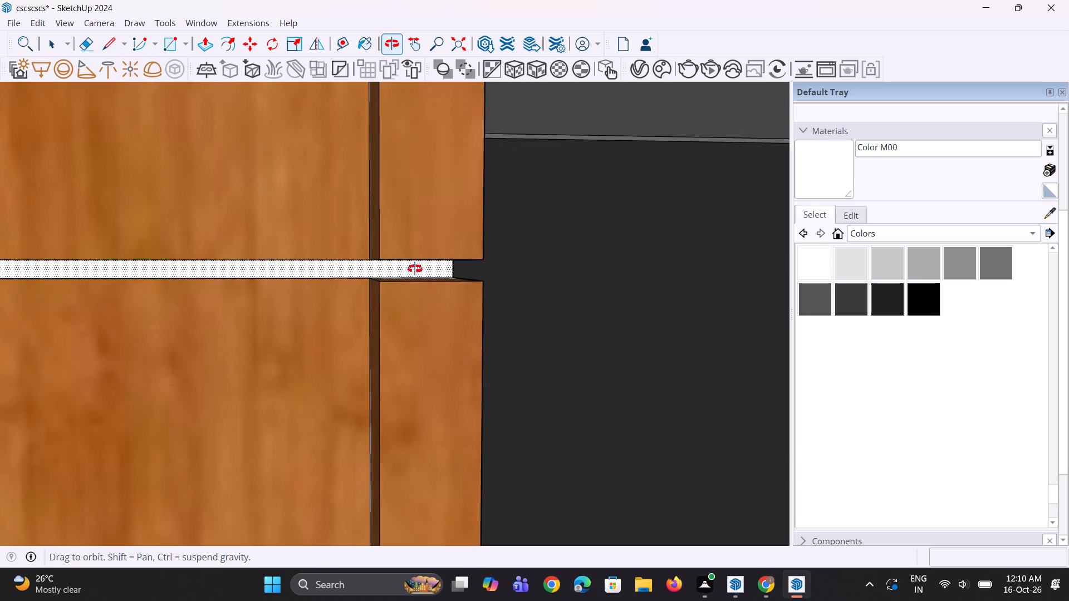
{"action": "middle_click_drag", "start_coordinate": [415, 269], "coordinate": [428, 269]}
{"action": "scroll", "coordinate": [399, 270], "scroll_direction": "up", "scroll_amount": 4}
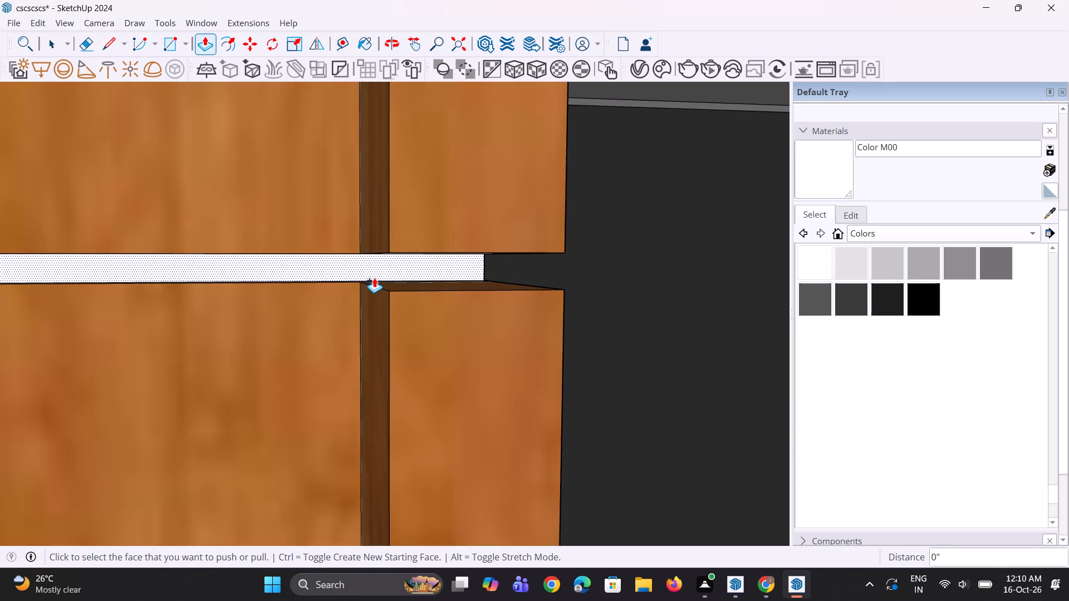
{"action": "scroll", "coordinate": [374, 282], "scroll_direction": "down", "scroll_amount": 9}
{"action": "left_click", "coordinate": [820, 259]}
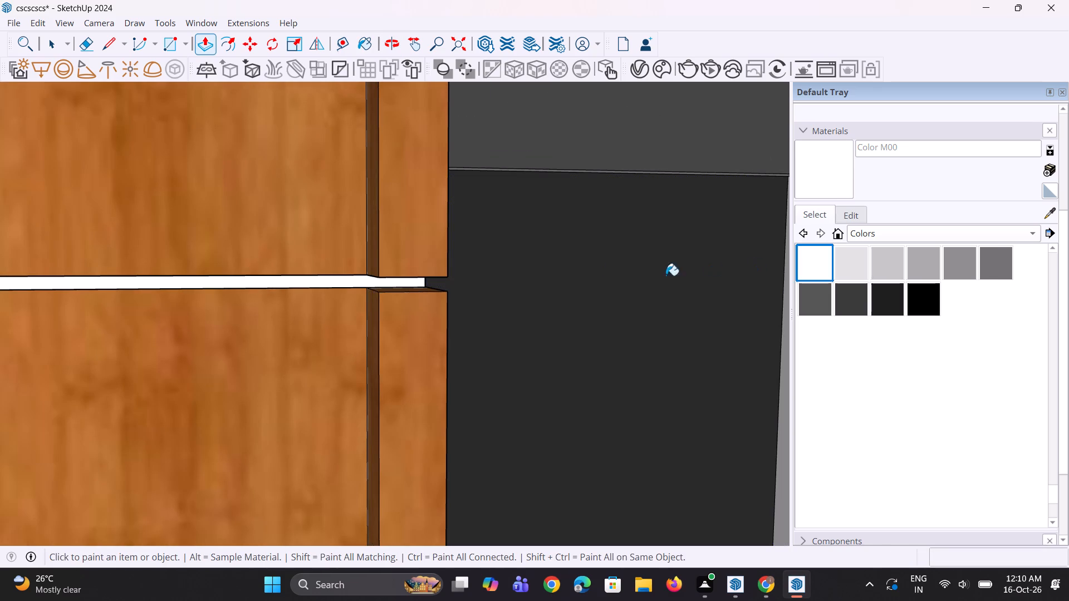
{"action": "left_click", "coordinate": [403, 247]}
{"action": "left_click", "coordinate": [374, 240]}
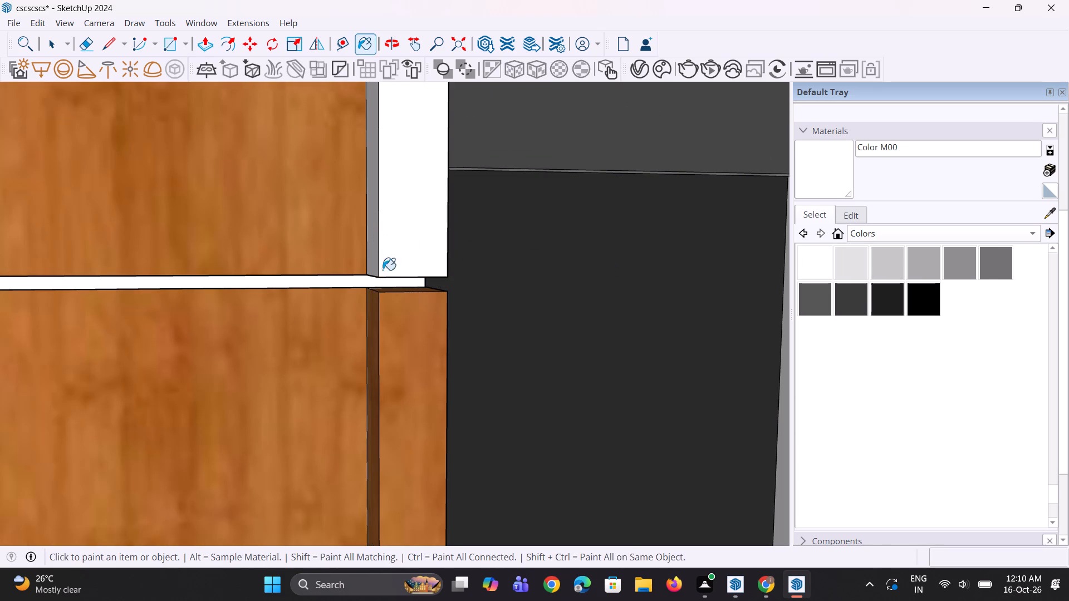
{"action": "left_click", "coordinate": [408, 356]}
{"action": "left_click", "coordinate": [371, 356]}
{"action": "middle_click_drag", "start_coordinate": [400, 367], "coordinate": [271, 341]}
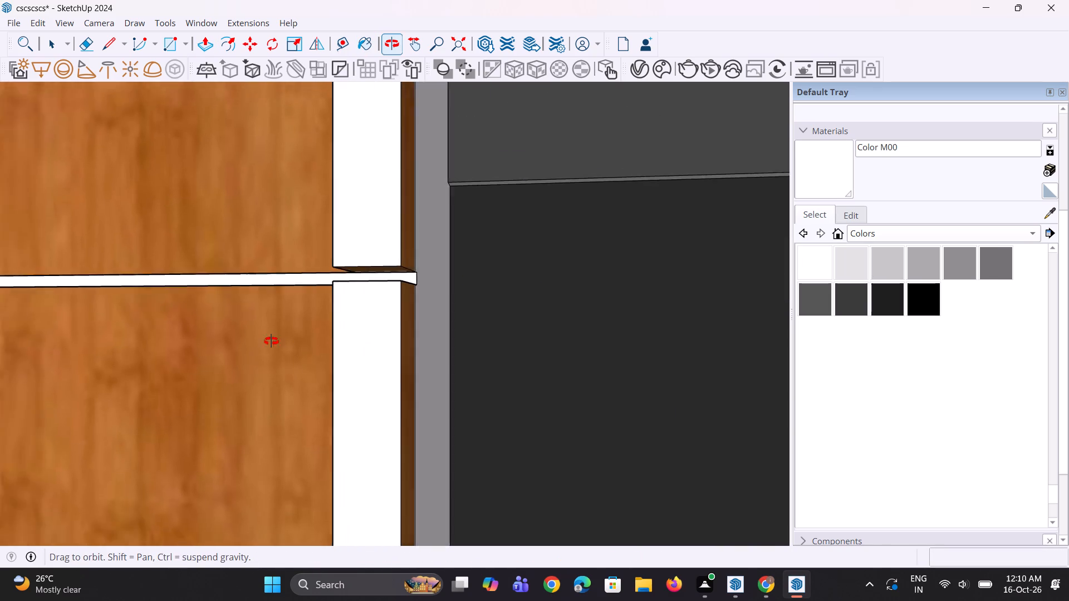
{"action": "middle_click_drag", "start_coordinate": [271, 341], "coordinate": [194, 333]}
{"action": "scroll", "coordinate": [342, 251], "scroll_direction": "up", "scroll_amount": 1}
{"action": "left_click", "coordinate": [355, 232]}
{"action": "left_click", "coordinate": [365, 311]}
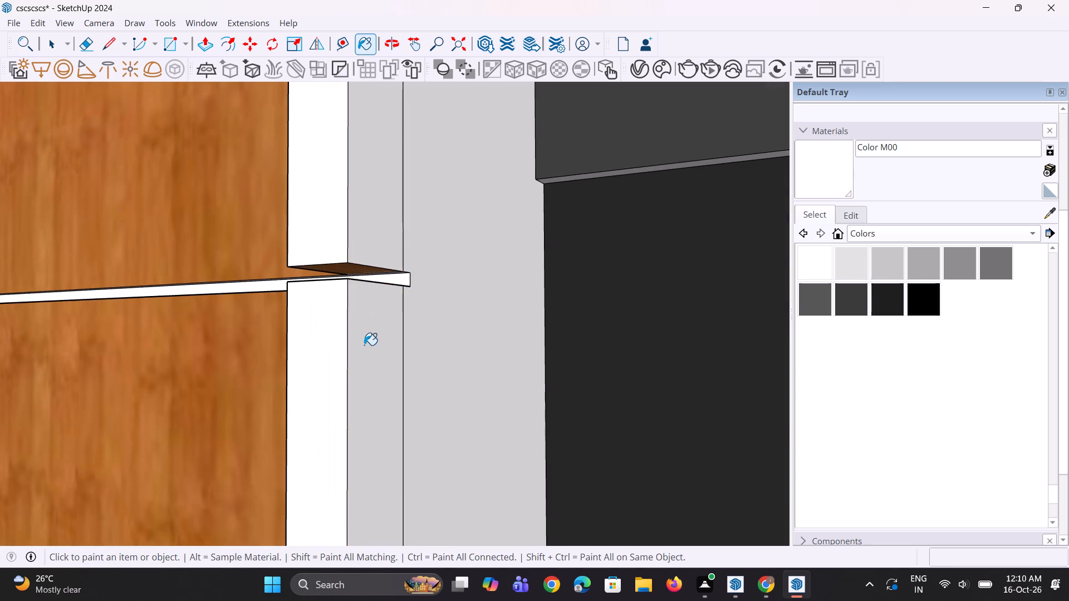
Paint the front and both side faces of the lowest side trim segment with Color M00.
{"action": "scroll", "coordinate": [364, 324], "scroll_direction": "down", "scroll_amount": 11}
{"action": "scroll", "coordinate": [349, 274], "scroll_direction": "down", "scroll_amount": 15}
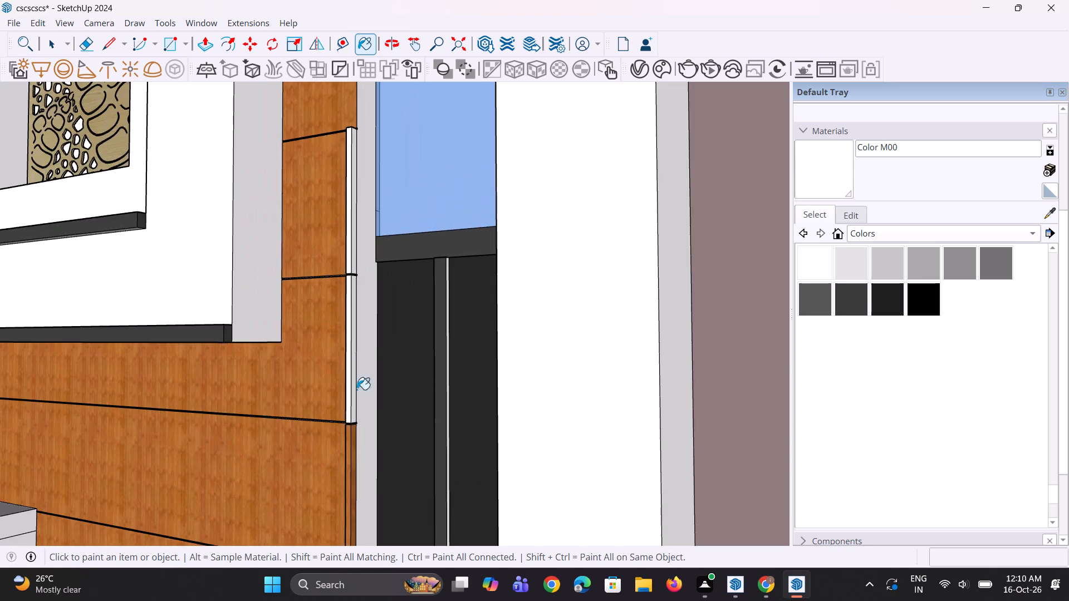
{"action": "scroll", "coordinate": [365, 437], "scroll_direction": "up", "scroll_amount": 6}
{"action": "left_click", "coordinate": [340, 457]}
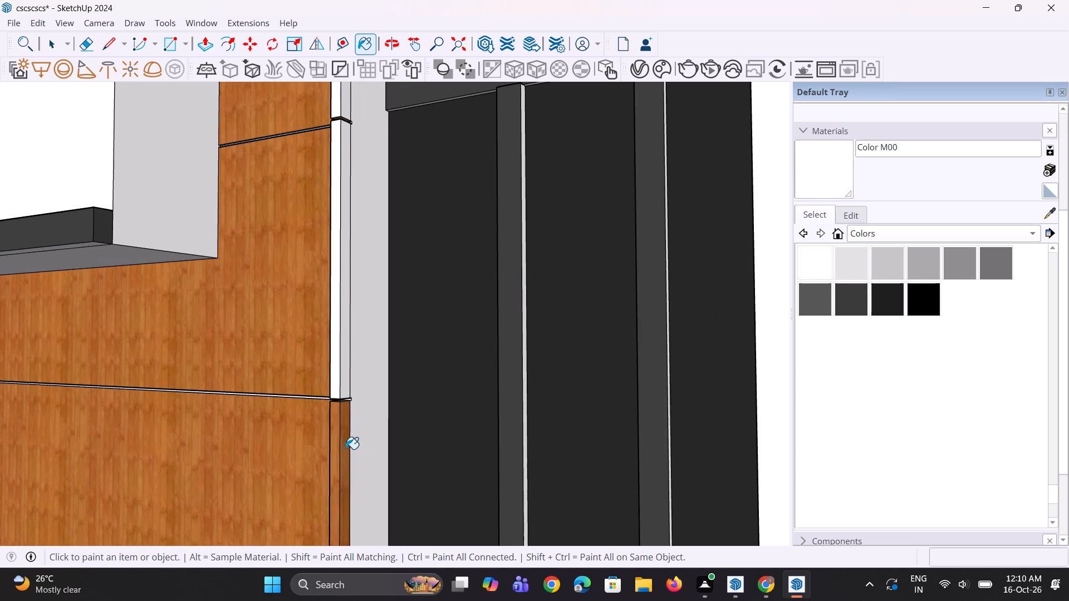
{"action": "left_click", "coordinate": [346, 449]}
{"action": "left_click", "coordinate": [333, 444]}
{"action": "middle_click_drag", "start_coordinate": [326, 443], "coordinate": [589, 454]}
{"action": "scroll", "coordinate": [383, 433], "scroll_direction": "up", "scroll_amount": 6}
{"action": "left_click", "coordinate": [350, 415]}
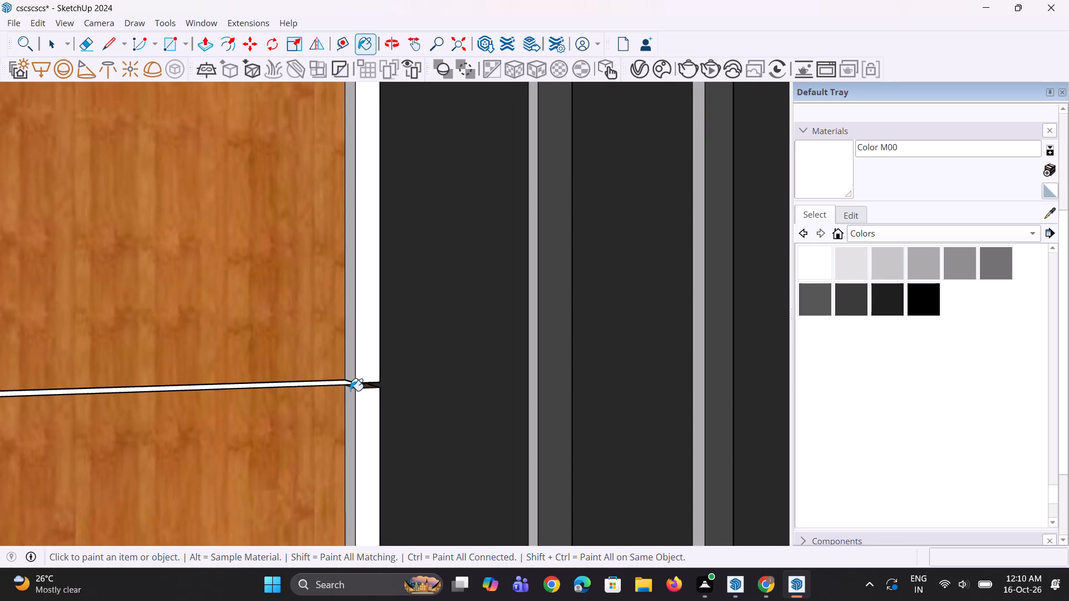
Draw a vertical line about 5/16" long across the lower cladding groove, aligned with the side trim's outer edge.
{"action": "scroll", "coordinate": [350, 388], "scroll_direction": "up", "scroll_amount": 13}
{"action": "middle_click_drag", "start_coordinate": [348, 381], "coordinate": [353, 334]}
{"action": "scroll", "coordinate": [320, 368], "scroll_direction": "up", "scroll_amount": 6}
{"action": "key", "text": "l"}
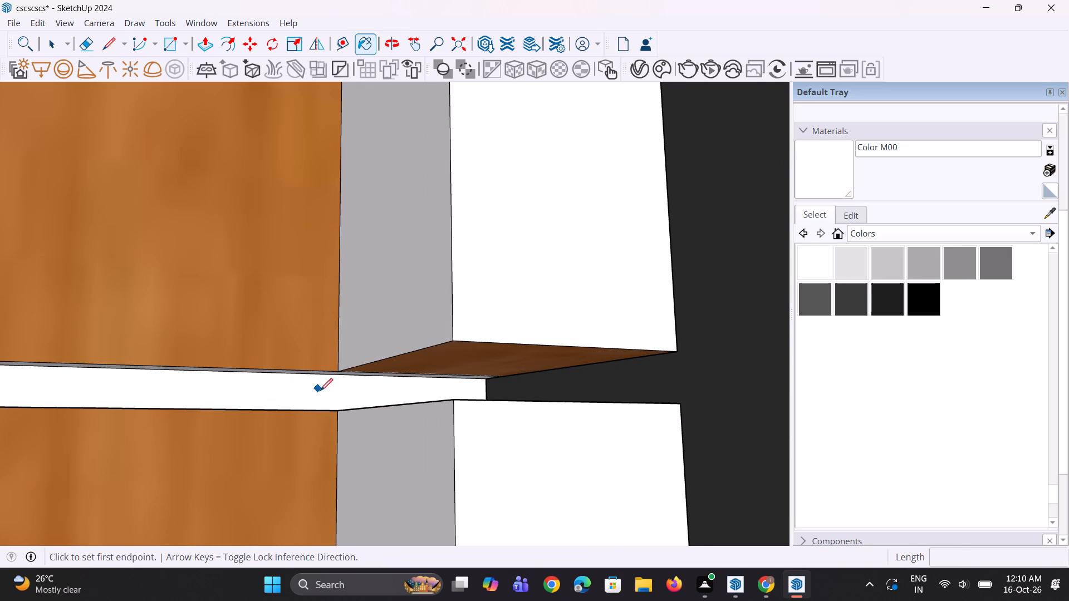
{"action": "scroll", "coordinate": [321, 392], "scroll_direction": "up", "scroll_amount": 2}
{"action": "left_click", "coordinate": [341, 416]}
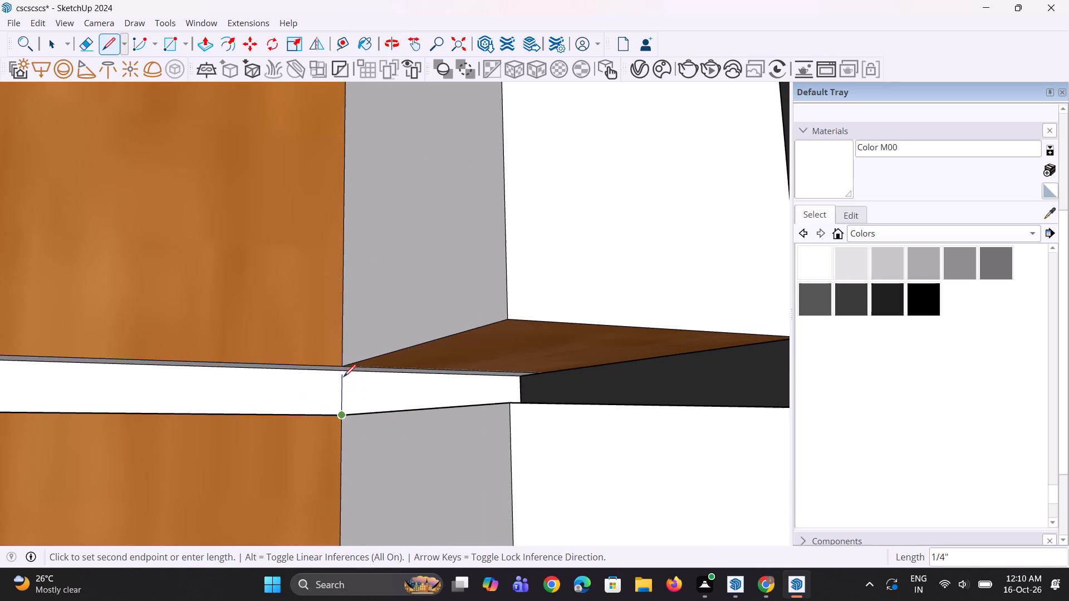
{"action": "left_click", "coordinate": [344, 372]}
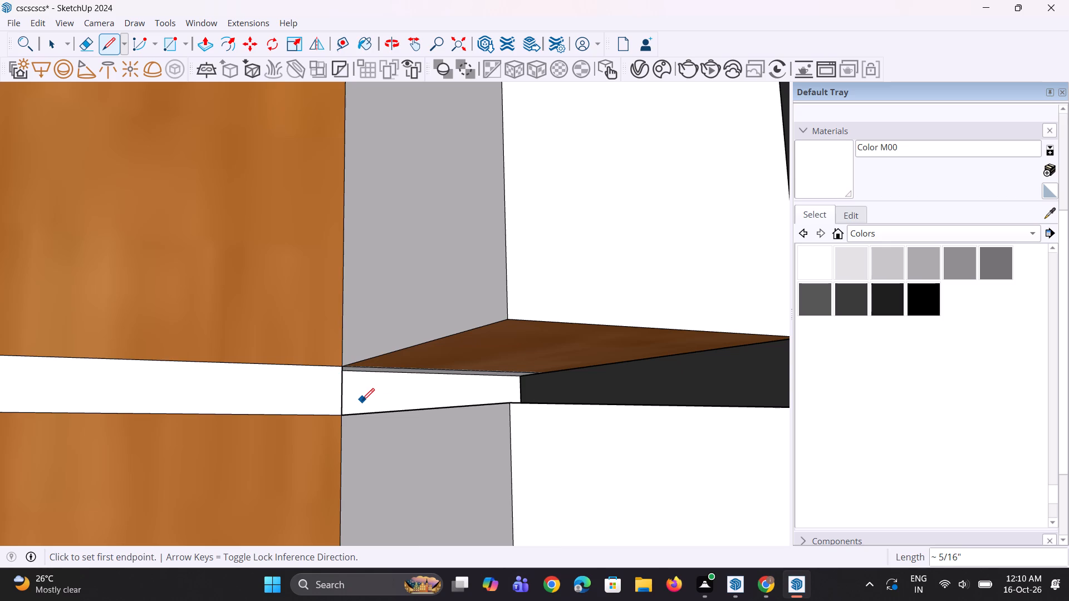
Push/Pull the groove piece between the two lower trim segments outward about 5/16", and again 2 1/16" to sit flush with the trim.
{"action": "key", "text": "p"}
{"action": "left_click", "coordinate": [377, 396]}
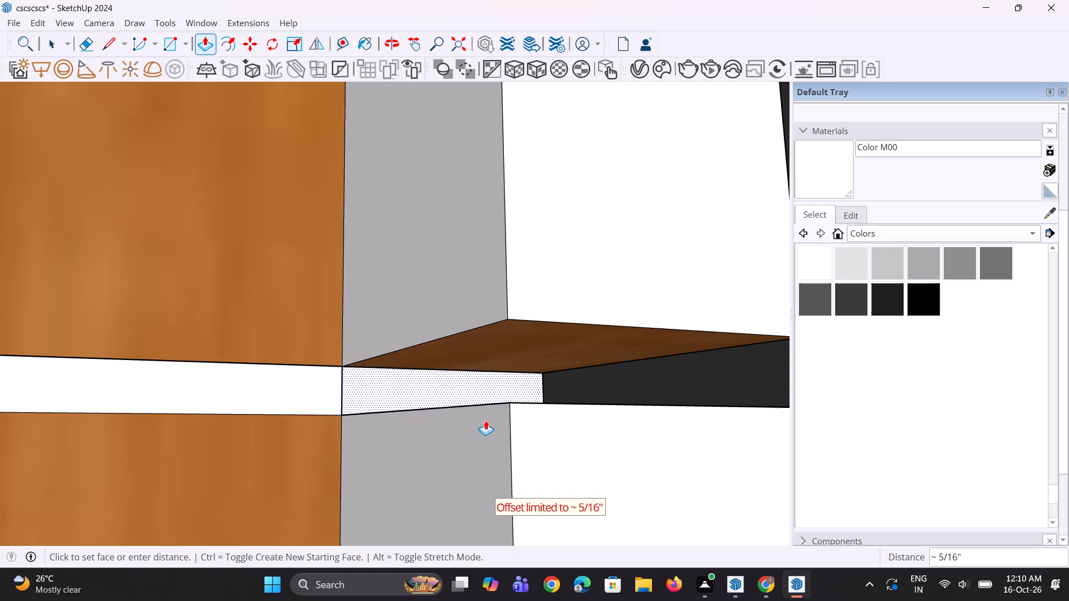
{"action": "left_click", "coordinate": [486, 420]}
{"action": "left_click", "coordinate": [474, 388]}
{"action": "left_click", "coordinate": [519, 437]}
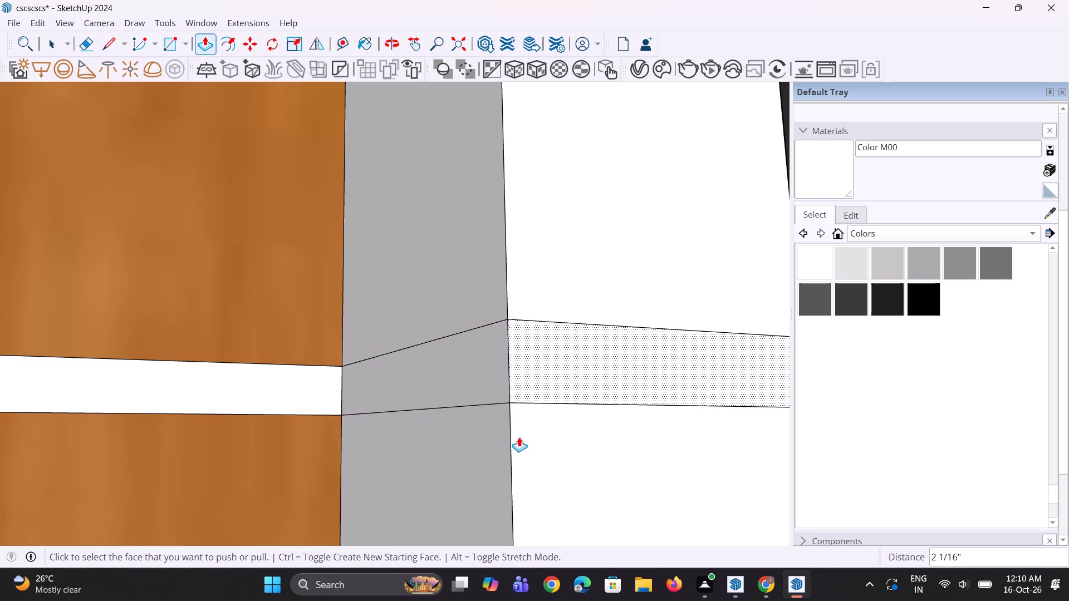
Erase the seam lines around the lower filled groove on the side trim's front and side faces.
{"action": "scroll", "coordinate": [410, 441], "scroll_direction": "down", "scroll_amount": 5}
{"action": "key", "text": "e"}
{"action": "left_click_drag", "start_coordinate": [521, 368], "coordinate": [521, 441]}
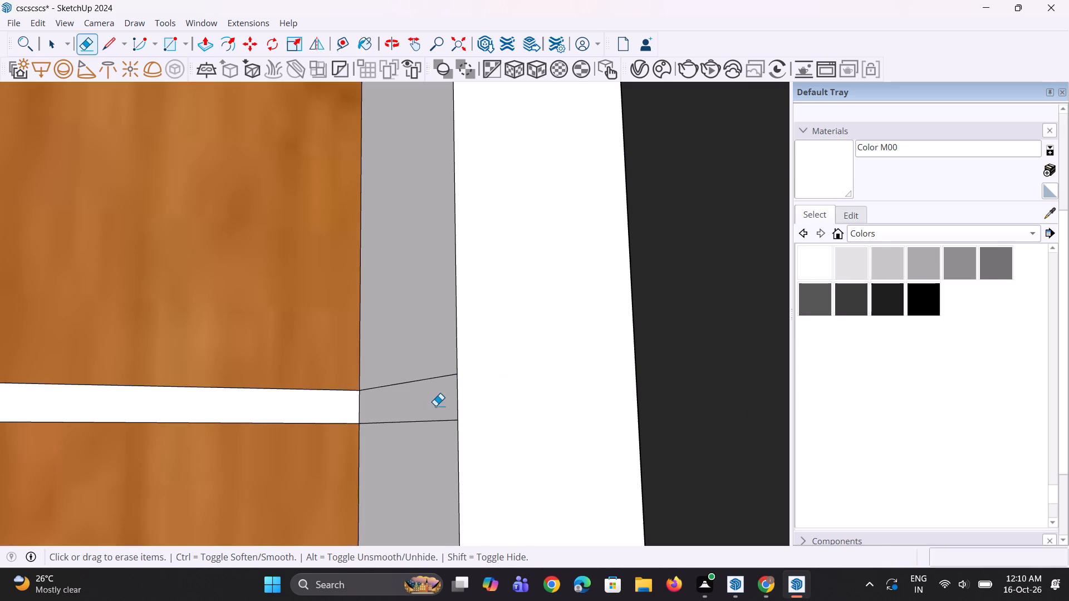
{"action": "left_click_drag", "start_coordinate": [425, 377], "coordinate": [425, 439]}
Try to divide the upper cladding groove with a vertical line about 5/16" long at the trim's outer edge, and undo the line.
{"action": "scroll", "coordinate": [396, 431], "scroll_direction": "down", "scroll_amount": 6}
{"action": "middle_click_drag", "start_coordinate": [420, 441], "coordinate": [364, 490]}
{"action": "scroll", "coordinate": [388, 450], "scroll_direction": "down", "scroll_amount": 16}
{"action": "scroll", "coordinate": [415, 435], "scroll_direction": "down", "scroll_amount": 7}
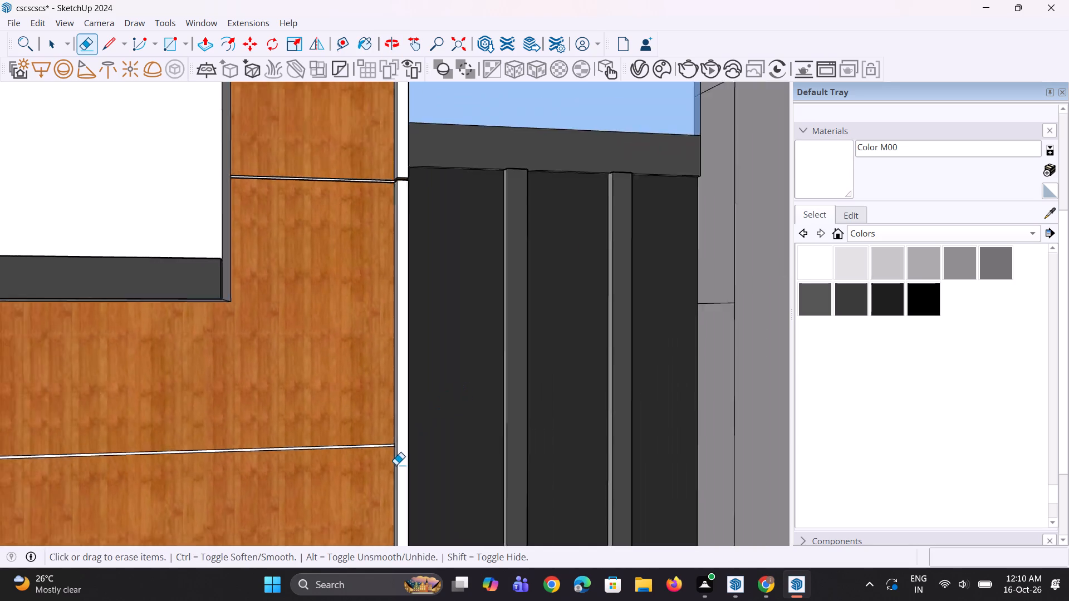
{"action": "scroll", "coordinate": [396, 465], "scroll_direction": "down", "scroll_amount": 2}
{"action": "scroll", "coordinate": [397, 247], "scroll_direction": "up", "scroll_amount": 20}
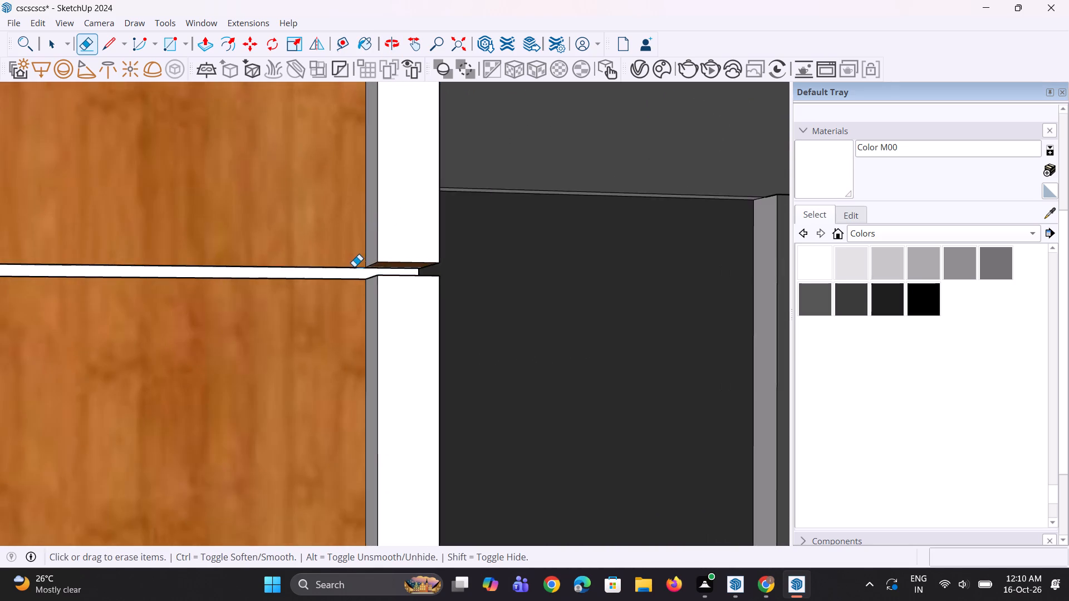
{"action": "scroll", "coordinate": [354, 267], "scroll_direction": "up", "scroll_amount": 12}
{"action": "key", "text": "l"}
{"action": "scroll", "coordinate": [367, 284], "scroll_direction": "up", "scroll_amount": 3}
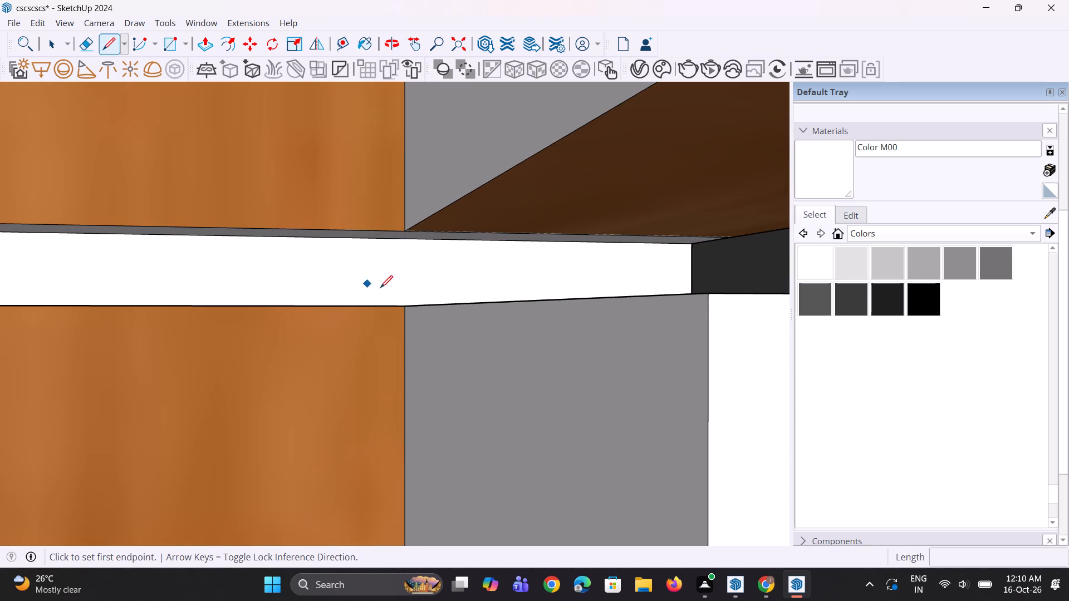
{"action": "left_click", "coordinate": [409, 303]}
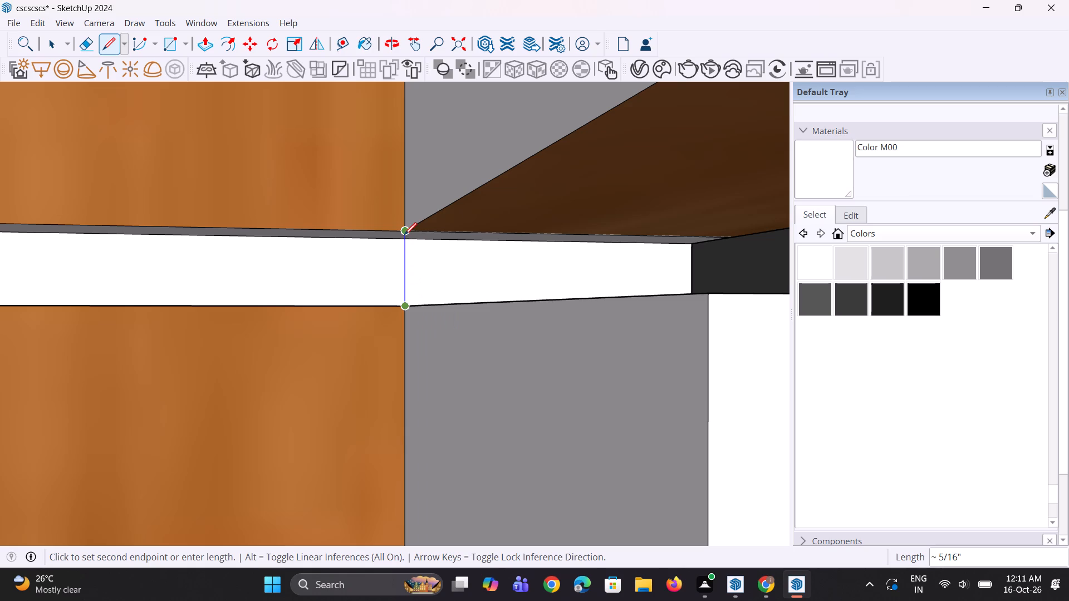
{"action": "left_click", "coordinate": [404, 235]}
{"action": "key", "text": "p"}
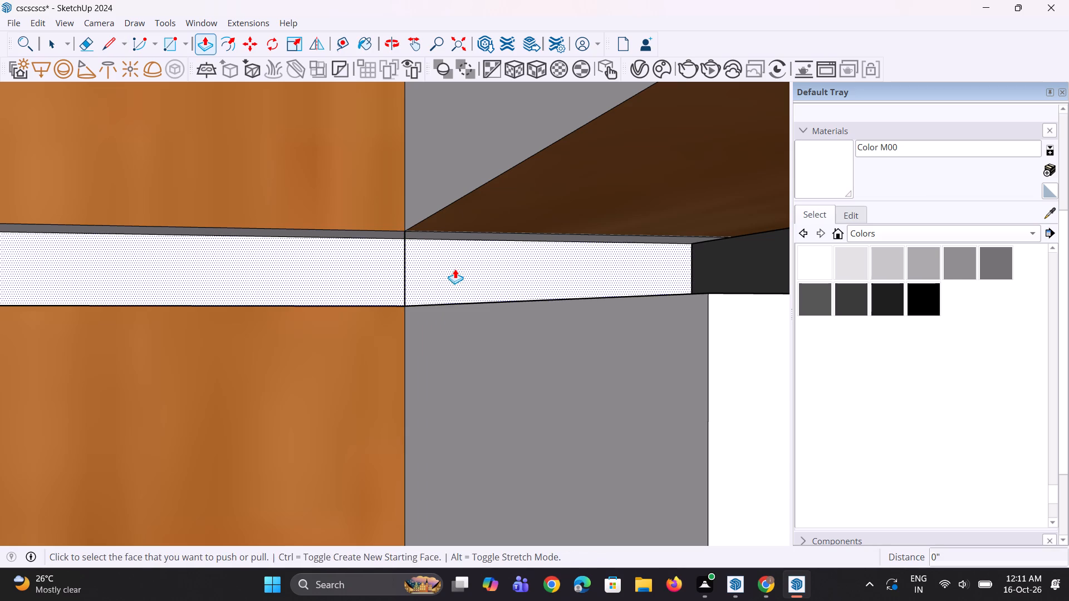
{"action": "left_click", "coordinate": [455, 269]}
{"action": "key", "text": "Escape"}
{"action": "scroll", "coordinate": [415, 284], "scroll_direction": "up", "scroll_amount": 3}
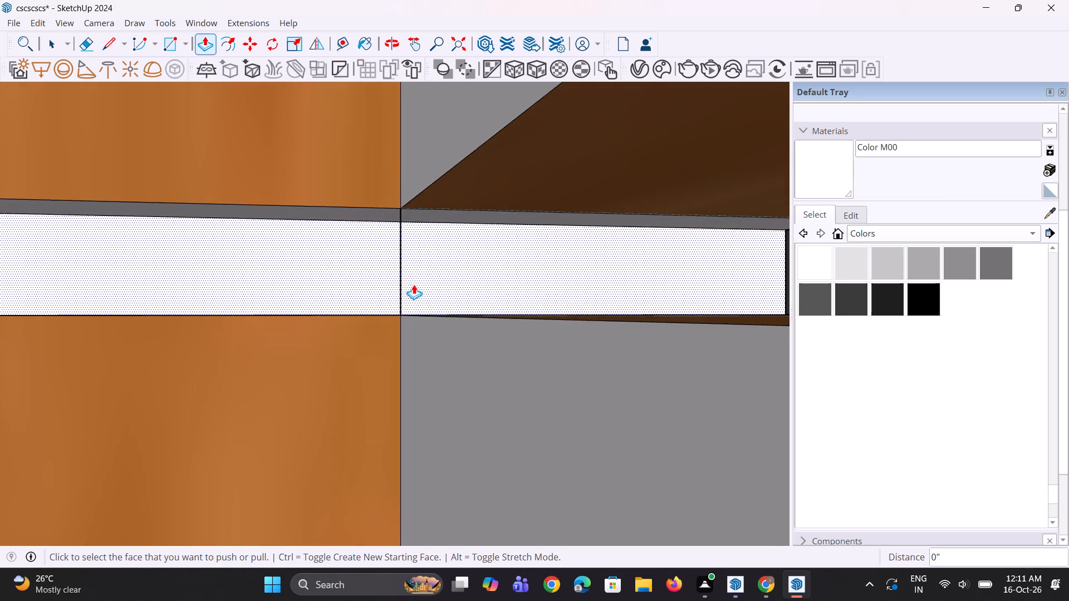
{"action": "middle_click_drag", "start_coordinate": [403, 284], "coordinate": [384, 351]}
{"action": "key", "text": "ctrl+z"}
Draw a vertical line about 5/16" long across the upper groove's recessed face, aligned with the side trim's outer edge.
{"action": "scroll", "coordinate": [393, 331], "scroll_direction": "up", "scroll_amount": 1}
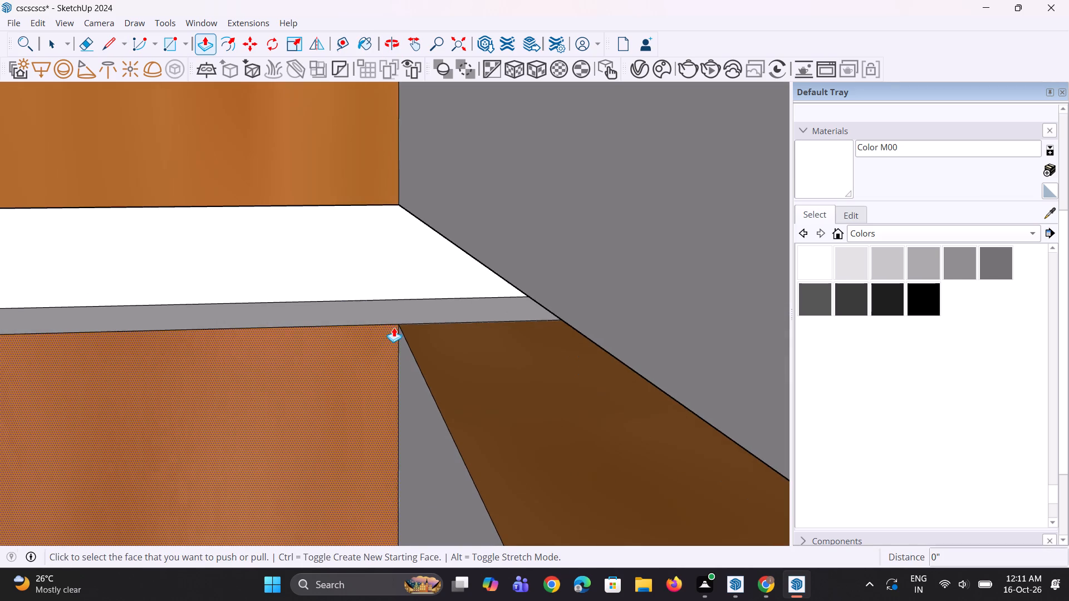
{"action": "scroll", "coordinate": [402, 312], "scroll_direction": "up", "scroll_amount": 1}
{"action": "middle_click_drag", "start_coordinate": [405, 304], "coordinate": [410, 269]}
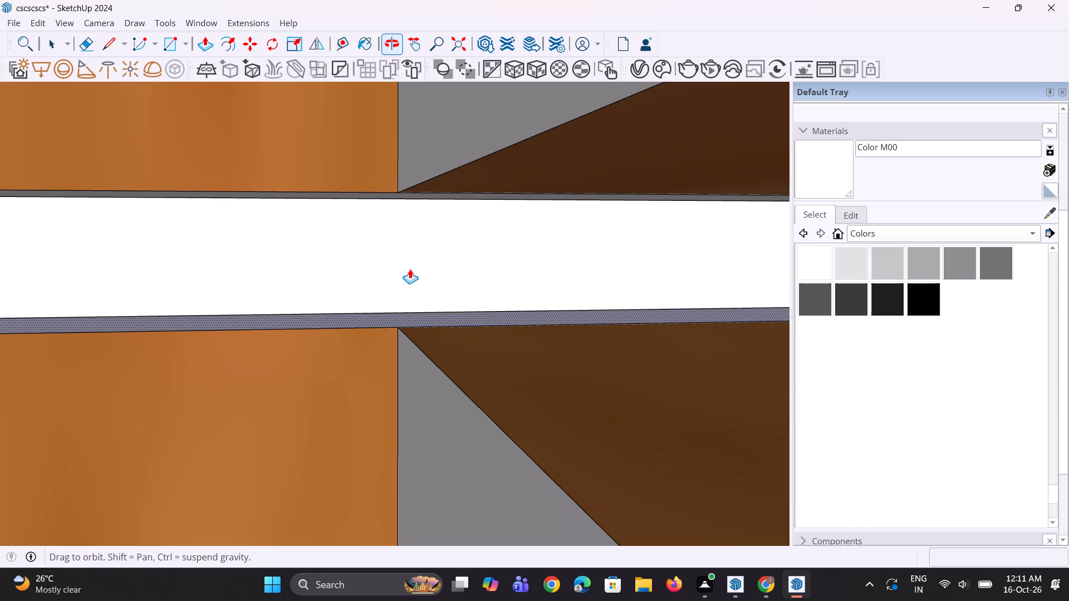
{"action": "key", "text": "l"}
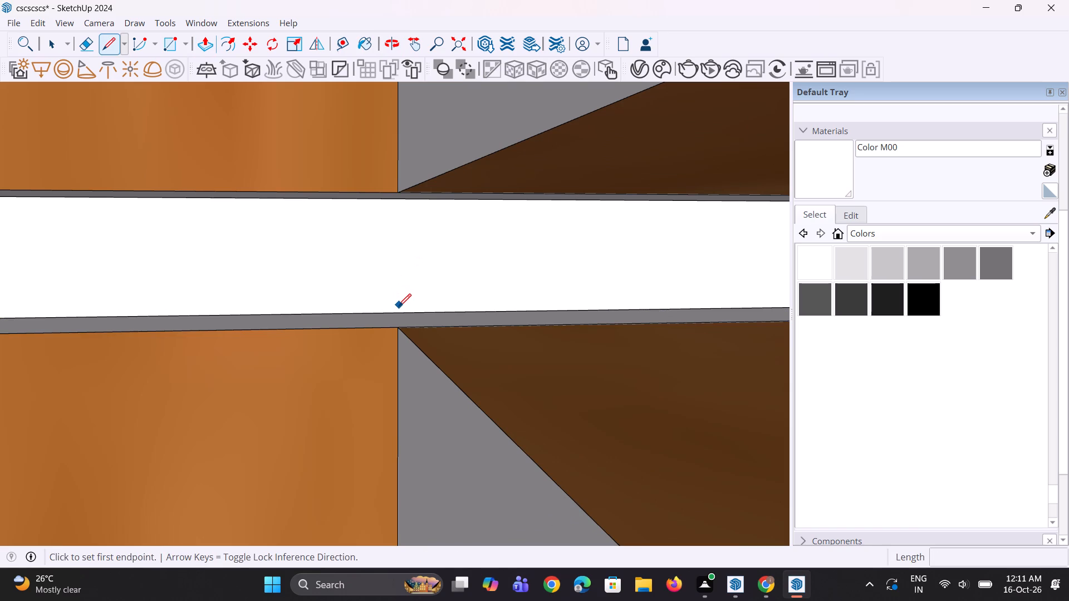
{"action": "left_click", "coordinate": [399, 311]}
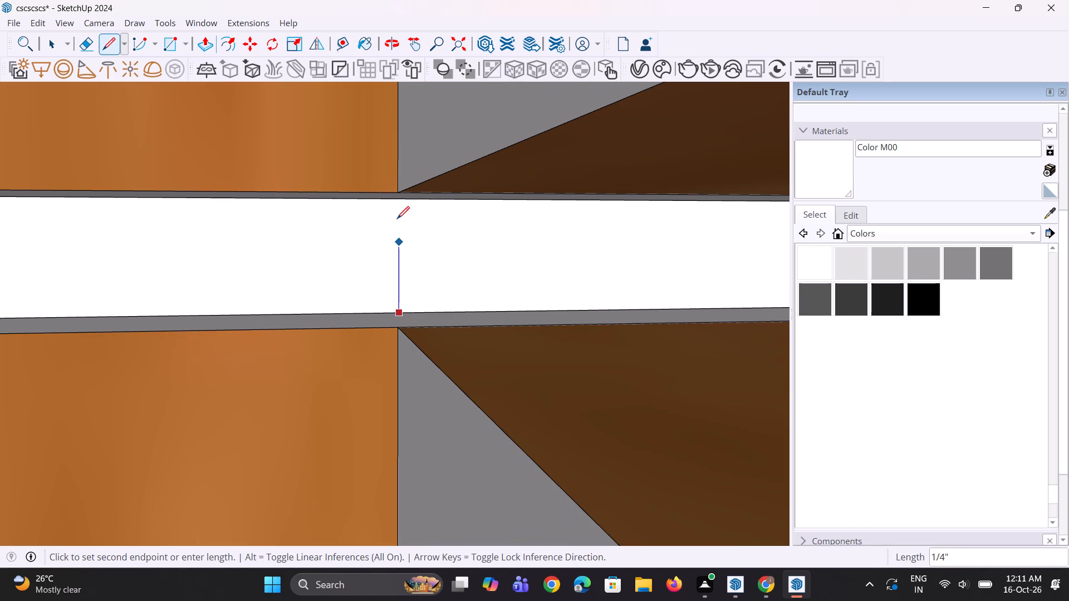
{"action": "left_click", "coordinate": [400, 202]}
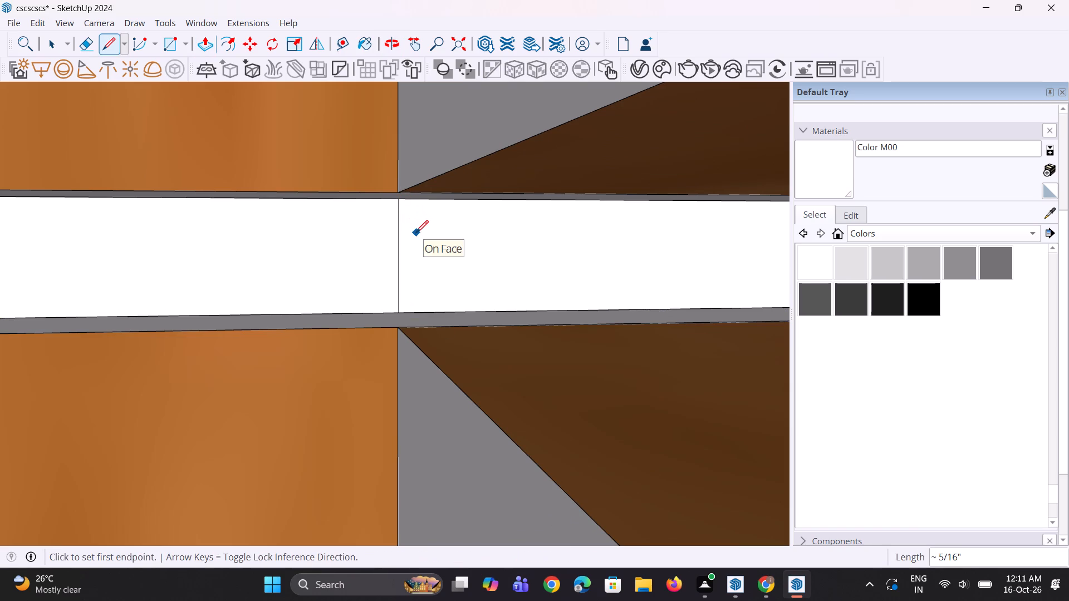
Push/Pull the upper groove piece outward to sit flush with the trim's front, and its side face about 1/16".
{"action": "key", "text": "p"}
{"action": "left_click", "coordinate": [435, 242]}
{"action": "scroll", "coordinate": [464, 269], "scroll_direction": "down", "scroll_amount": 3}
{"action": "left_click", "coordinate": [464, 269]}
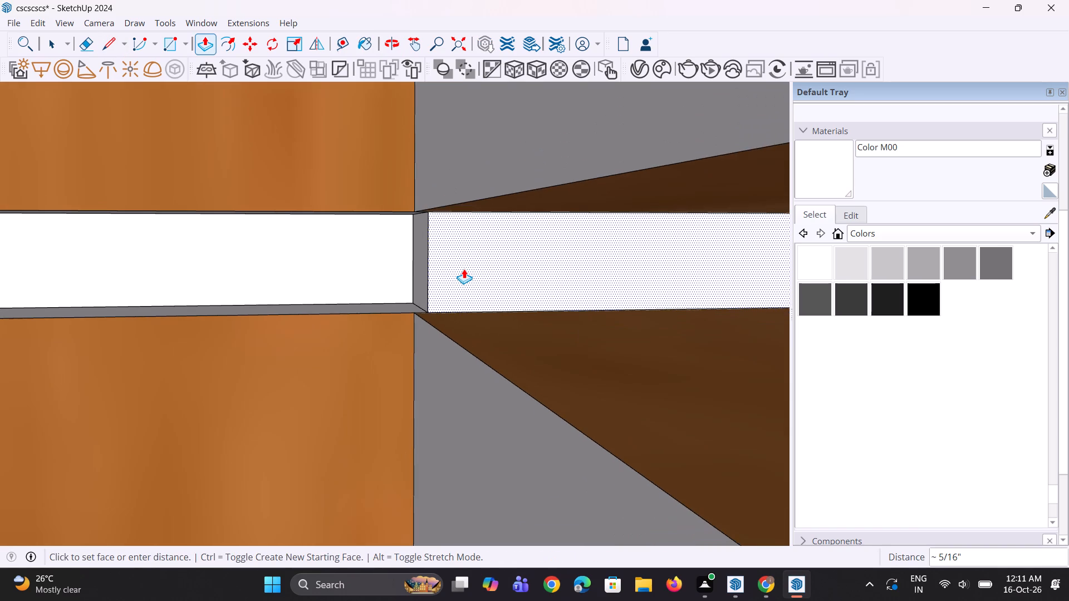
{"action": "left_click", "coordinate": [463, 274]}
{"action": "scroll", "coordinate": [483, 316], "scroll_direction": "down", "scroll_amount": 10}
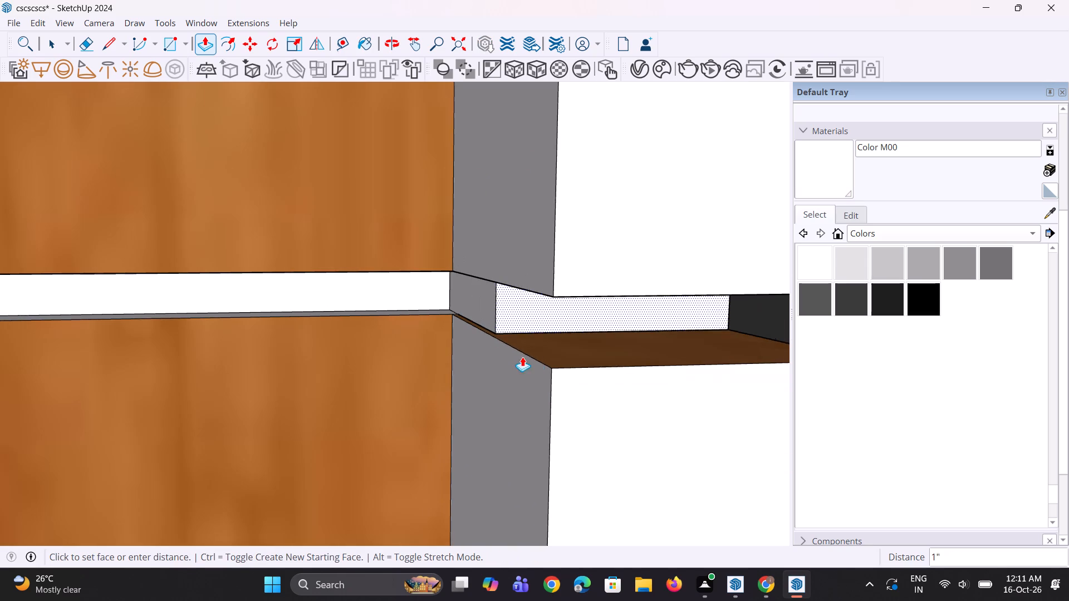
{"action": "left_click", "coordinate": [561, 380]}
{"action": "left_click", "coordinate": [536, 333]}
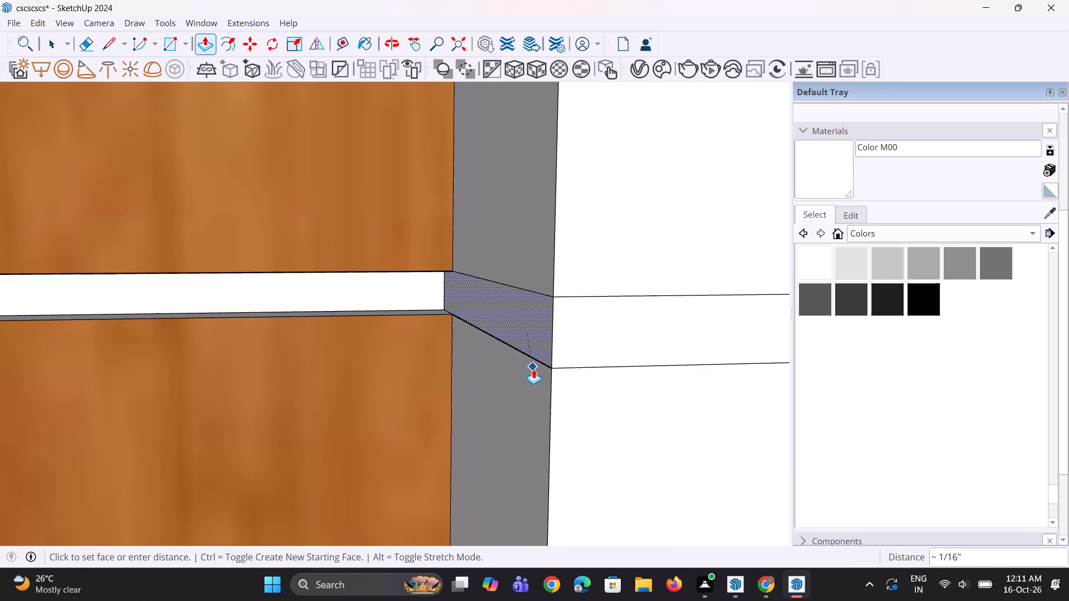
{"action": "left_click", "coordinate": [535, 372]}
Erase the seam lines around the upper filled groove on the side trim's front and side faces.
{"action": "middle_click_drag", "start_coordinate": [538, 368], "coordinate": [444, 334]}
{"action": "scroll", "coordinate": [444, 334], "scroll_direction": "down", "scroll_amount": 4}
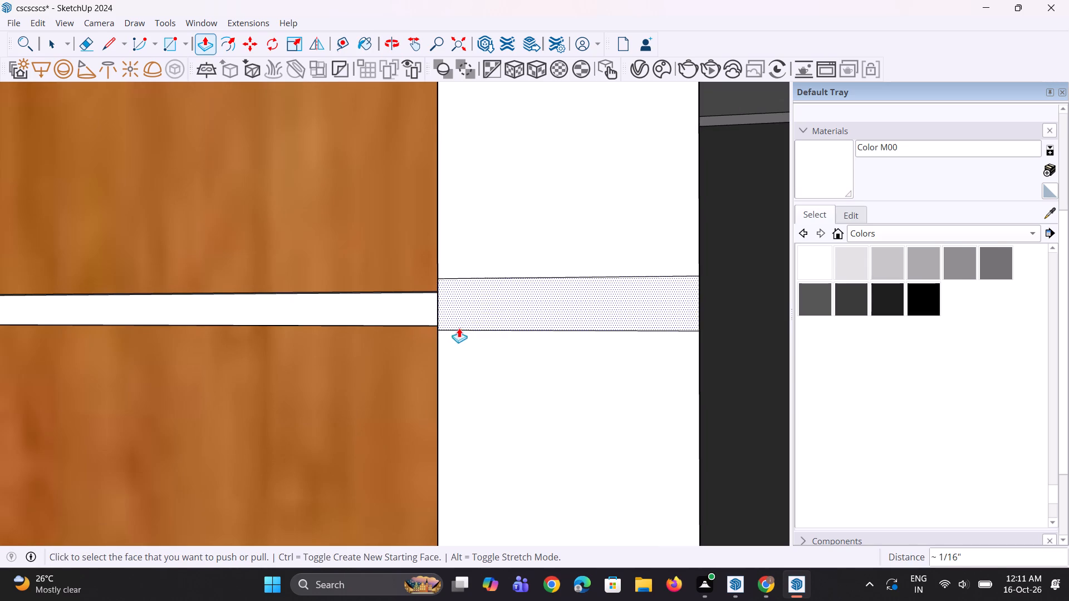
{"action": "key", "text": "e"}
{"action": "left_click_drag", "start_coordinate": [523, 248], "coordinate": [514, 358]}
{"action": "middle_click_drag", "start_coordinate": [394, 334], "coordinate": [571, 357]}
{"action": "scroll", "coordinate": [394, 334], "scroll_direction": "down", "scroll_amount": 1}
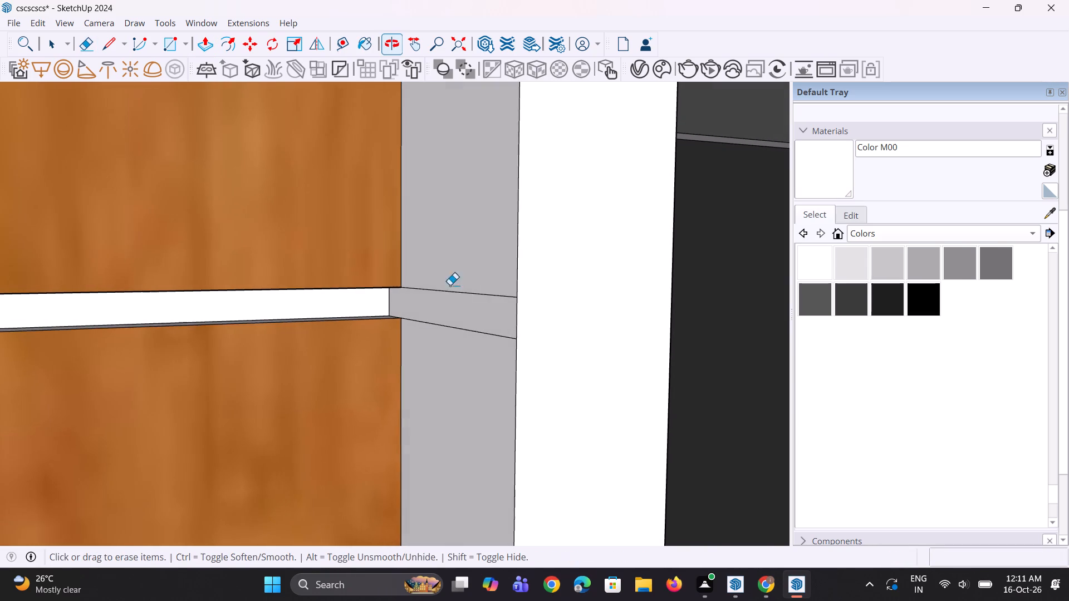
{"action": "left_click", "coordinate": [437, 255]}
{"action": "left_click_drag", "start_coordinate": [438, 264], "coordinate": [441, 341]}
Push/Pull the side trim's outer face 1 11/16" toward the wood cladding to widen the trim.
{"action": "scroll", "coordinate": [451, 332], "scroll_direction": "down", "scroll_amount": 5}
{"action": "middle_click_drag", "start_coordinate": [507, 353], "coordinate": [458, 360]}
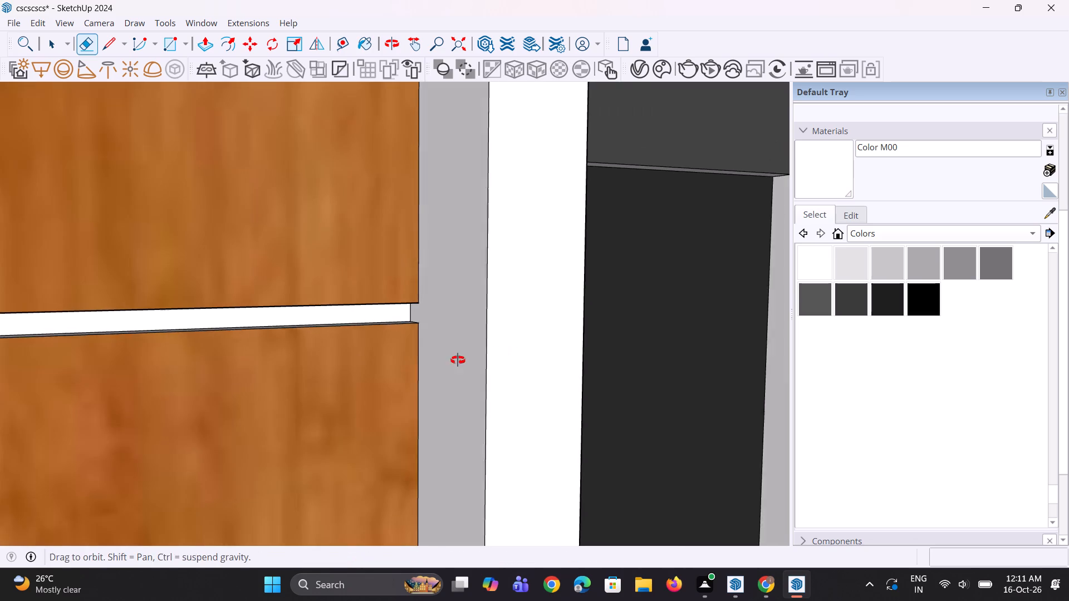
{"action": "middle_click_drag", "start_coordinate": [458, 360], "coordinate": [419, 362]}
{"action": "scroll", "coordinate": [421, 357], "scroll_direction": "down", "scroll_amount": 20}
{"action": "scroll", "coordinate": [421, 357], "scroll_direction": "down", "scroll_amount": 4}
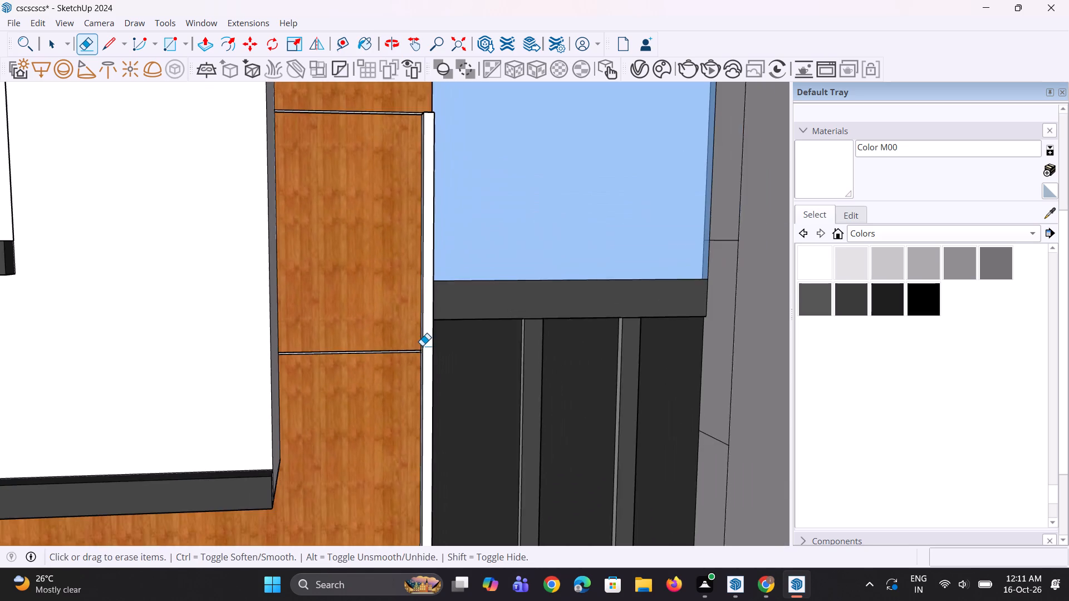
{"action": "scroll", "coordinate": [422, 346], "scroll_direction": "down", "scroll_amount": 5}
{"action": "scroll", "coordinate": [408, 240], "scroll_direction": "down", "scroll_amount": 7}
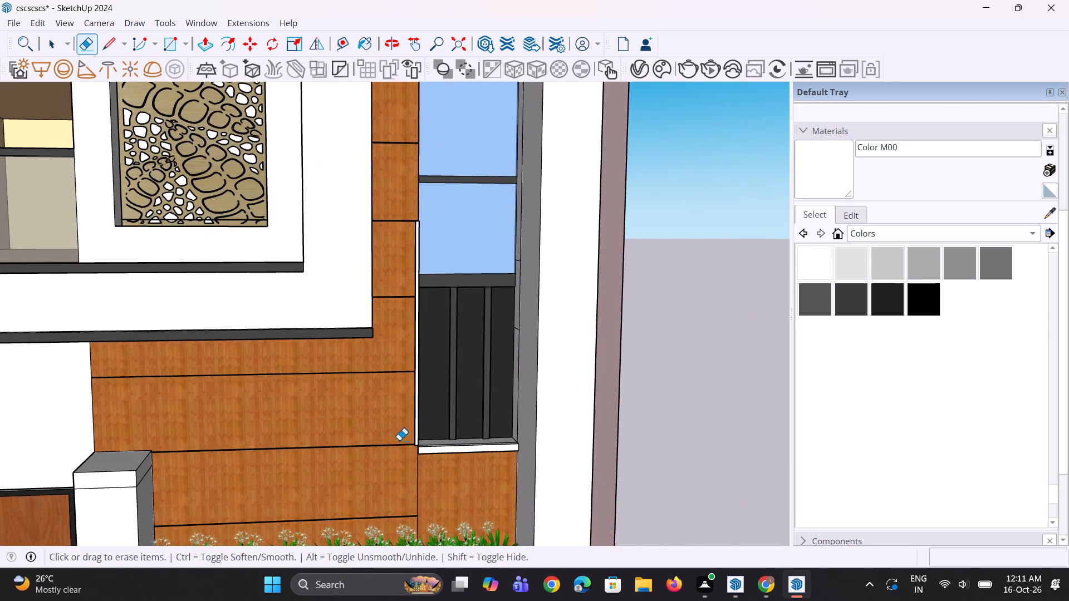
{"action": "scroll", "coordinate": [399, 468], "scroll_direction": "up", "scroll_amount": 4}
{"action": "scroll", "coordinate": [410, 440], "scroll_direction": "up", "scroll_amount": 17}
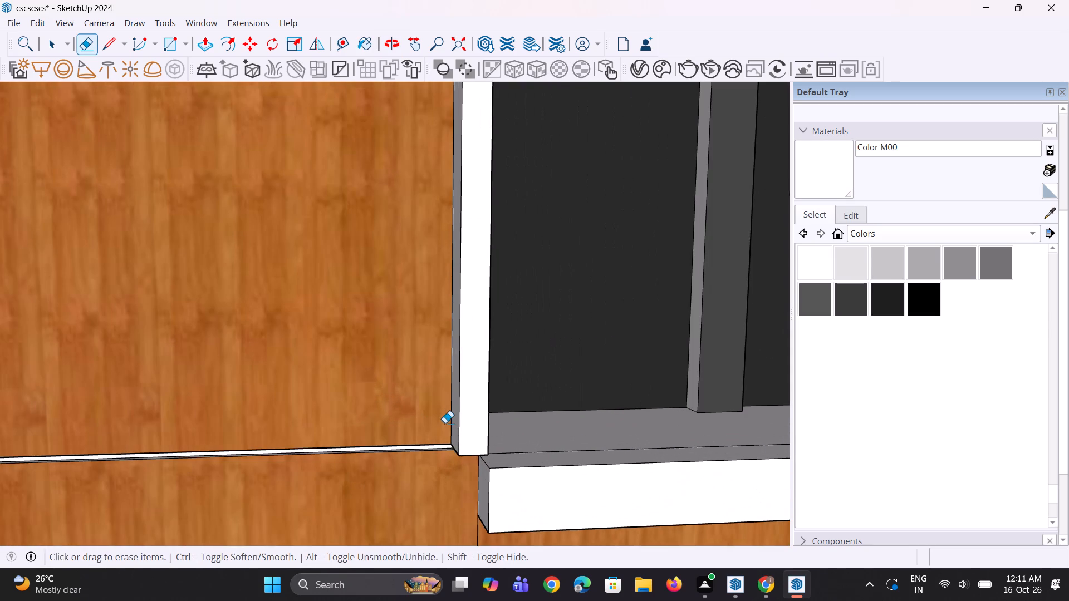
{"action": "key", "text": "p"}
{"action": "left_click", "coordinate": [455, 421]}
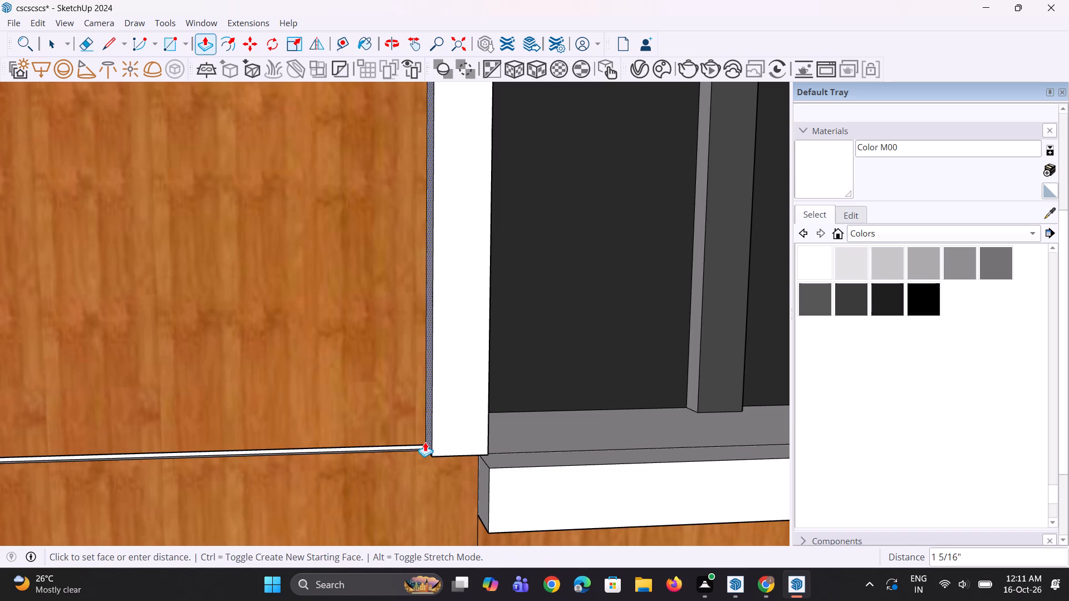
{"action": "left_click", "coordinate": [423, 445]}
Push/Pull the side trim's bottom face down about 3 13/16" to line up with the sill trim's lower edge.
{"action": "middle_click_drag", "start_coordinate": [440, 439], "coordinate": [425, 272]}
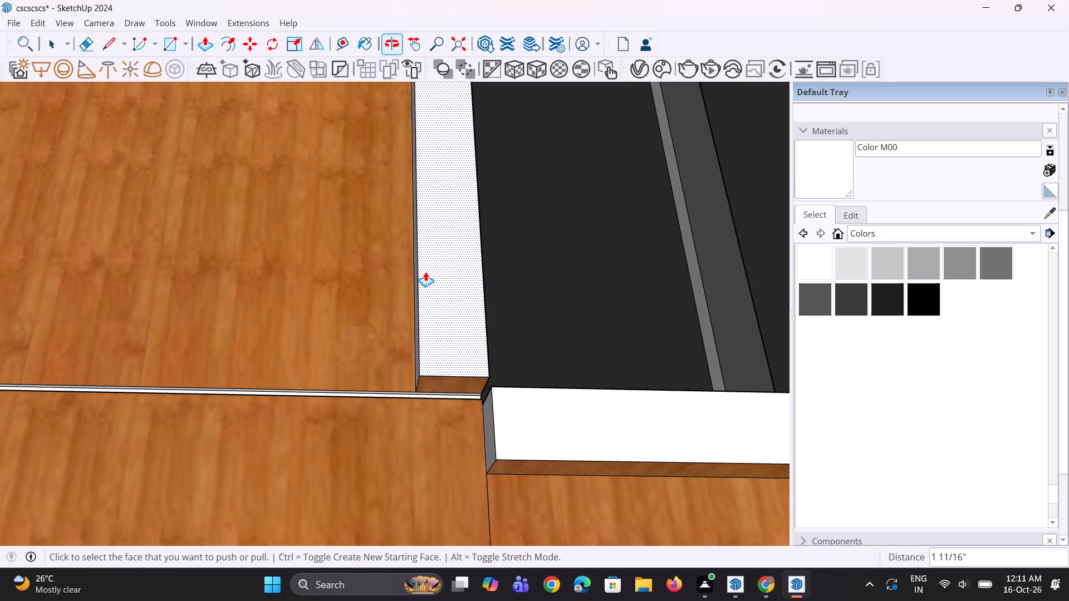
{"action": "left_click", "coordinate": [460, 381]}
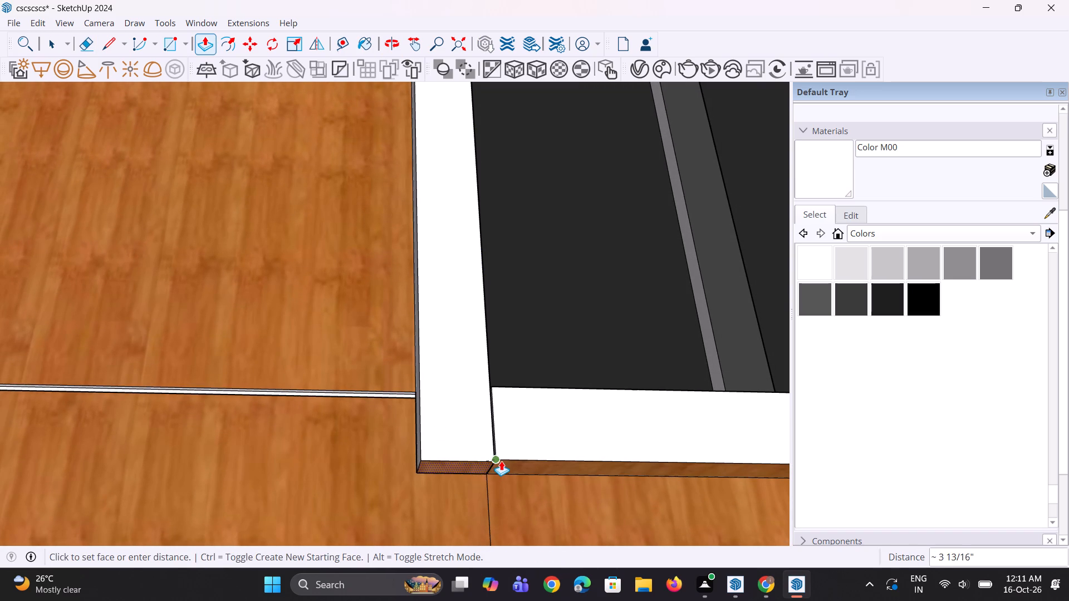
{"action": "left_click", "coordinate": [501, 461]}
Erase the seam line between the side trim and the sill trim on their underside.
{"action": "scroll", "coordinate": [497, 466], "scroll_direction": "up", "scroll_amount": 1}
{"action": "middle_click_drag", "start_coordinate": [496, 464], "coordinate": [479, 400]}
{"action": "key", "text": "e"}
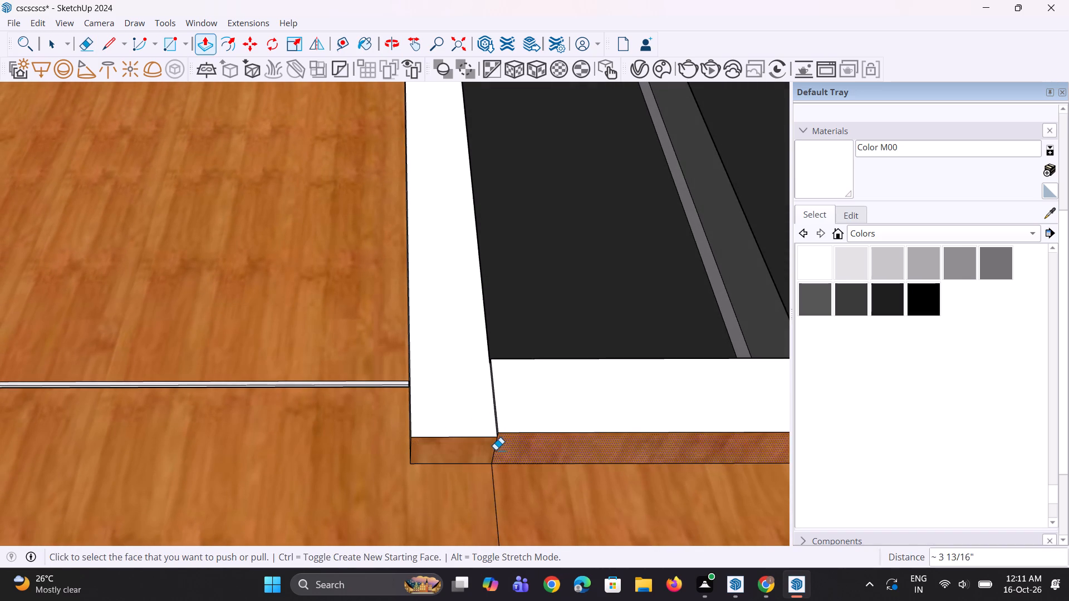
{"action": "left_click_drag", "start_coordinate": [498, 450], "coordinate": [490, 452]}
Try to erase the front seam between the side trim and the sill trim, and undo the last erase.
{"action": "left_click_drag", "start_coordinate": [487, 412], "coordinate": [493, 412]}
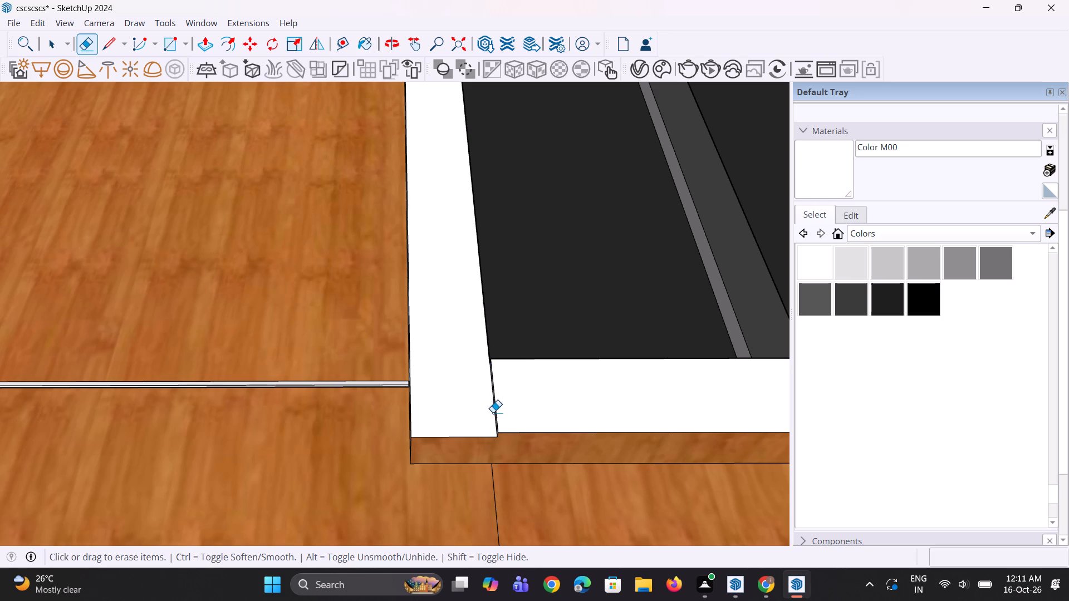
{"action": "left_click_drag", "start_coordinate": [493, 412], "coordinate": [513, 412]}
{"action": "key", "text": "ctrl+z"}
Paint the joined underside of the side trim and sill trim with Color M00.
{"action": "middle_click_drag", "start_coordinate": [480, 398], "coordinate": [439, 433]}
{"action": "key", "text": "space"}
{"action": "key", "text": "space"}
{"action": "left_click_drag", "start_coordinate": [812, 264], "coordinate": [807, 272]}
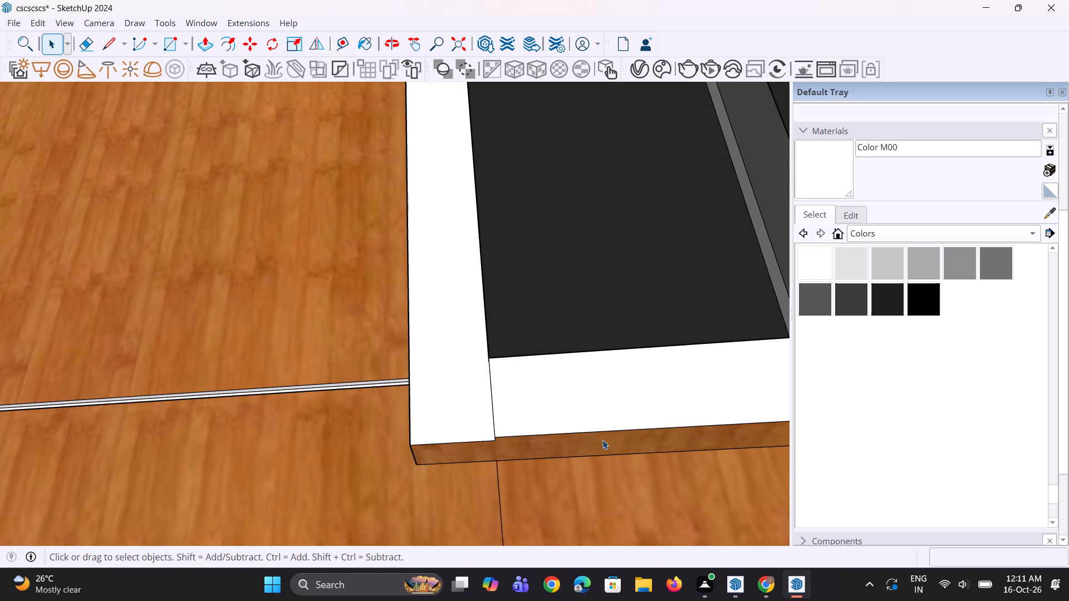
{"action": "left_click", "coordinate": [815, 269]}
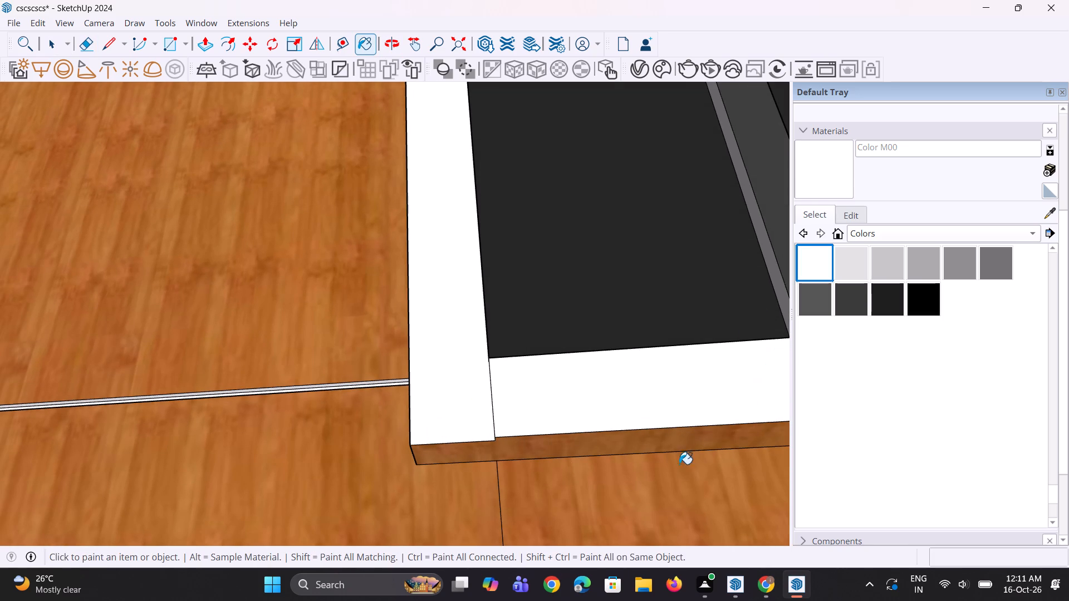
{"action": "left_click", "coordinate": [653, 441]}
Examine the trim around the tall front window and the overall look of the house's front facade.
{"action": "scroll", "coordinate": [424, 396], "scroll_direction": "down", "scroll_amount": 17}
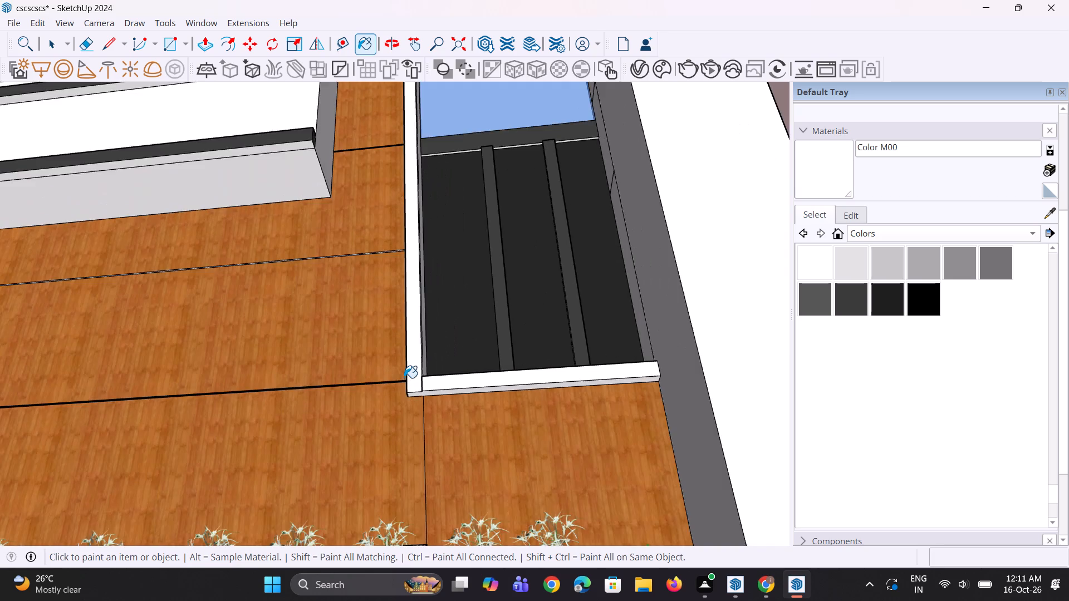
{"action": "scroll", "coordinate": [404, 378], "scroll_direction": "down", "scroll_amount": 5}
{"action": "middle_click_drag", "start_coordinate": [403, 383], "coordinate": [407, 465]}
{"action": "scroll", "coordinate": [425, 430], "scroll_direction": "down", "scroll_amount": 12}
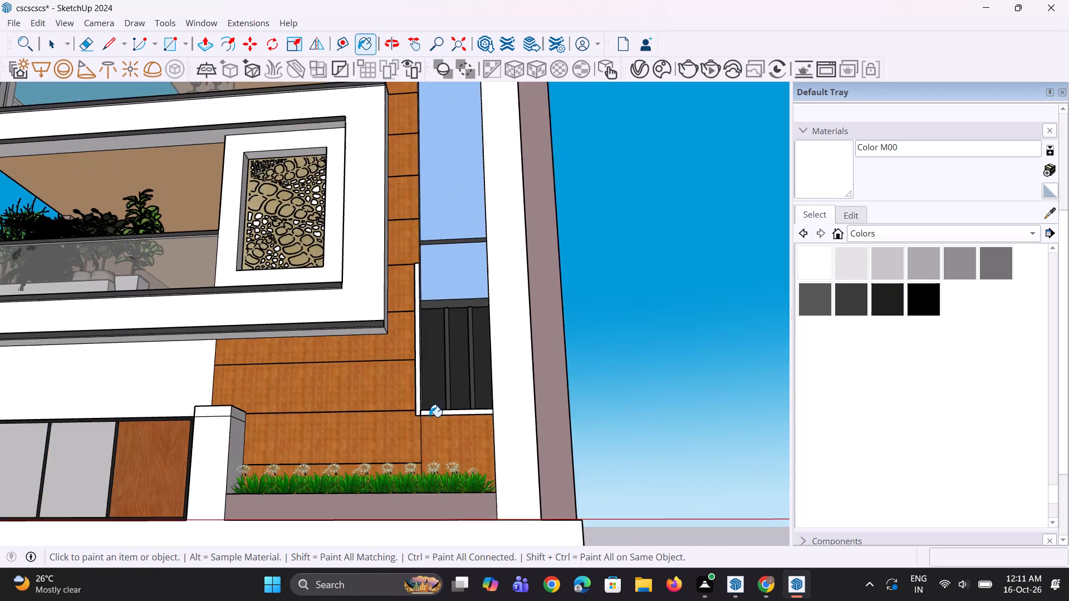
{"action": "middle_click_drag", "start_coordinate": [410, 393], "coordinate": [423, 407]}
{"action": "scroll", "coordinate": [412, 336], "scroll_direction": "up", "scroll_amount": 6}
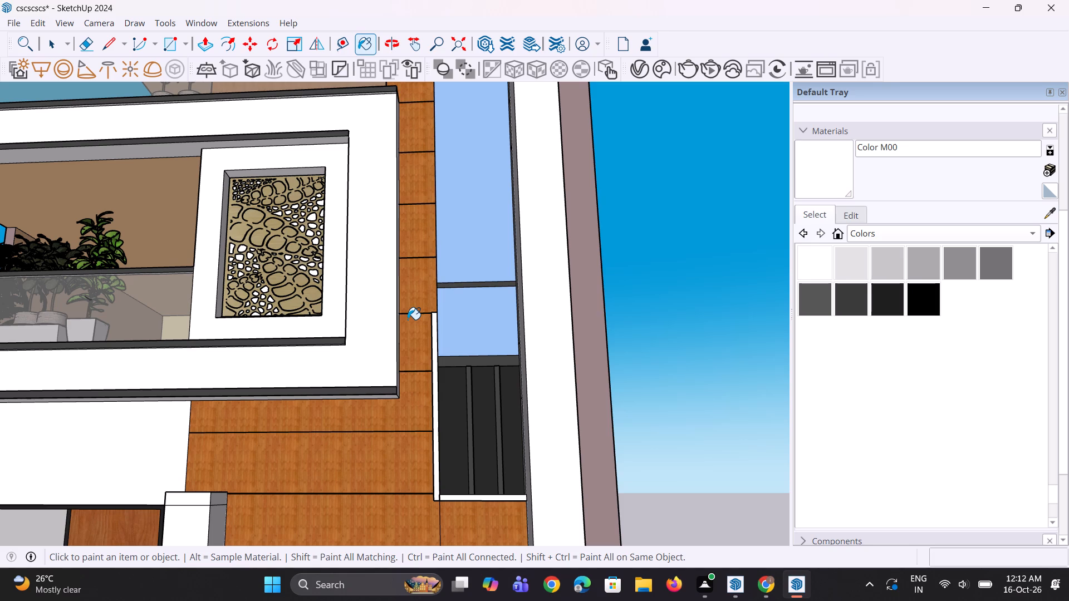
{"action": "scroll", "coordinate": [431, 306], "scroll_direction": "down", "scroll_amount": 10}
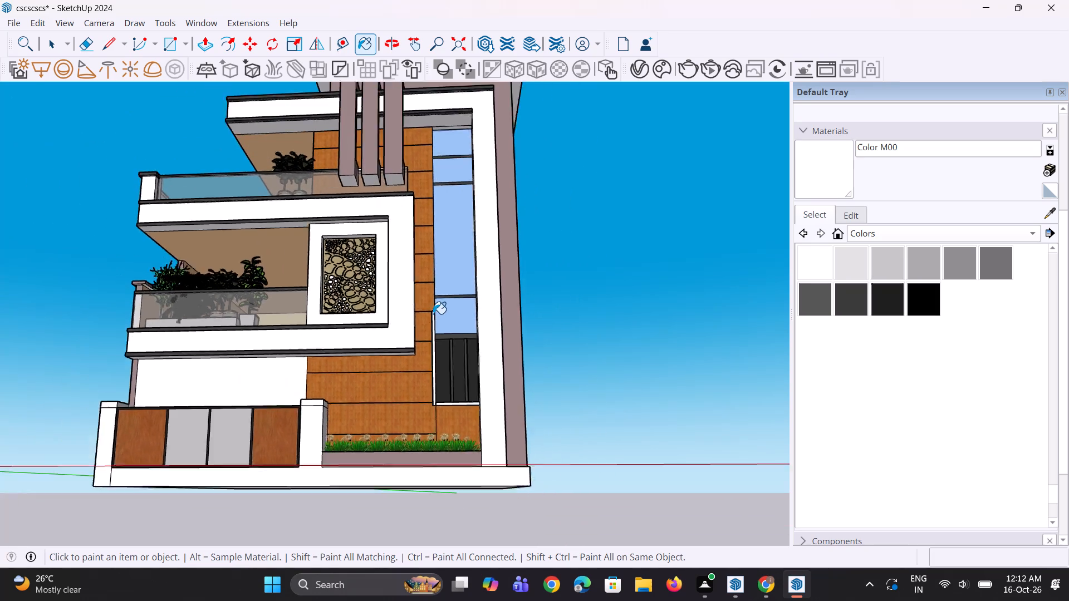
{"action": "middle_click_drag", "start_coordinate": [433, 314], "coordinate": [450, 407]}
{"action": "scroll", "coordinate": [442, 384], "scroll_direction": "down", "scroll_amount": 2}
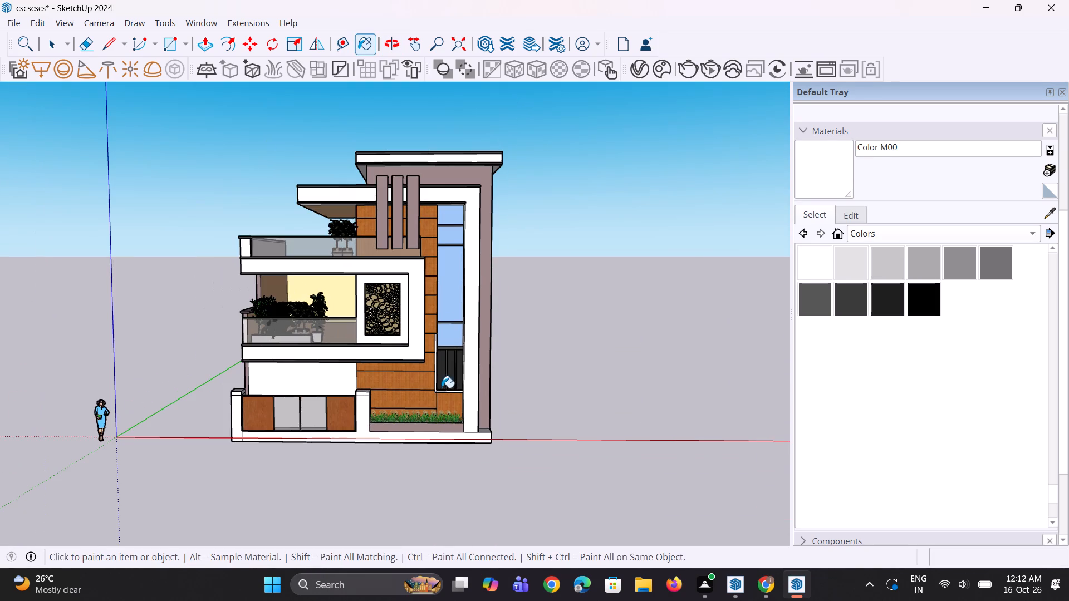
{"action": "scroll", "coordinate": [428, 149], "scroll_direction": "up", "scroll_amount": 2}
{"action": "scroll", "coordinate": [405, 382], "scroll_direction": "up", "scroll_amount": 1}
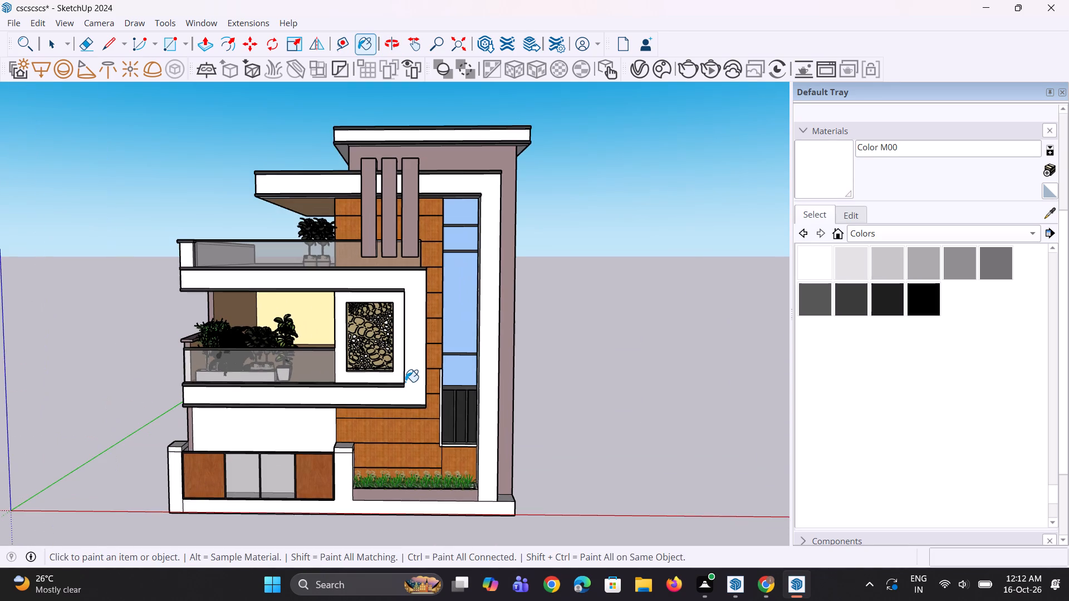
{"action": "scroll", "coordinate": [407, 382], "scroll_direction": "up", "scroll_amount": 1}
{"action": "scroll", "coordinate": [408, 382], "scroll_direction": "down", "scroll_amount": 2}
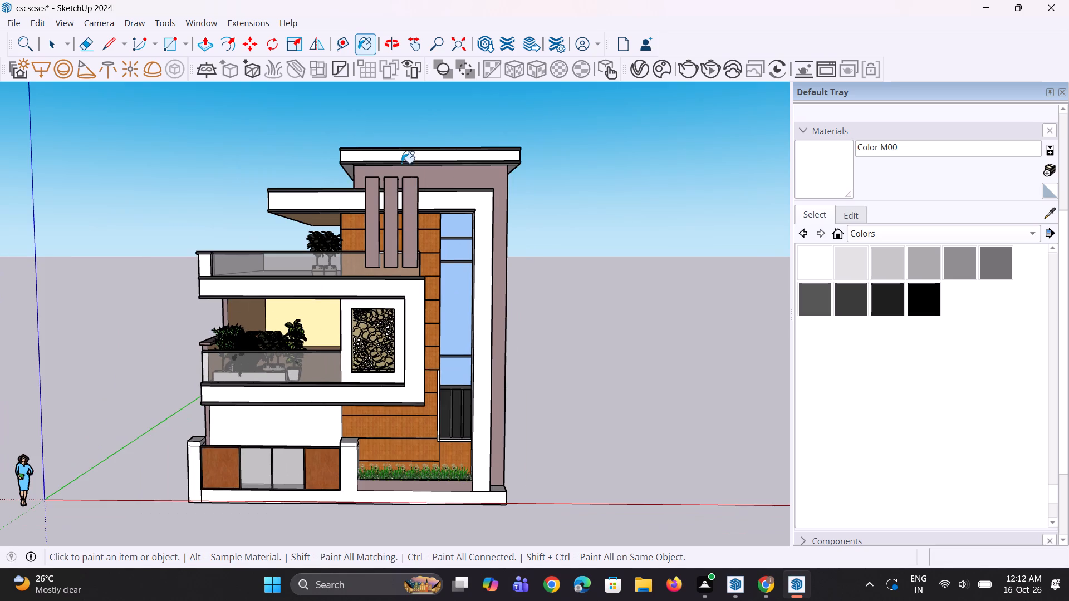
{"action": "scroll", "coordinate": [403, 149], "scroll_direction": "up", "scroll_amount": 1}
{"action": "scroll", "coordinate": [404, 141], "scroll_direction": "down", "scroll_amount": 1}
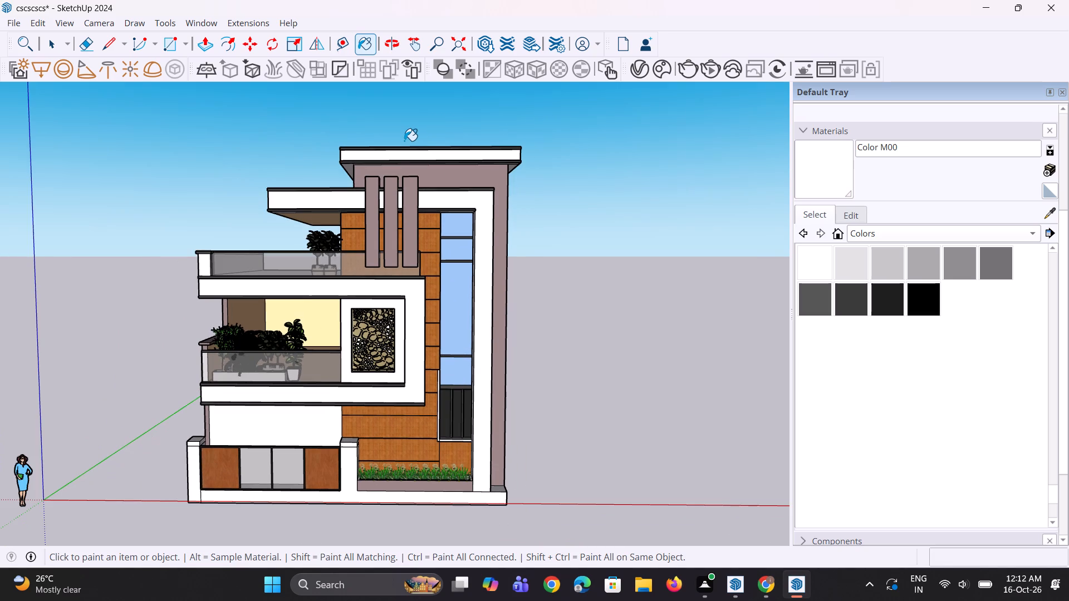
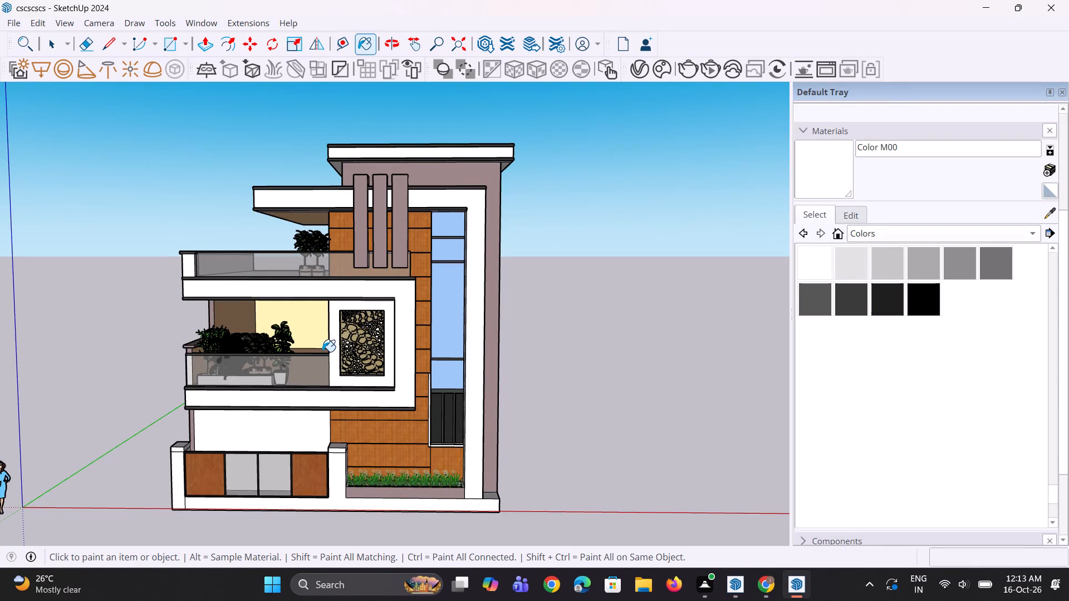
Export the current front view of the house as a 2D graphic in PNG format named cscscscs in the Documents folder.
{"action": "left_click", "coordinate": [18, 27]}
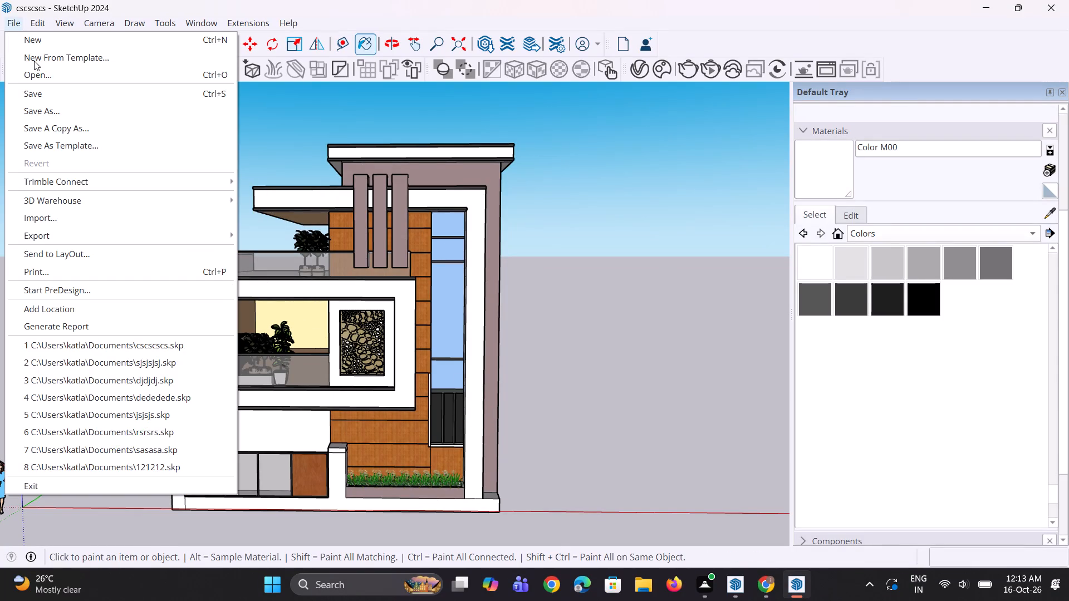
{"action": "left_click", "coordinate": [102, 239]}
{"action": "left_click", "coordinate": [258, 256]}
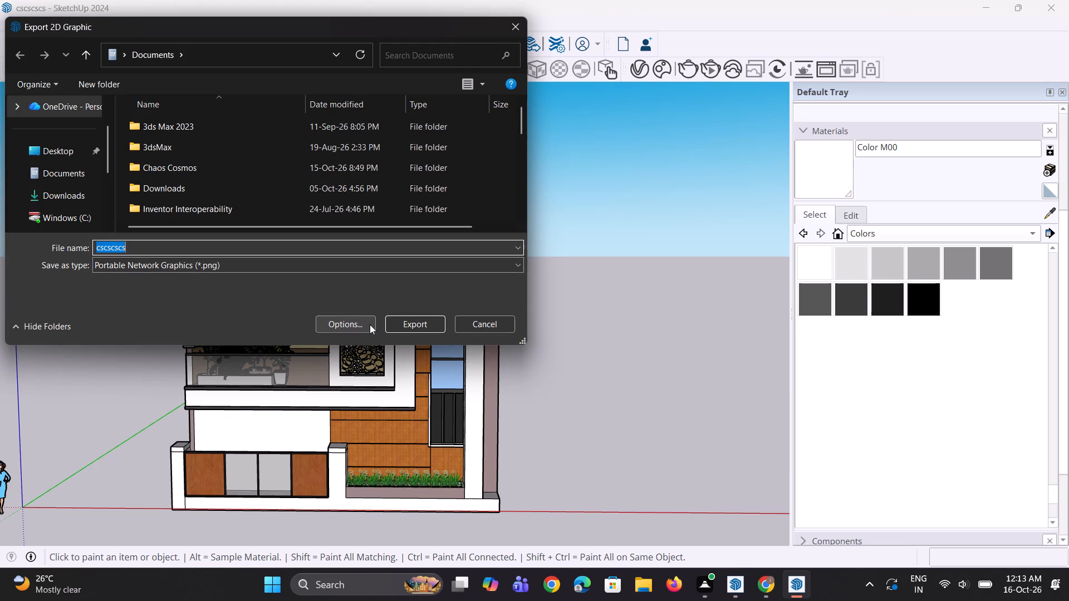
{"action": "left_click", "coordinate": [411, 324]}
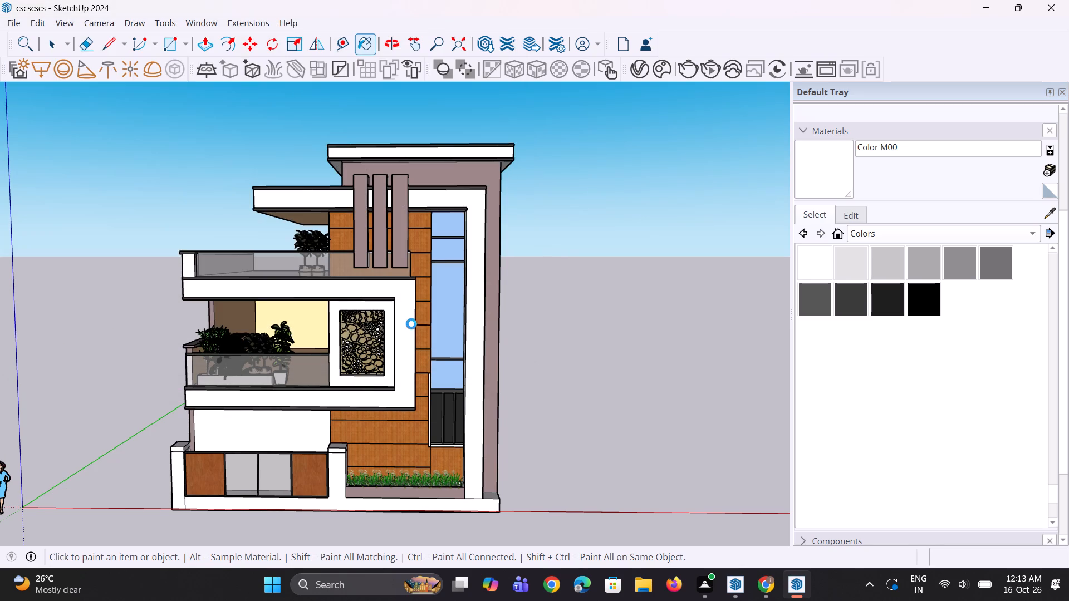